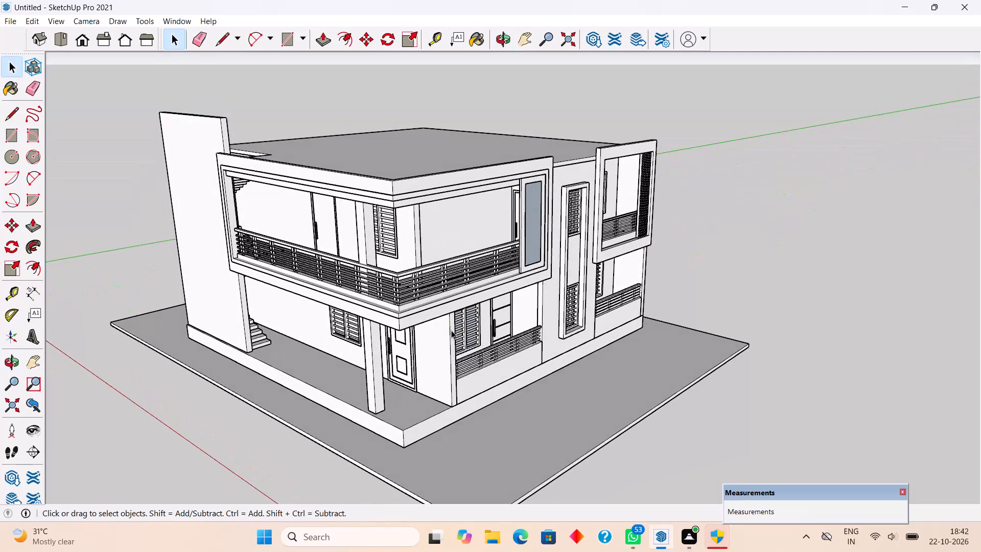
Open the tall stair-side wall for editing and select its connected geometry.
{"action": "scroll", "coordinate": [451, 358], "scroll_direction": "down", "scroll_amount": 1}
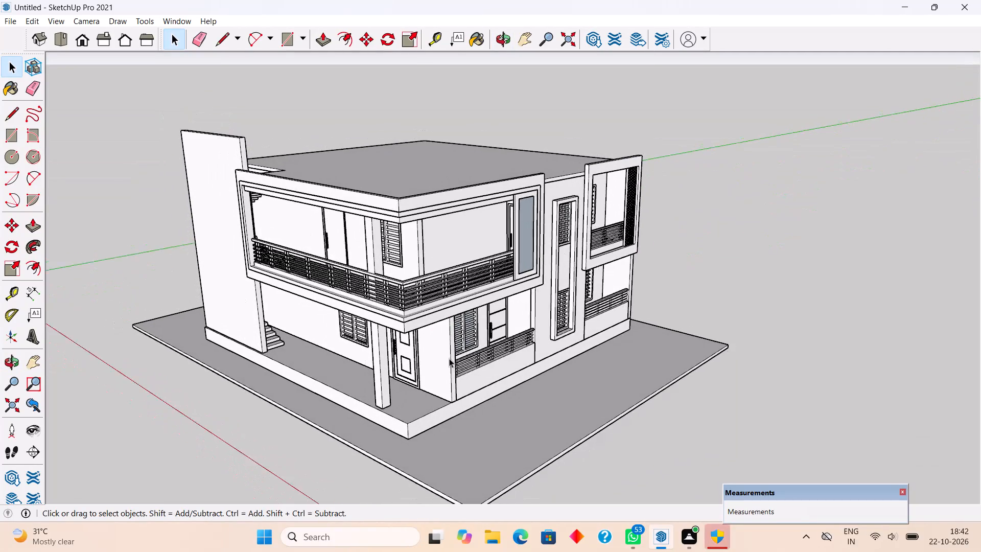
{"action": "scroll", "coordinate": [449, 358], "scroll_direction": "down", "scroll_amount": 1}
{"action": "middle_click_drag", "start_coordinate": [348, 188], "coordinate": [183, 351]}
{"action": "scroll", "coordinate": [310, 106], "scroll_direction": "up", "scroll_amount": 2}
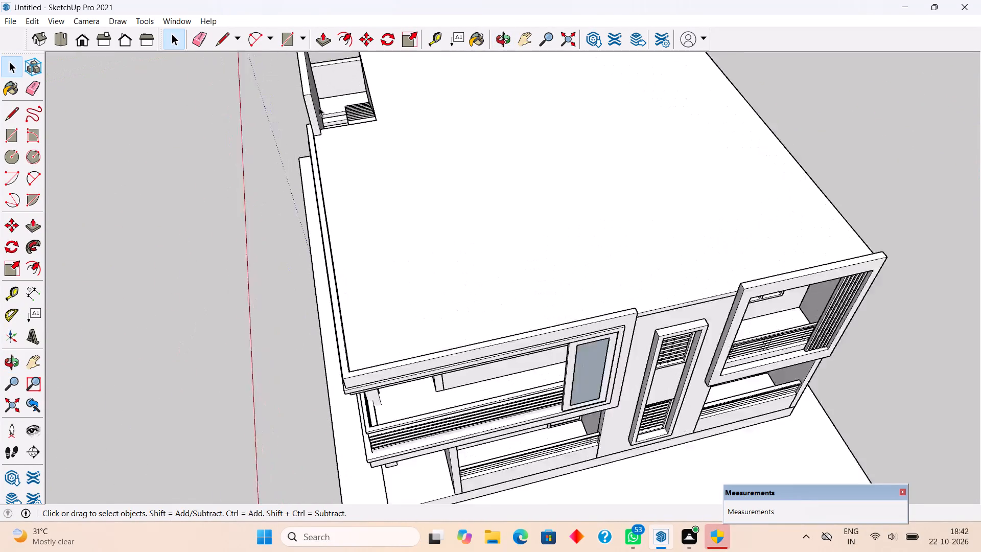
{"action": "scroll", "coordinate": [319, 107], "scroll_direction": "up", "scroll_amount": 9}
{"action": "middle_click_drag", "start_coordinate": [291, 233], "coordinate": [301, 301]}
{"action": "scroll", "coordinate": [300, 300], "scroll_direction": "down", "scroll_amount": 6}
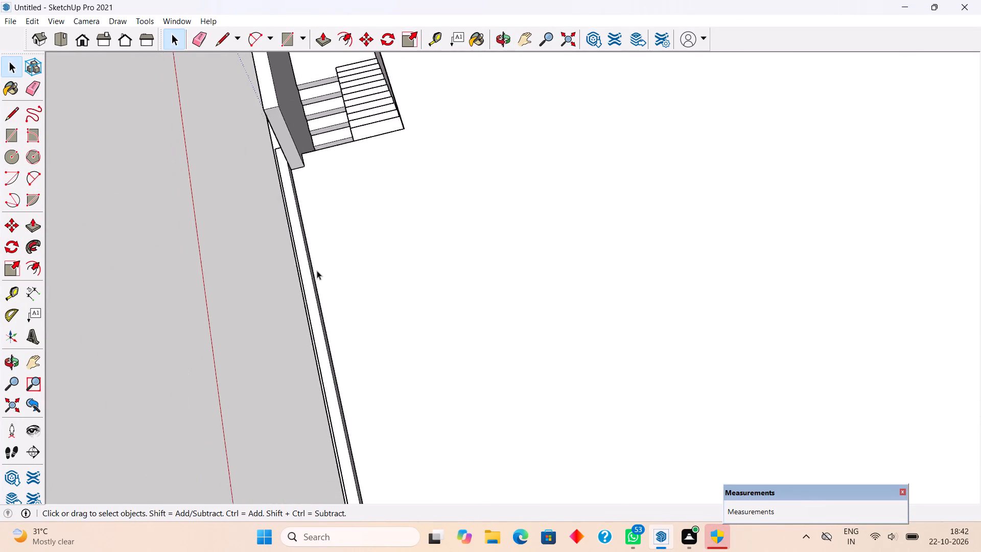
{"action": "scroll", "coordinate": [317, 270], "scroll_direction": "down", "scroll_amount": 2}
{"action": "double_click", "coordinate": [285, 154]}
{"action": "left_click", "coordinate": [285, 154]}
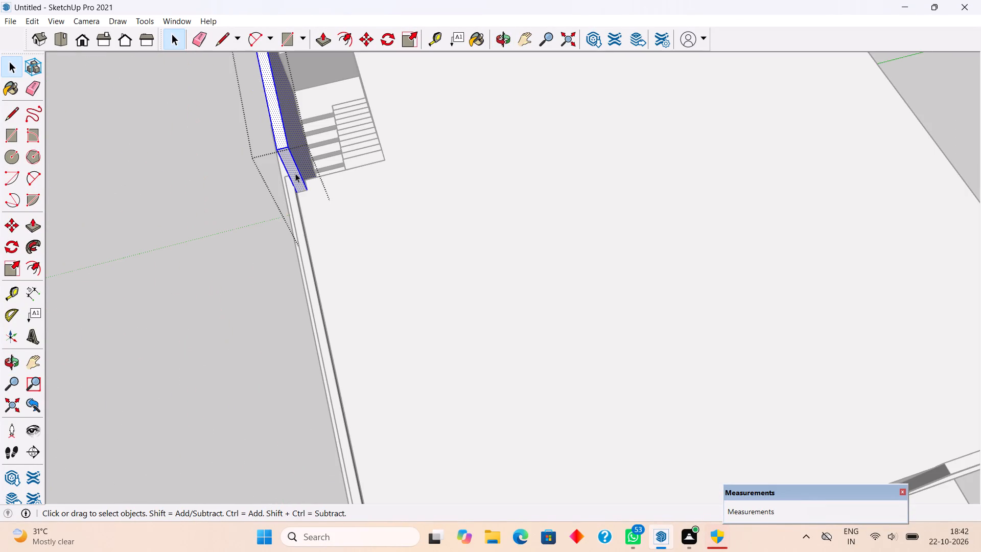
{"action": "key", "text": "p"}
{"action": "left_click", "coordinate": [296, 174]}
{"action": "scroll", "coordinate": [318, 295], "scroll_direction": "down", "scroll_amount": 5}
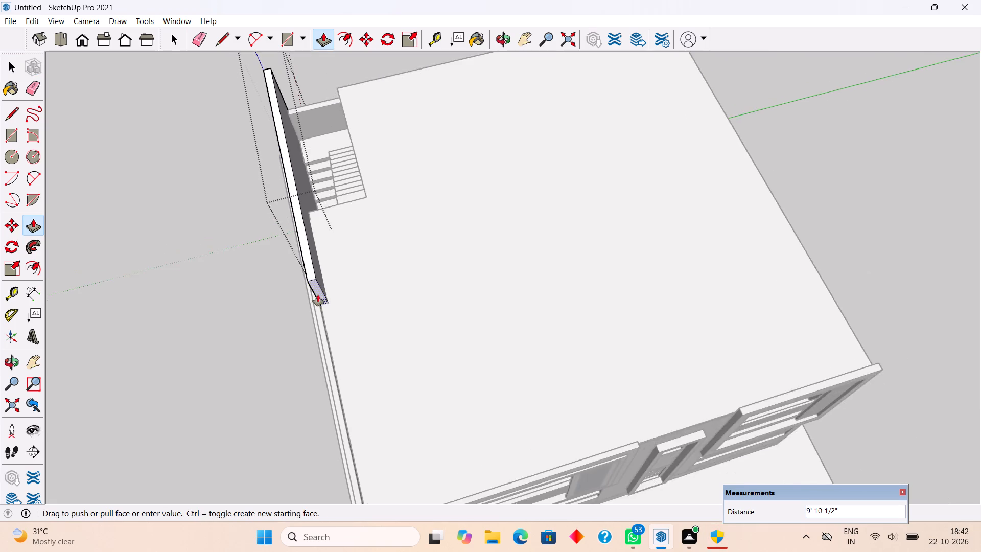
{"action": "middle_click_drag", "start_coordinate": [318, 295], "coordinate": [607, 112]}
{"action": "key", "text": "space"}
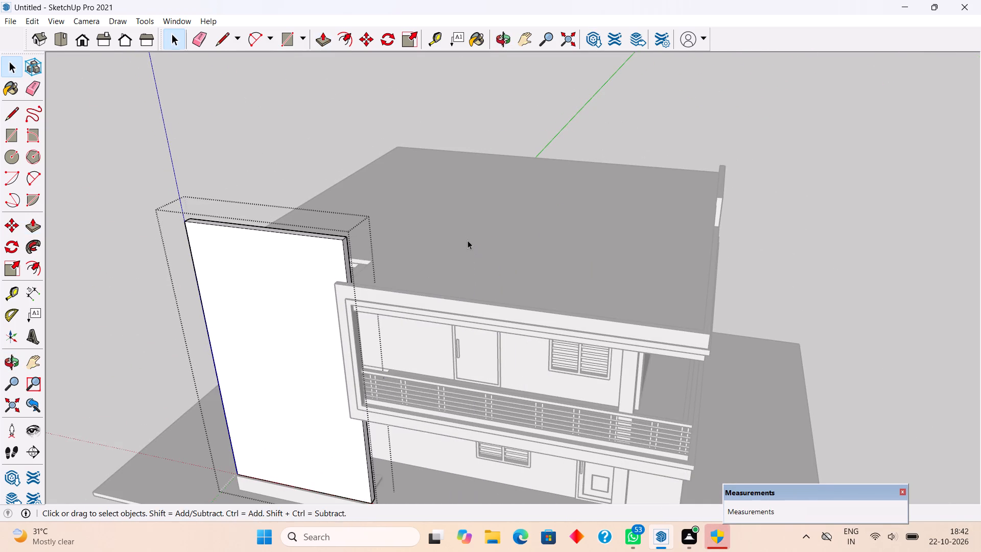
Draw a 9" line across the wall's narrow end face where it meets the roof slab.
{"action": "middle_click_drag", "start_coordinate": [421, 245], "coordinate": [303, 251]}
{"action": "scroll", "coordinate": [312, 238], "scroll_direction": "up", "scroll_amount": 11}
{"action": "middle_click_drag", "start_coordinate": [303, 268], "coordinate": [250, 287]}
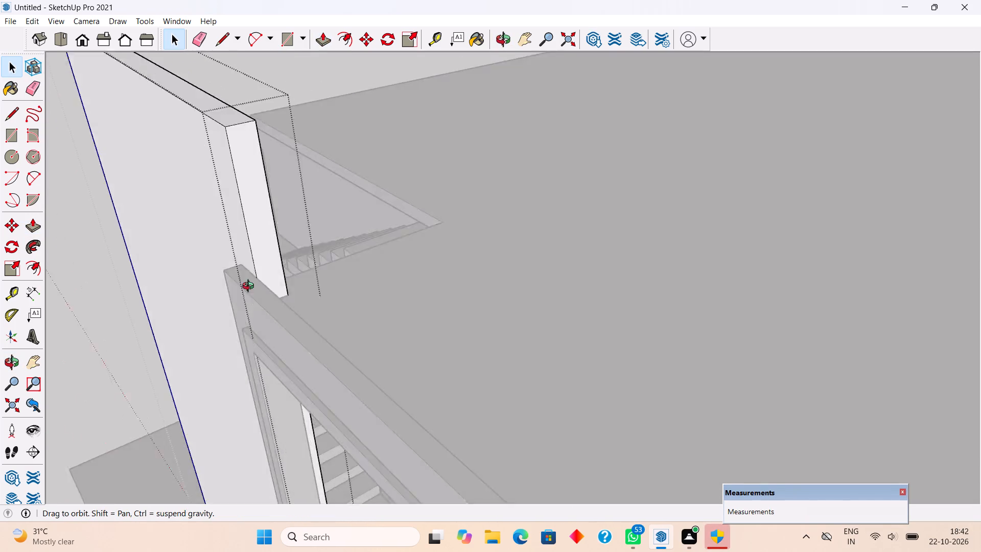
{"action": "middle_click_drag", "start_coordinate": [250, 287], "coordinate": [122, 287]}
{"action": "scroll", "coordinate": [263, 253], "scroll_direction": "up", "scroll_amount": 11}
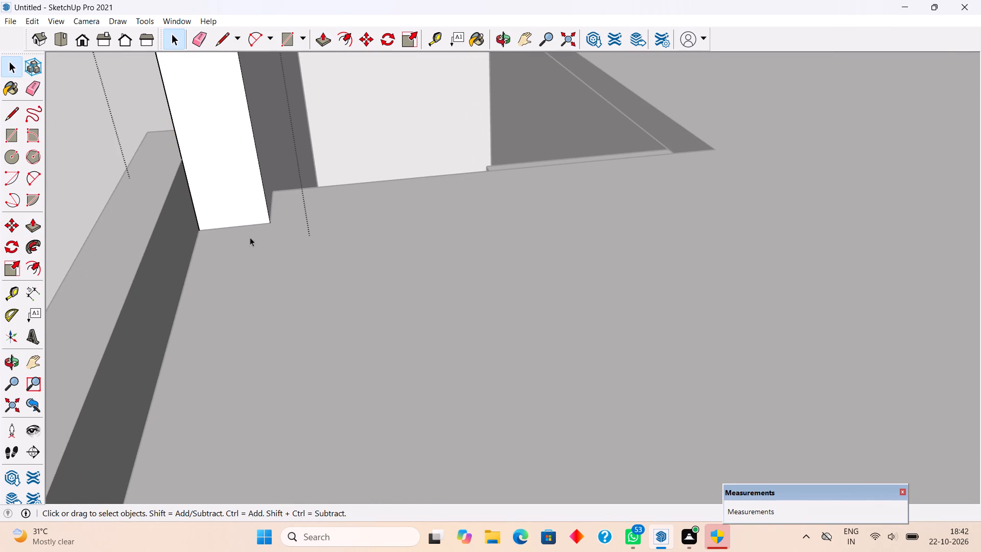
{"action": "key", "text": "l"}
{"action": "left_click", "coordinate": [198, 227]}
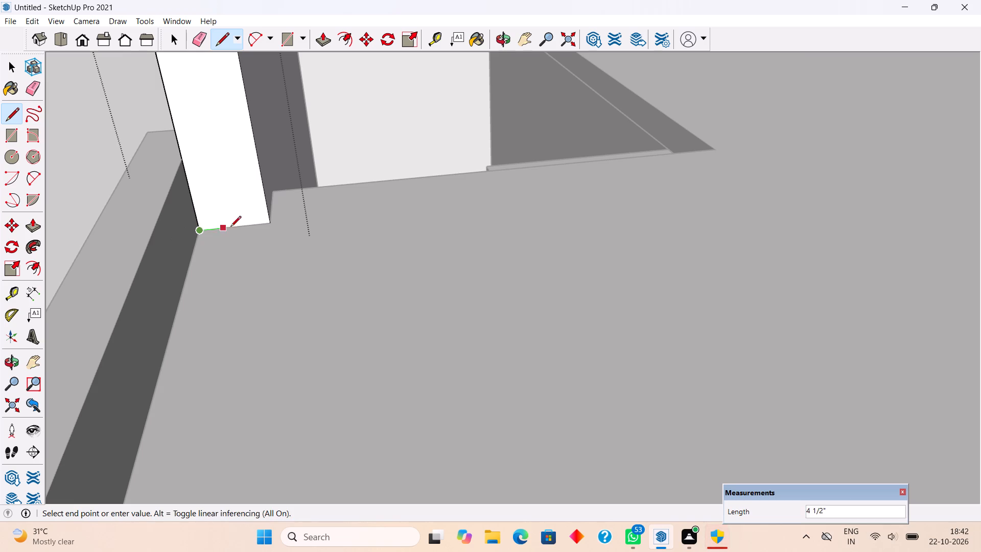
{"action": "left_click", "coordinate": [272, 222]}
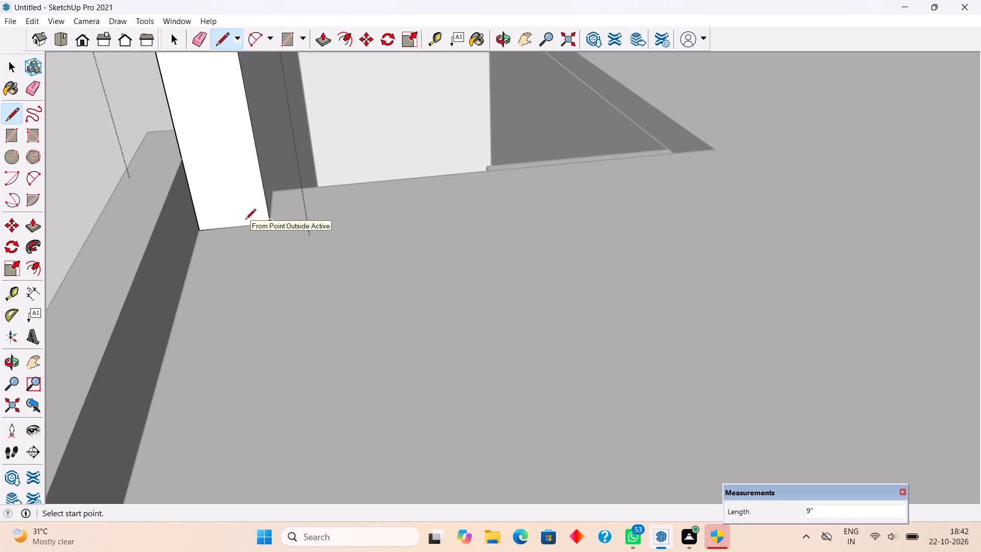
Push/Pull the wall's narrow end face above the roof outward by 6", to the inner corner of the balcony frame.
{"action": "key", "text": "p"}
{"action": "left_click", "coordinate": [237, 209]}
{"action": "scroll", "coordinate": [223, 249], "scroll_direction": "down", "scroll_amount": 8}
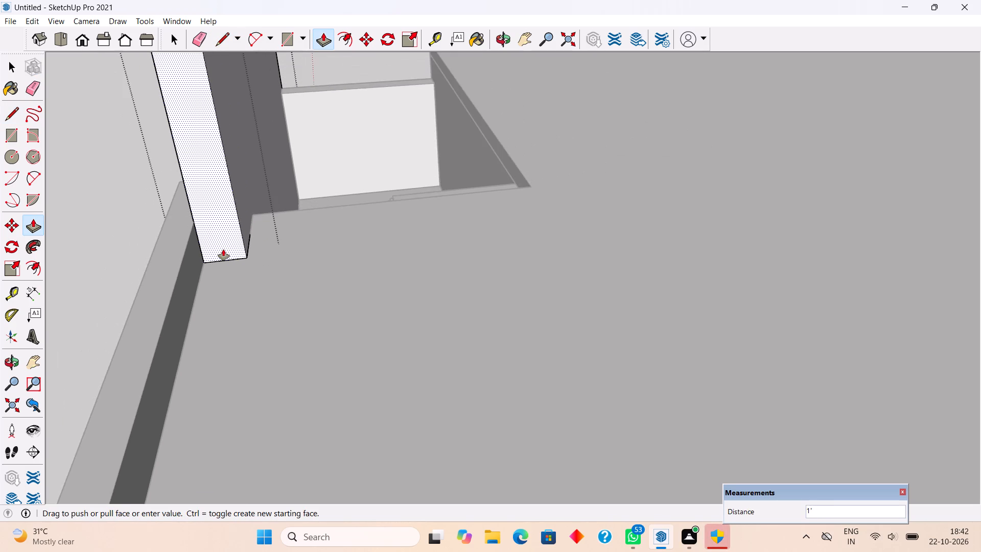
{"action": "scroll", "coordinate": [223, 249], "scroll_direction": "down", "scroll_amount": 5}
{"action": "middle_click_drag", "start_coordinate": [257, 271], "coordinate": [530, 222]}
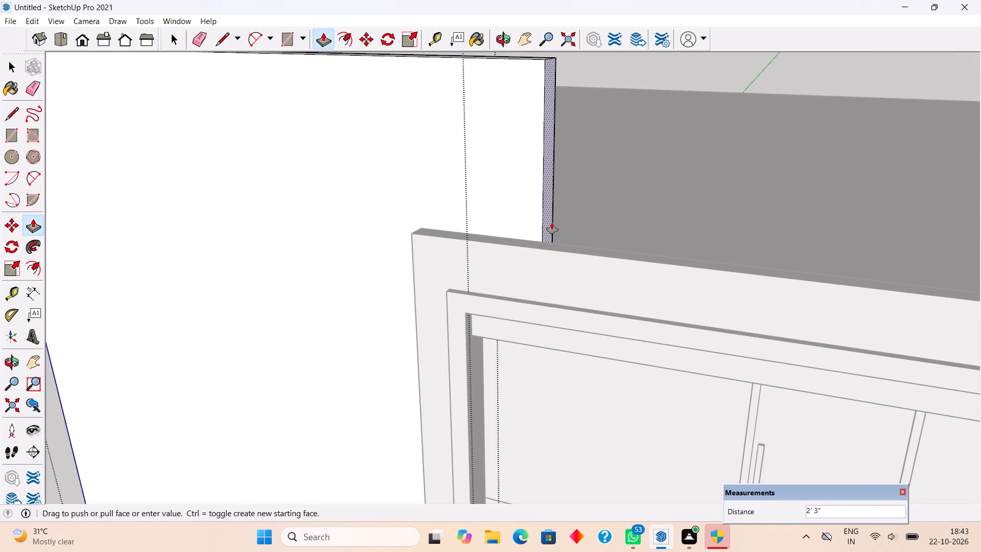
{"action": "scroll", "coordinate": [603, 243], "scroll_direction": "down", "scroll_amount": 4}
{"action": "middle_click_drag", "start_coordinate": [612, 245], "coordinate": [691, 209]}
{"action": "scroll", "coordinate": [687, 212], "scroll_direction": "down", "scroll_amount": 1}
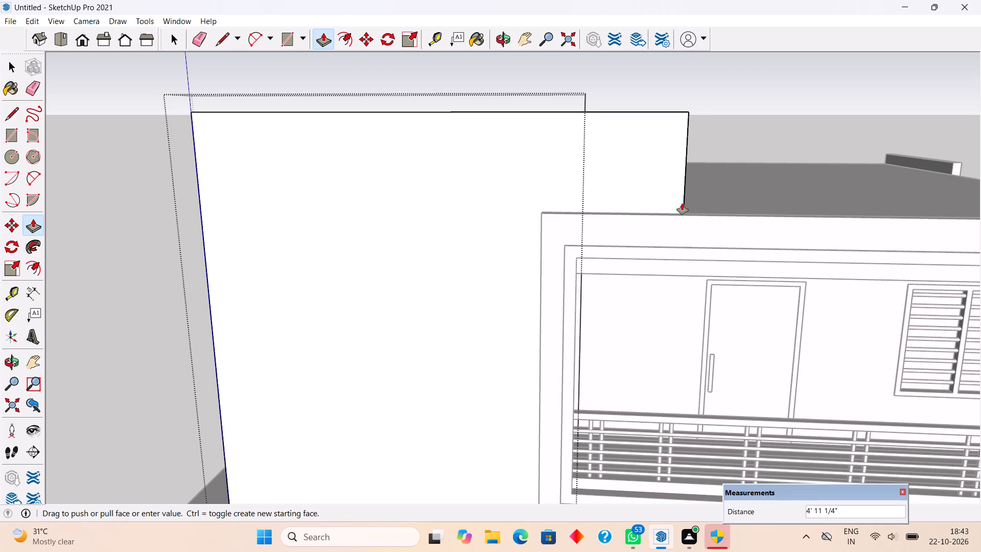
{"action": "left_click", "coordinate": [576, 273]}
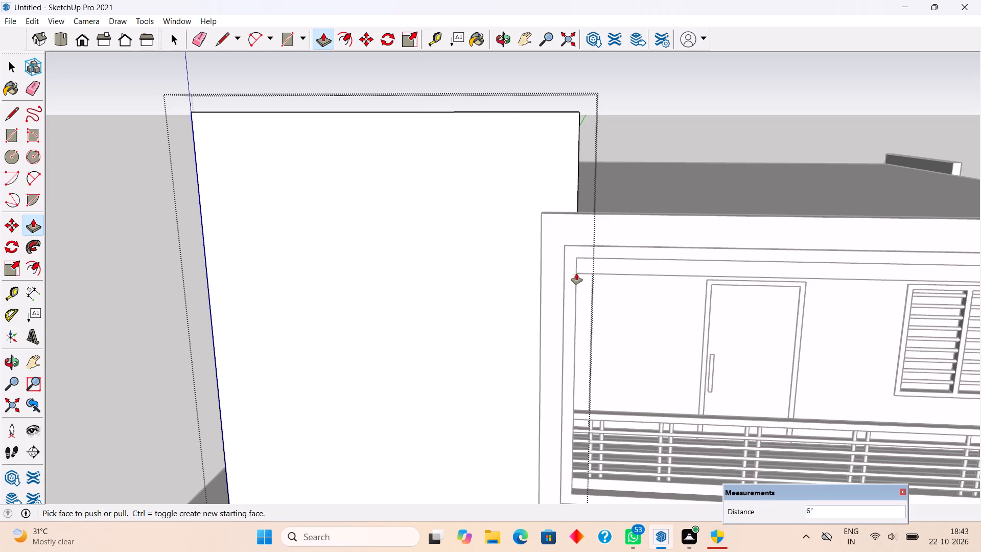
Extend the same end face of the wall above the roof by a further 5'.
{"action": "middle_click_drag", "start_coordinate": [629, 168], "coordinate": [545, 182]}
{"action": "scroll", "coordinate": [373, 233], "scroll_direction": "up", "scroll_amount": 4}
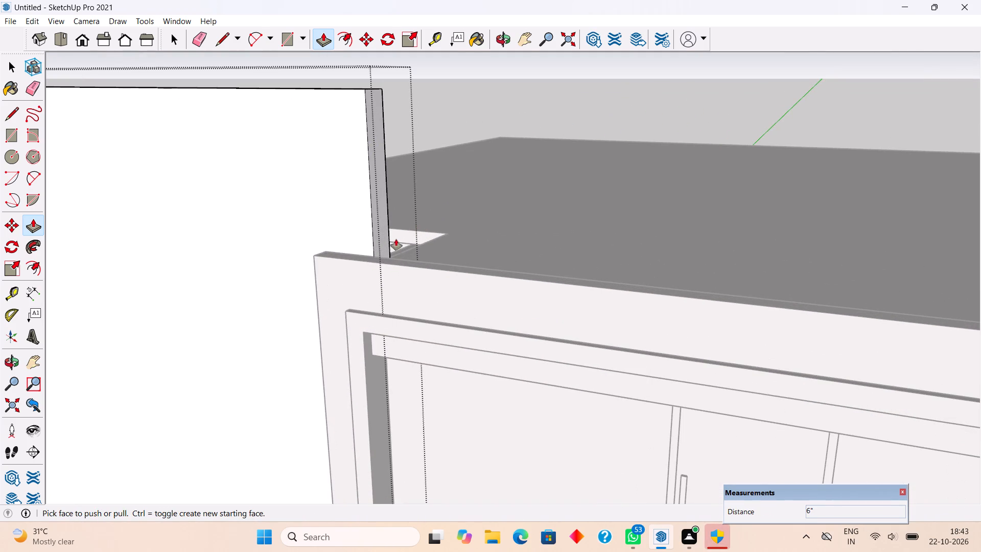
{"action": "left_click", "coordinate": [383, 245]}
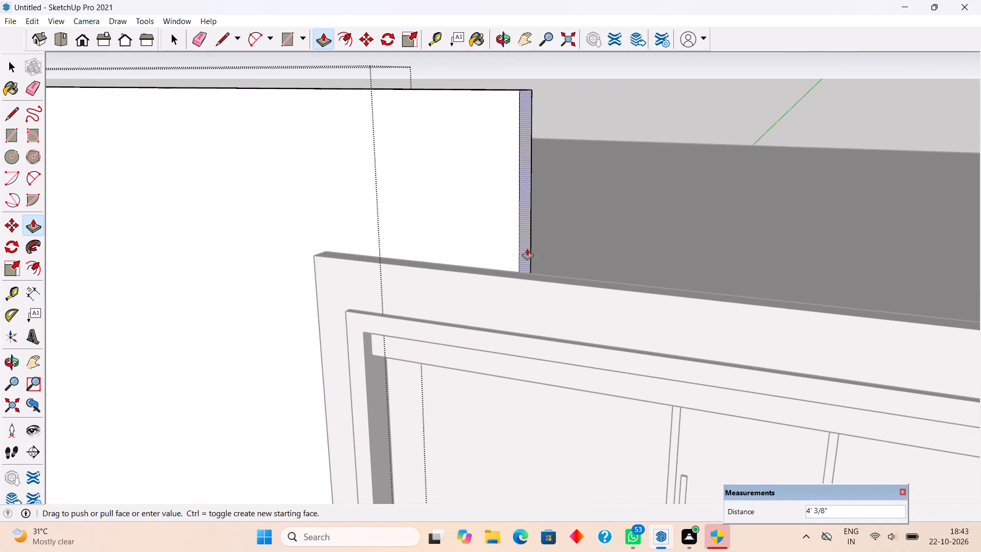
{"action": "type", "text": "5'"}
{"action": "key", "text": "Return"}
{"action": "key", "text": "space"}
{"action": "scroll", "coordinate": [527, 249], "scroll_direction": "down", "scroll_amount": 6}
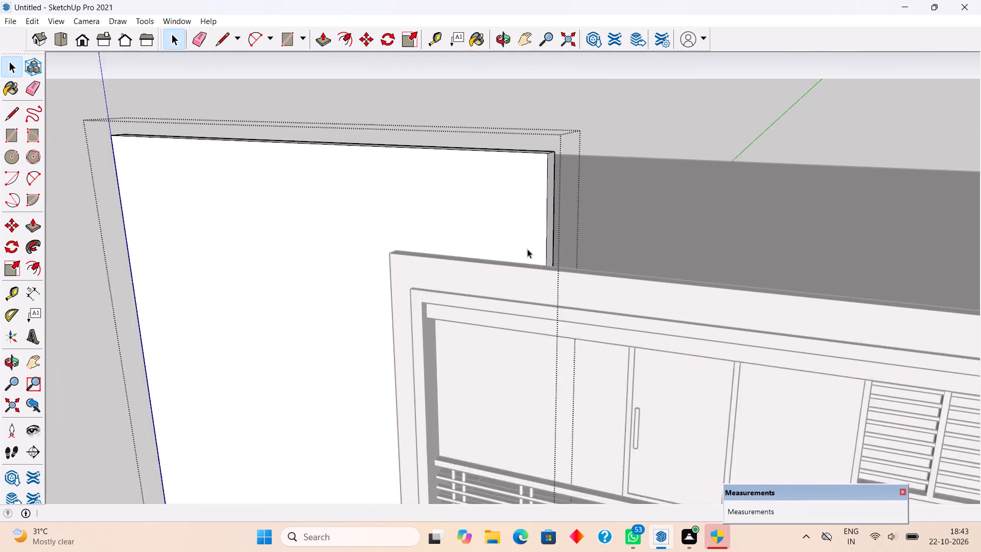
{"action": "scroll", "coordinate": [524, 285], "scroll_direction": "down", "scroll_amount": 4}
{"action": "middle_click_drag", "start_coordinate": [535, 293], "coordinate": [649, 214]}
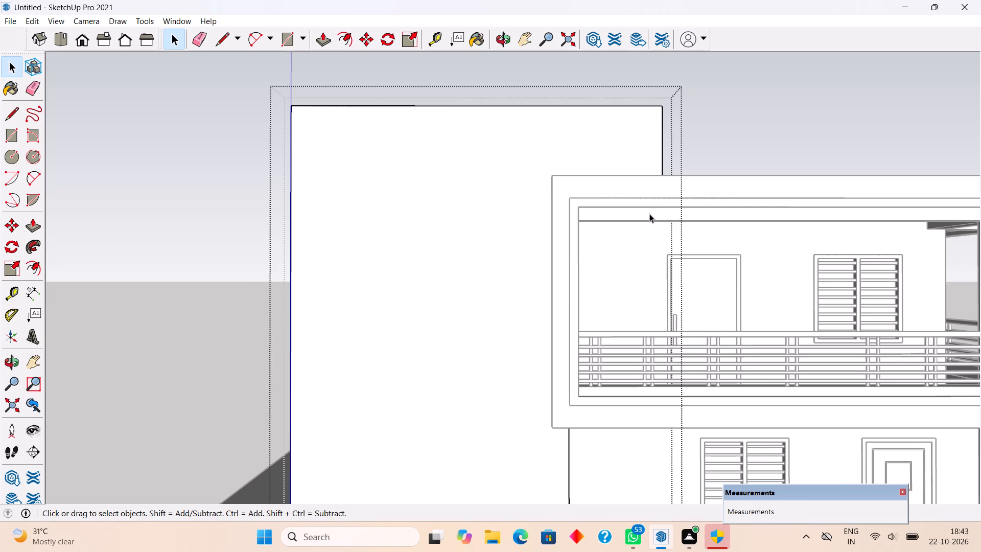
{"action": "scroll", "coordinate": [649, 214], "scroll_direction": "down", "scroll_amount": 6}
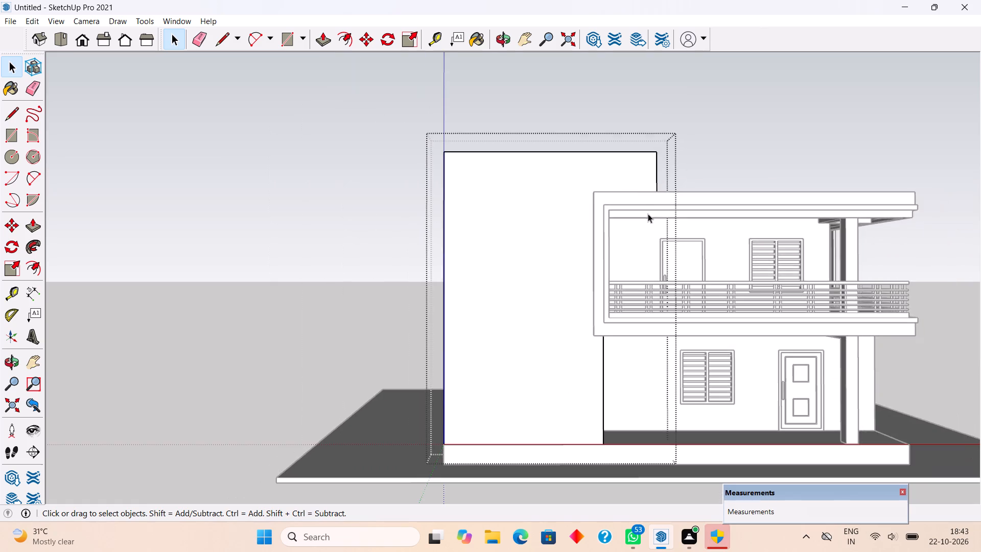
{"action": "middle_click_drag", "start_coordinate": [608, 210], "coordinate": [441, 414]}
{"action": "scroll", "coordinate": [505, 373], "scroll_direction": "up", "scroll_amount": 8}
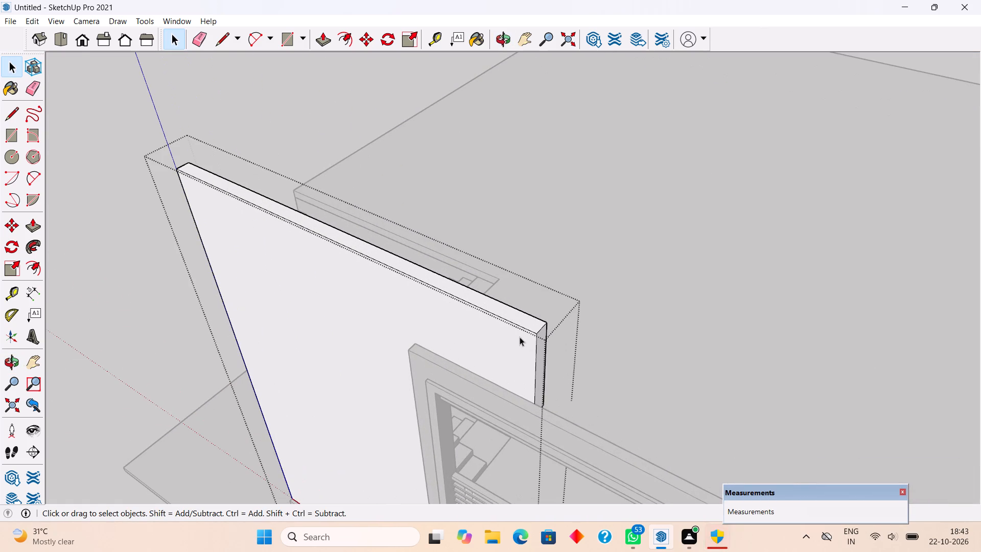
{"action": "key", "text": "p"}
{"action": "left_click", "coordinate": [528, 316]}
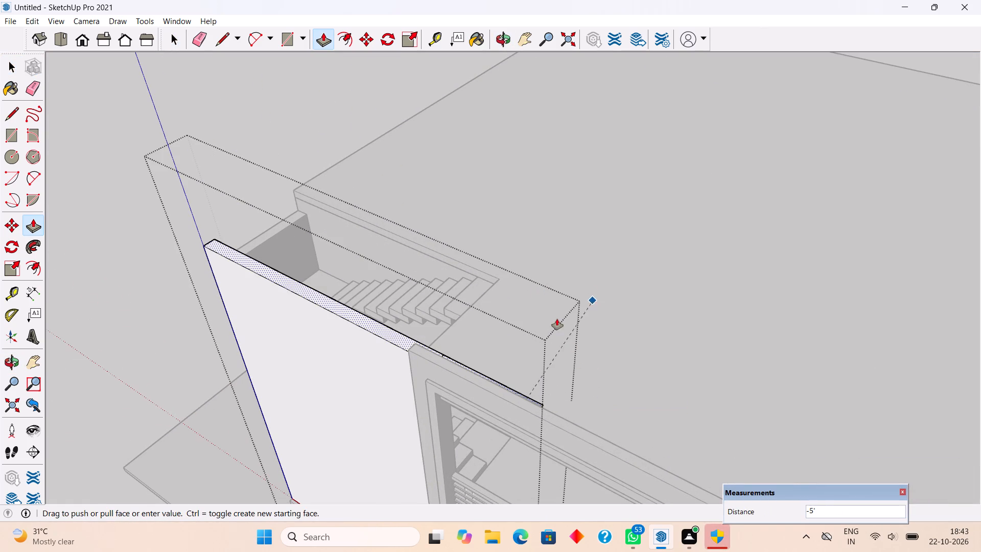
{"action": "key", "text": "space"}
Raise the stair-side wall's top face by 5' and leave the wall's editing mode.
{"action": "scroll", "coordinate": [523, 319], "scroll_direction": "up", "scroll_amount": 2}
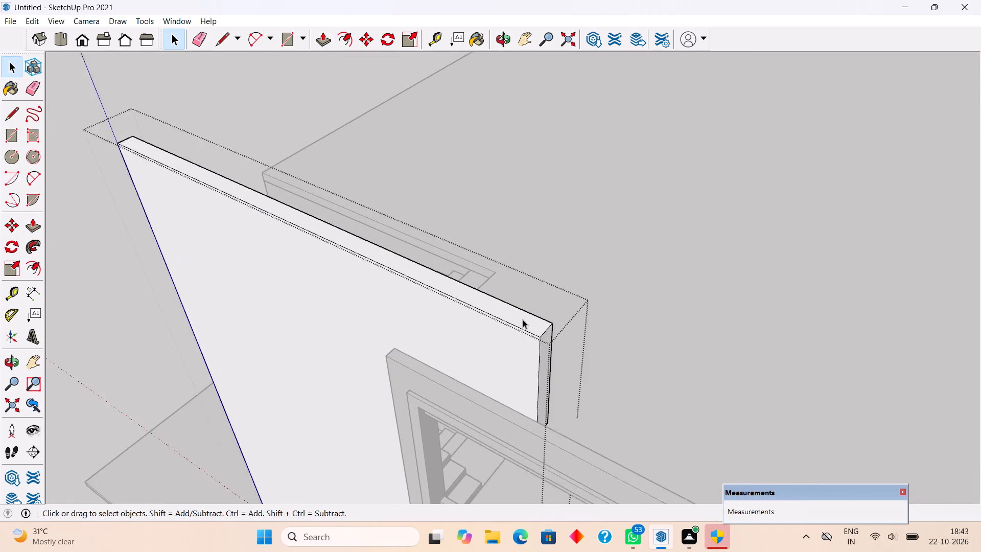
{"action": "scroll", "coordinate": [523, 319], "scroll_direction": "up", "scroll_amount": 1}
{"action": "key", "text": "p"}
{"action": "left_click", "coordinate": [530, 325]}
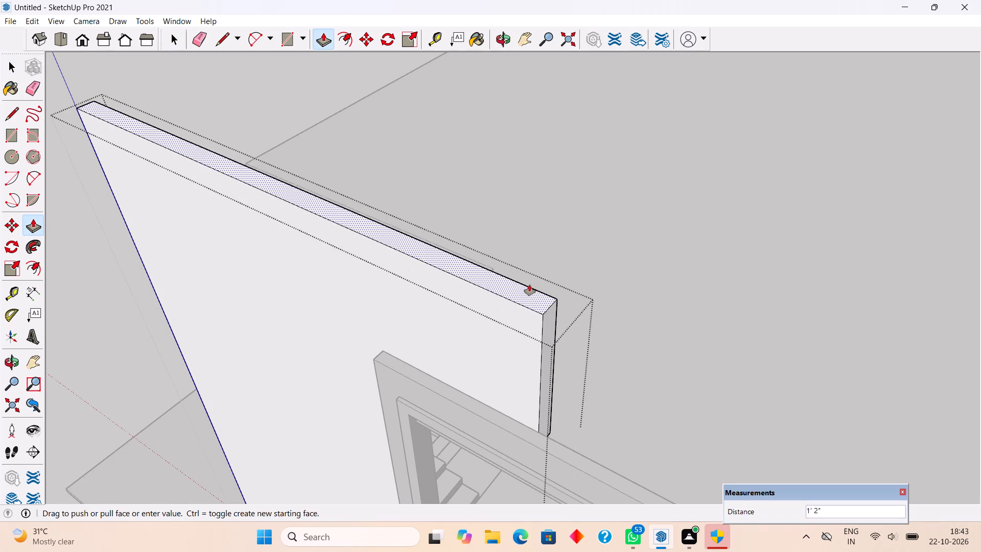
{"action": "type", "text": "5'"}
{"action": "key", "text": "Return"}
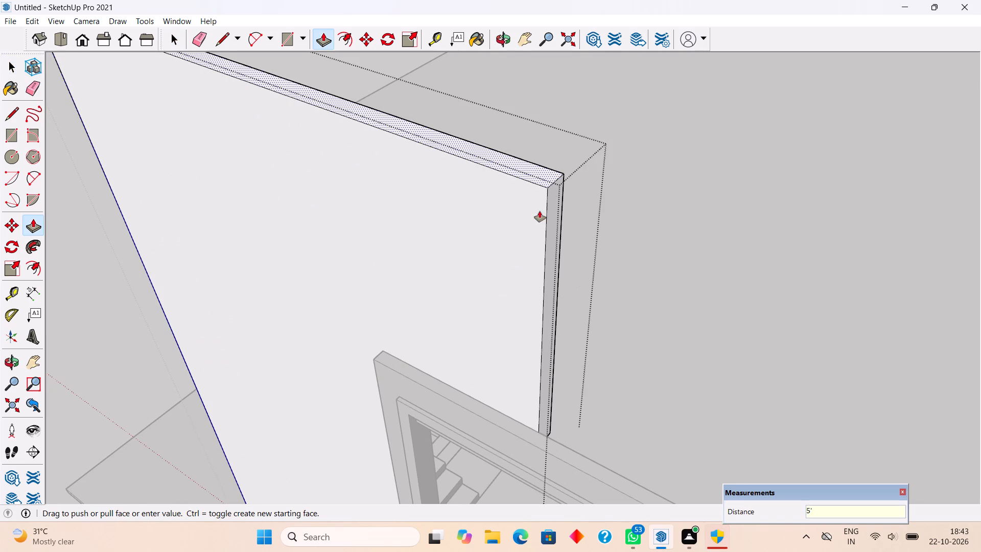
{"action": "key", "text": "space"}
{"action": "scroll", "coordinate": [551, 235], "scroll_direction": "down", "scroll_amount": 9}
{"action": "middle_click_drag", "start_coordinate": [557, 373], "coordinate": [700, 220]}
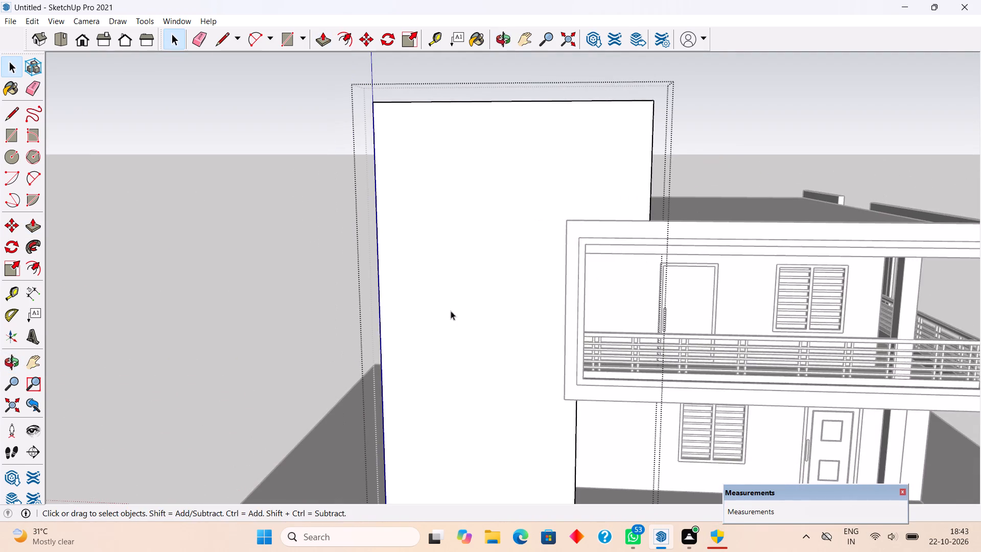
{"action": "middle_click_drag", "start_coordinate": [381, 324], "coordinate": [448, 282]}
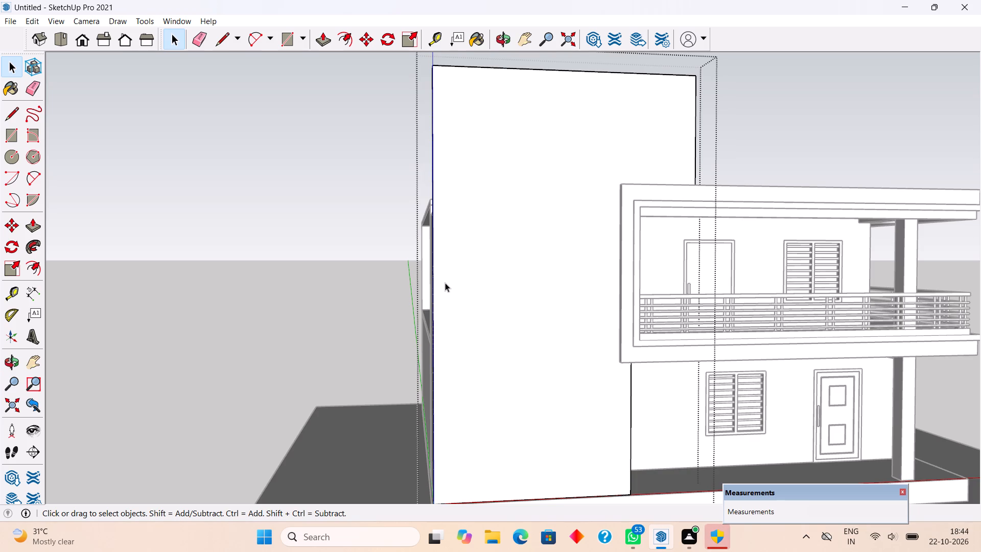
{"action": "middle_click_drag", "start_coordinate": [499, 381], "coordinate": [495, 400]}
{"action": "scroll", "coordinate": [617, 328], "scroll_direction": "up", "scroll_amount": 4}
{"action": "left_click", "coordinate": [99, 311]}
Place vertical guides at the balcony frame's outer edge and 5' from it across the tall wall.
{"action": "middle_click_drag", "start_coordinate": [459, 329], "coordinate": [615, 319]}
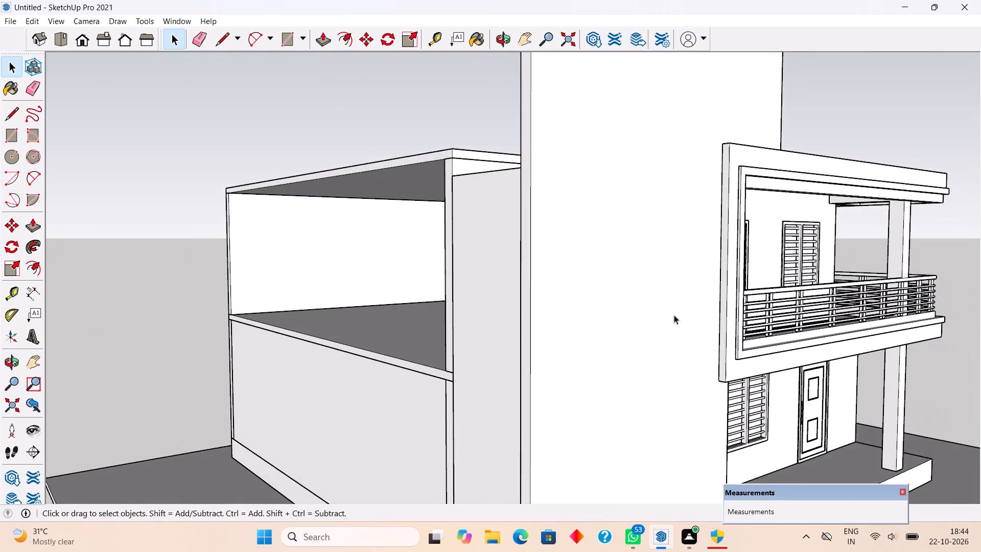
{"action": "scroll", "coordinate": [684, 312], "scroll_direction": "up", "scroll_amount": 2}
{"action": "key", "text": "t"}
{"action": "left_click", "coordinate": [729, 293]}
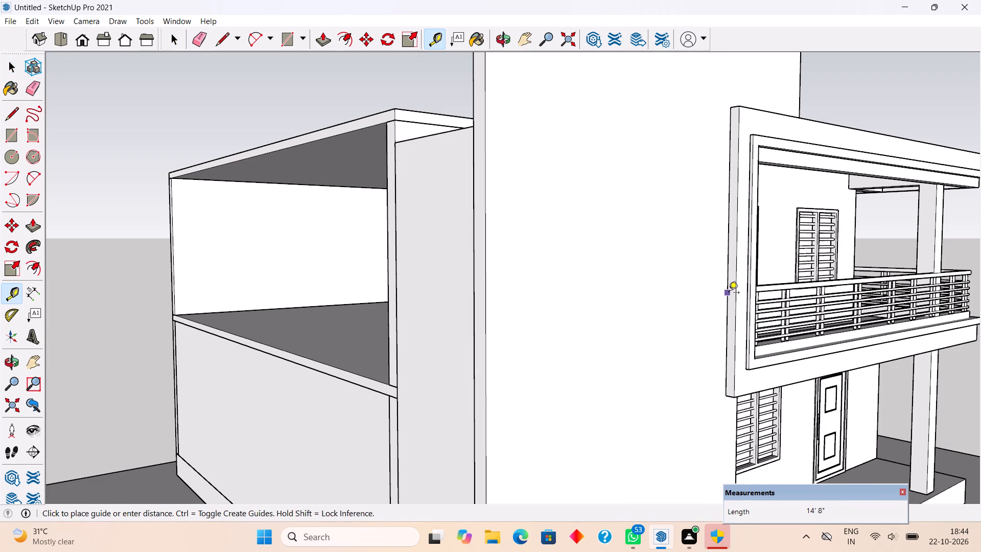
{"action": "left_click", "coordinate": [729, 292]}
{"action": "left_click", "coordinate": [726, 293]}
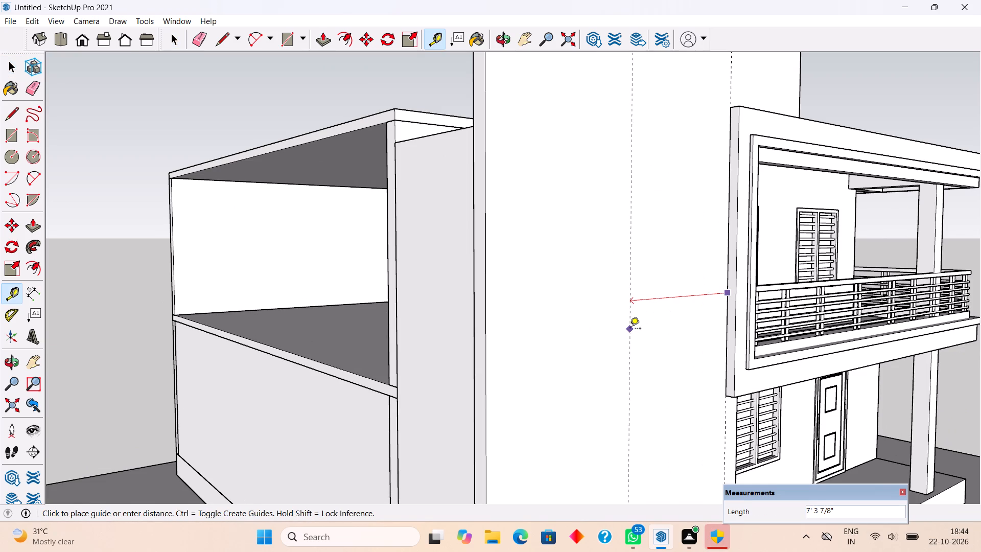
{"action": "type", "text": "5'"}
{"action": "key", "text": "Return"}
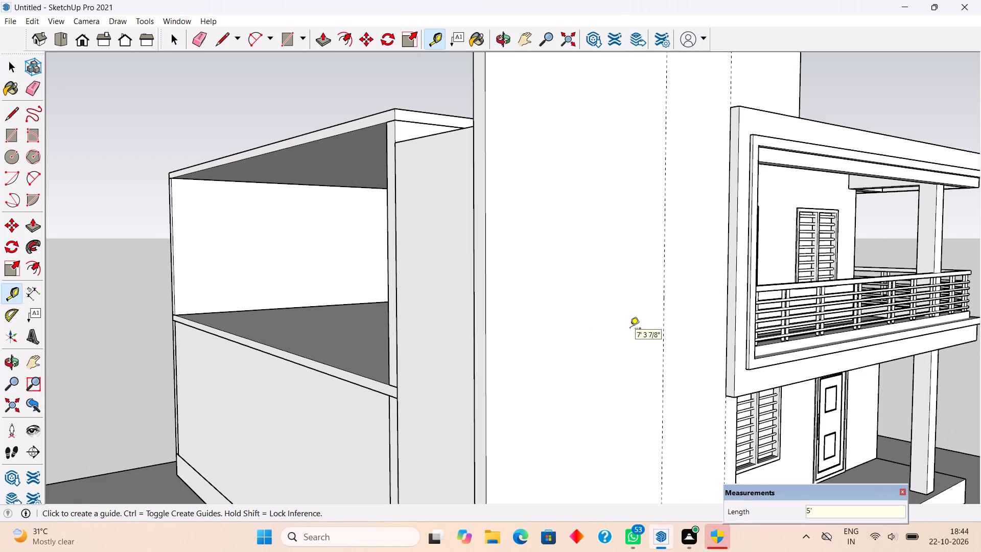
Add another vertical guide on the tall wall, 6' beyond the previous one and away from the balcony.
{"action": "left_click", "coordinate": [666, 297]}
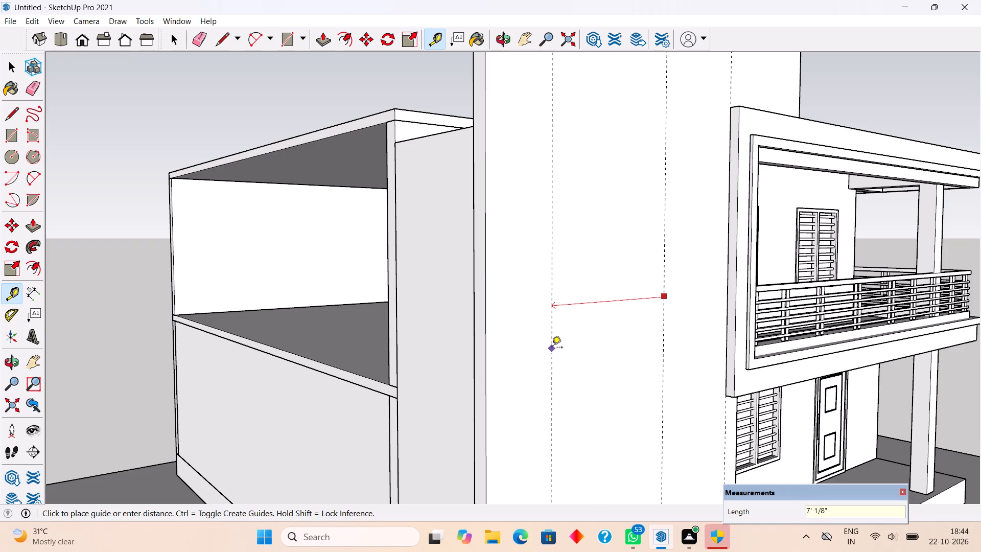
{"action": "type", "text": "6'"}
{"action": "key", "text": "Return"}
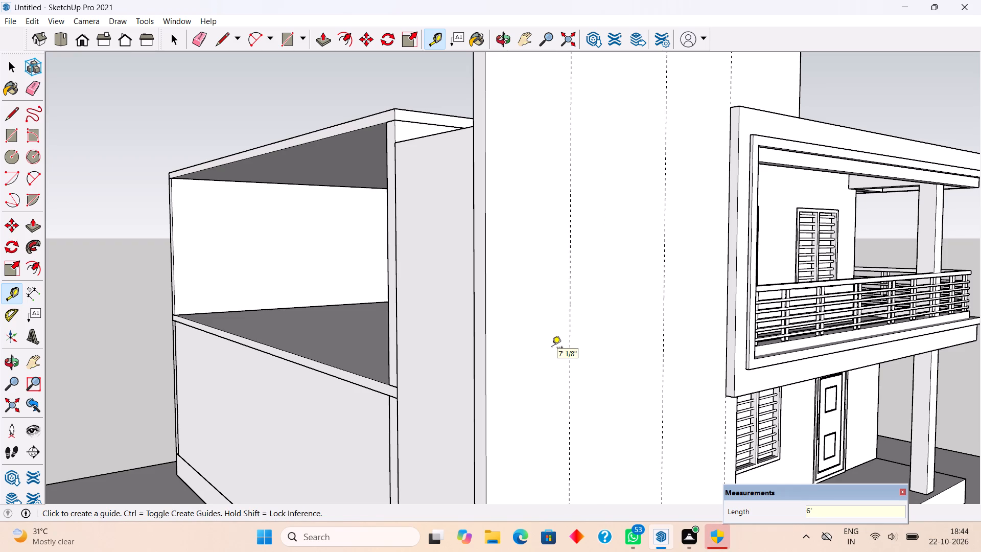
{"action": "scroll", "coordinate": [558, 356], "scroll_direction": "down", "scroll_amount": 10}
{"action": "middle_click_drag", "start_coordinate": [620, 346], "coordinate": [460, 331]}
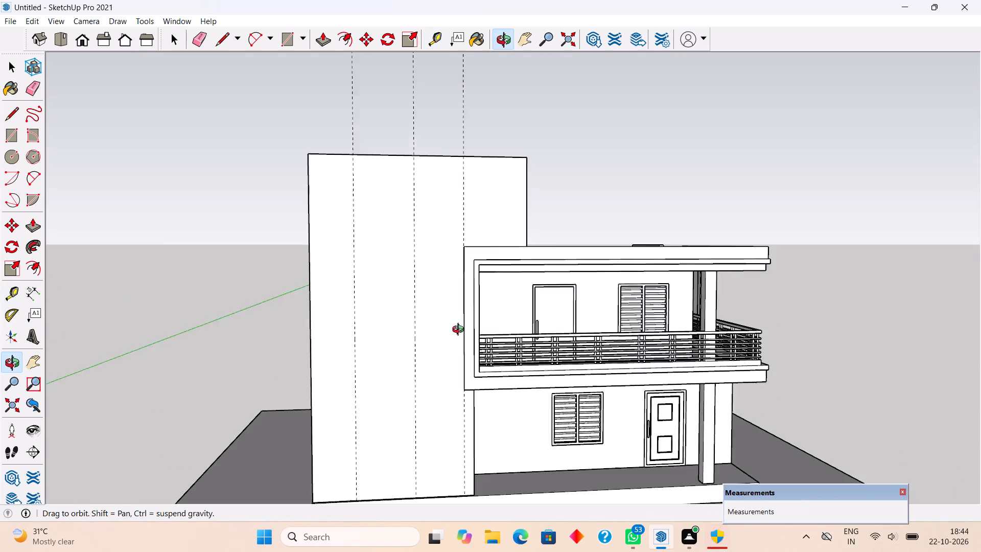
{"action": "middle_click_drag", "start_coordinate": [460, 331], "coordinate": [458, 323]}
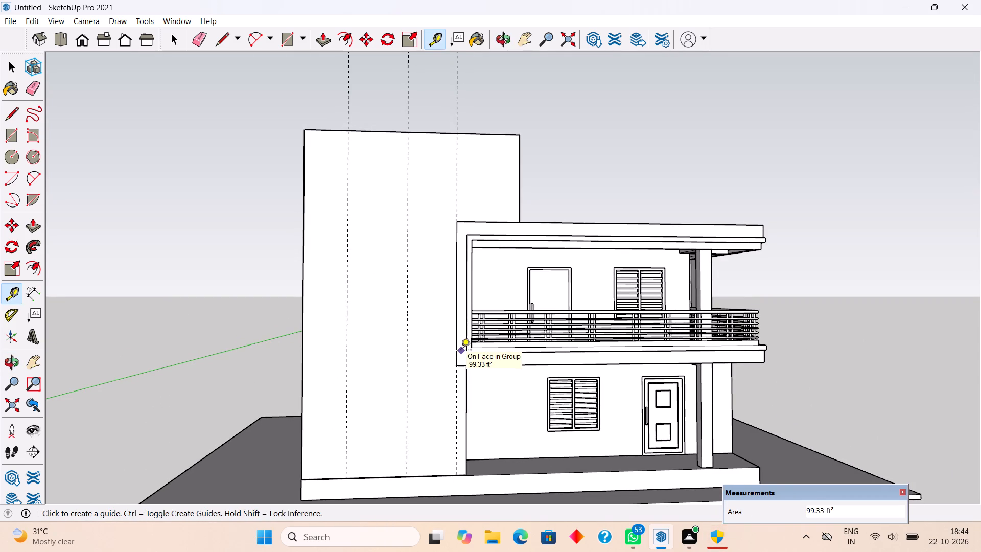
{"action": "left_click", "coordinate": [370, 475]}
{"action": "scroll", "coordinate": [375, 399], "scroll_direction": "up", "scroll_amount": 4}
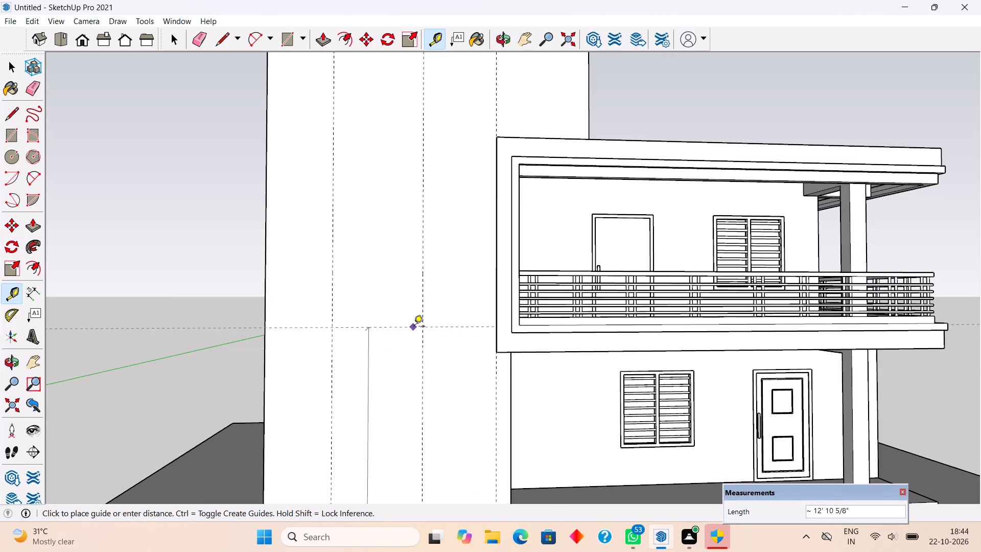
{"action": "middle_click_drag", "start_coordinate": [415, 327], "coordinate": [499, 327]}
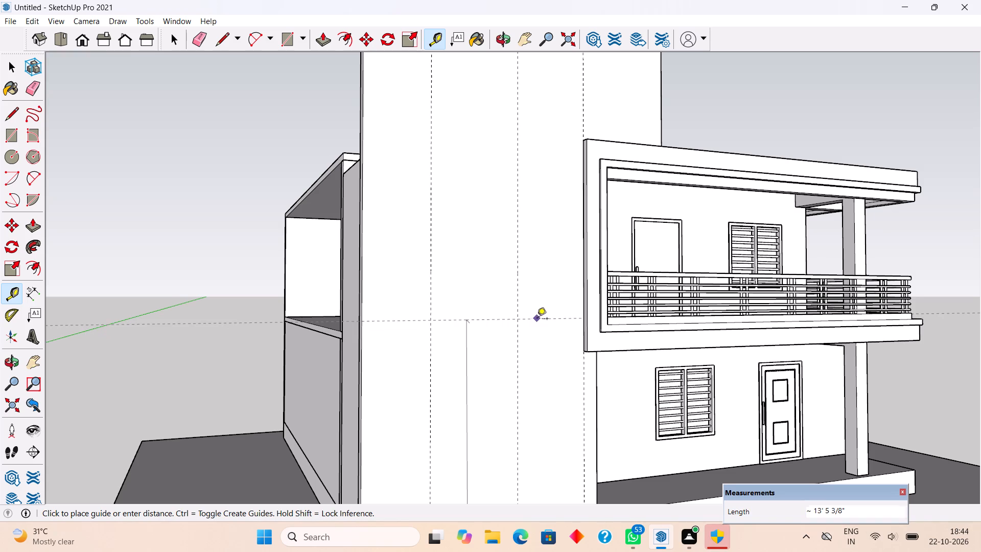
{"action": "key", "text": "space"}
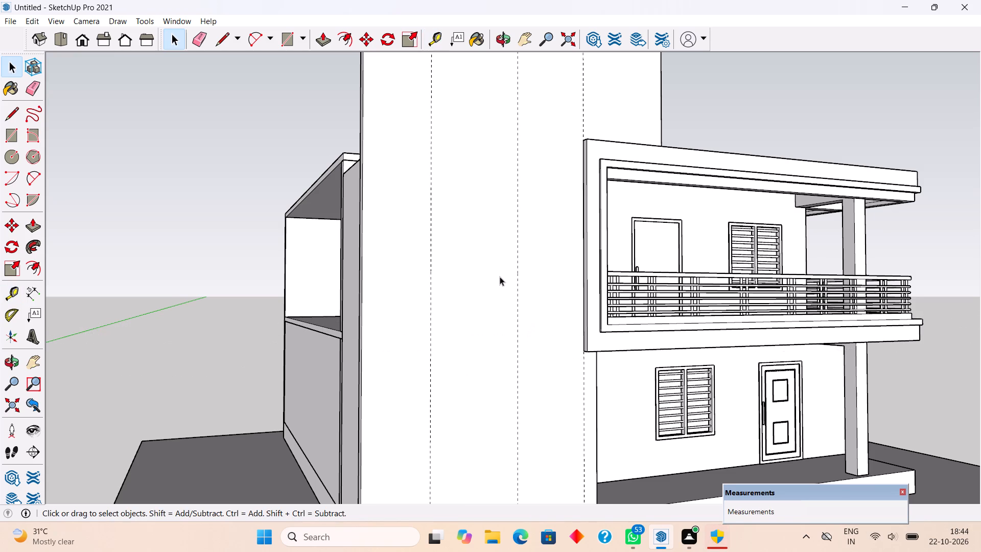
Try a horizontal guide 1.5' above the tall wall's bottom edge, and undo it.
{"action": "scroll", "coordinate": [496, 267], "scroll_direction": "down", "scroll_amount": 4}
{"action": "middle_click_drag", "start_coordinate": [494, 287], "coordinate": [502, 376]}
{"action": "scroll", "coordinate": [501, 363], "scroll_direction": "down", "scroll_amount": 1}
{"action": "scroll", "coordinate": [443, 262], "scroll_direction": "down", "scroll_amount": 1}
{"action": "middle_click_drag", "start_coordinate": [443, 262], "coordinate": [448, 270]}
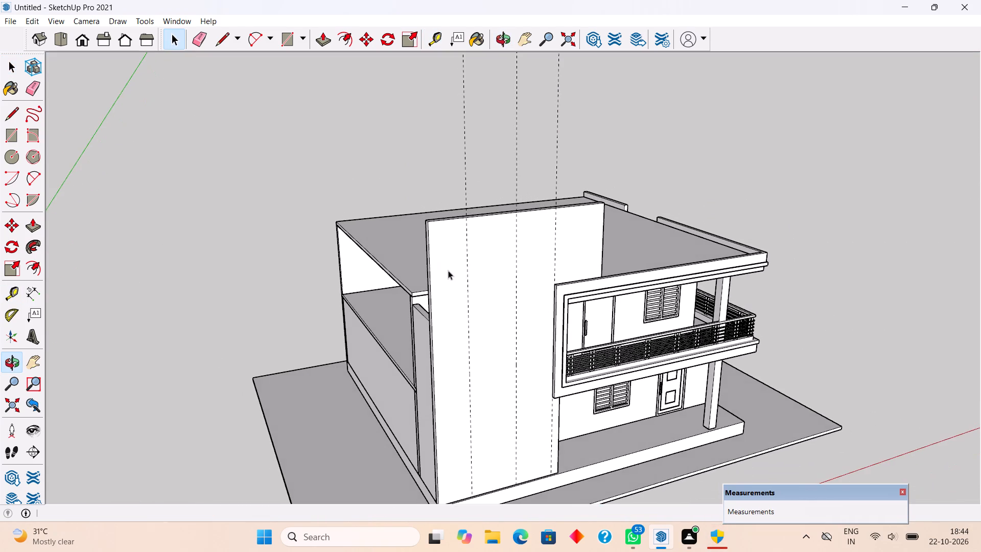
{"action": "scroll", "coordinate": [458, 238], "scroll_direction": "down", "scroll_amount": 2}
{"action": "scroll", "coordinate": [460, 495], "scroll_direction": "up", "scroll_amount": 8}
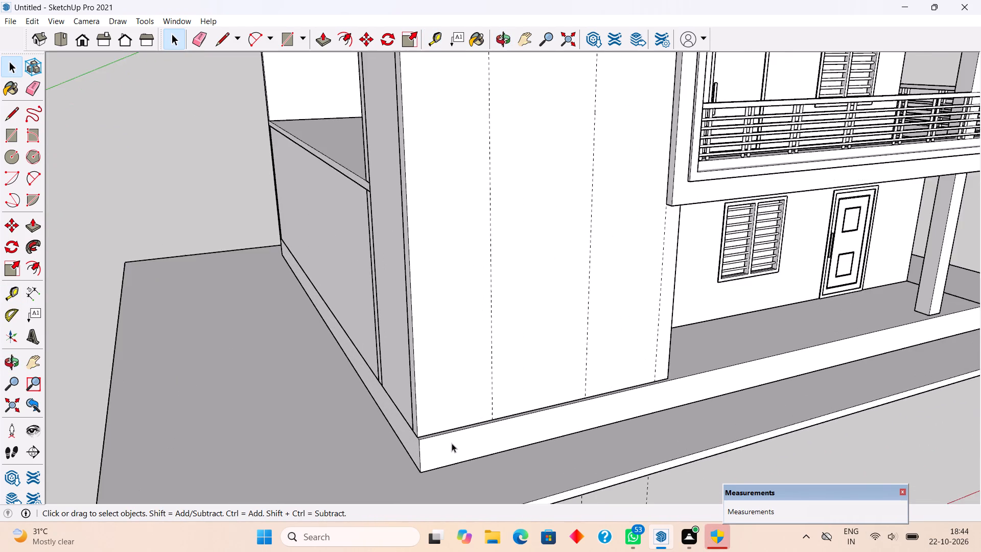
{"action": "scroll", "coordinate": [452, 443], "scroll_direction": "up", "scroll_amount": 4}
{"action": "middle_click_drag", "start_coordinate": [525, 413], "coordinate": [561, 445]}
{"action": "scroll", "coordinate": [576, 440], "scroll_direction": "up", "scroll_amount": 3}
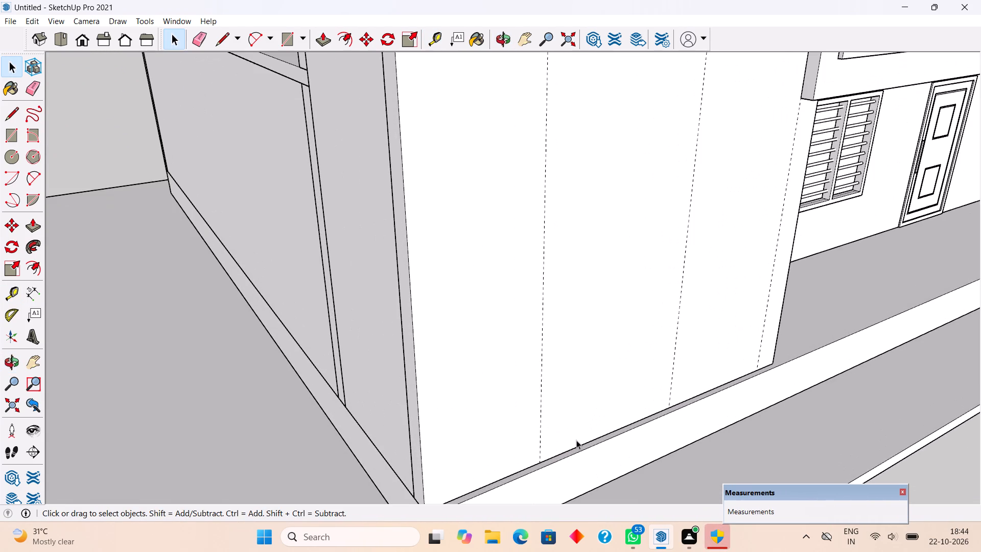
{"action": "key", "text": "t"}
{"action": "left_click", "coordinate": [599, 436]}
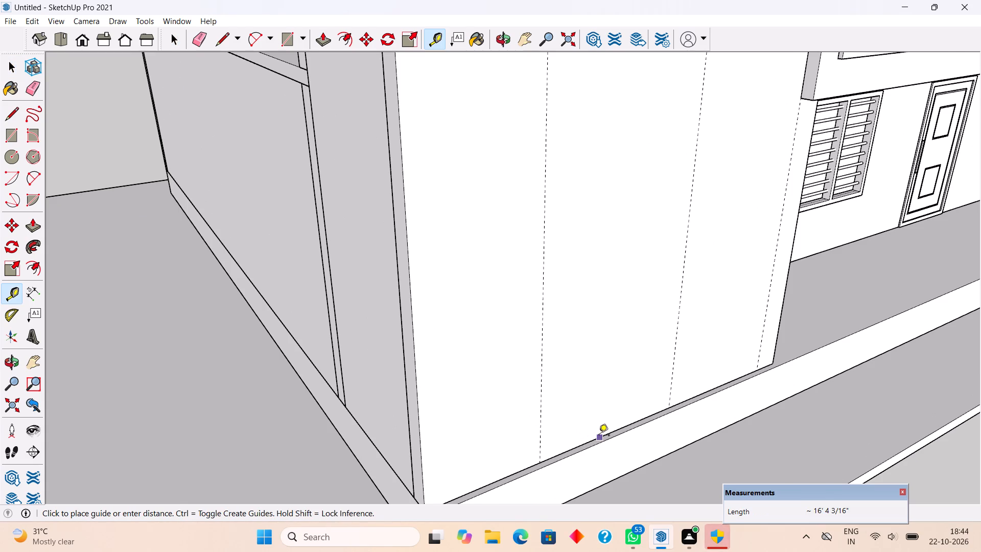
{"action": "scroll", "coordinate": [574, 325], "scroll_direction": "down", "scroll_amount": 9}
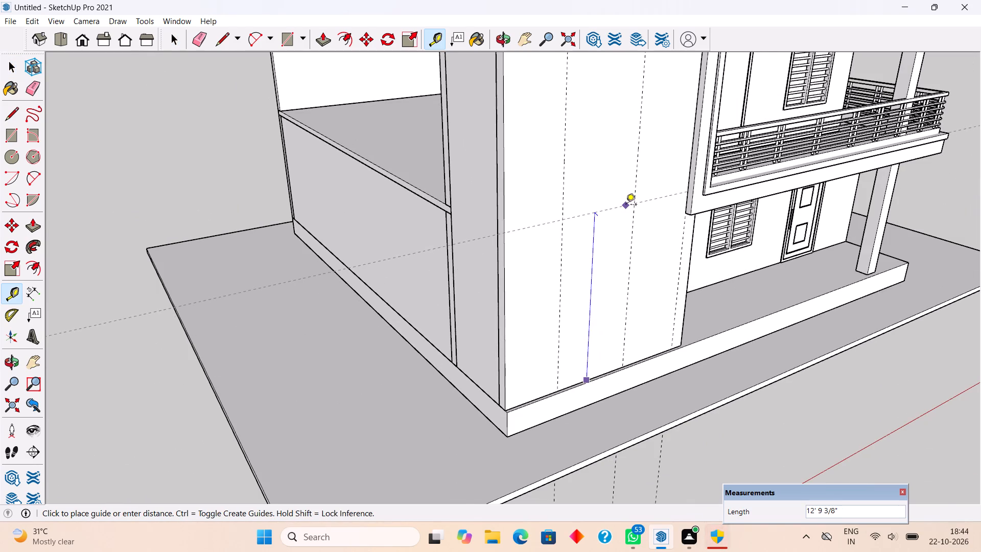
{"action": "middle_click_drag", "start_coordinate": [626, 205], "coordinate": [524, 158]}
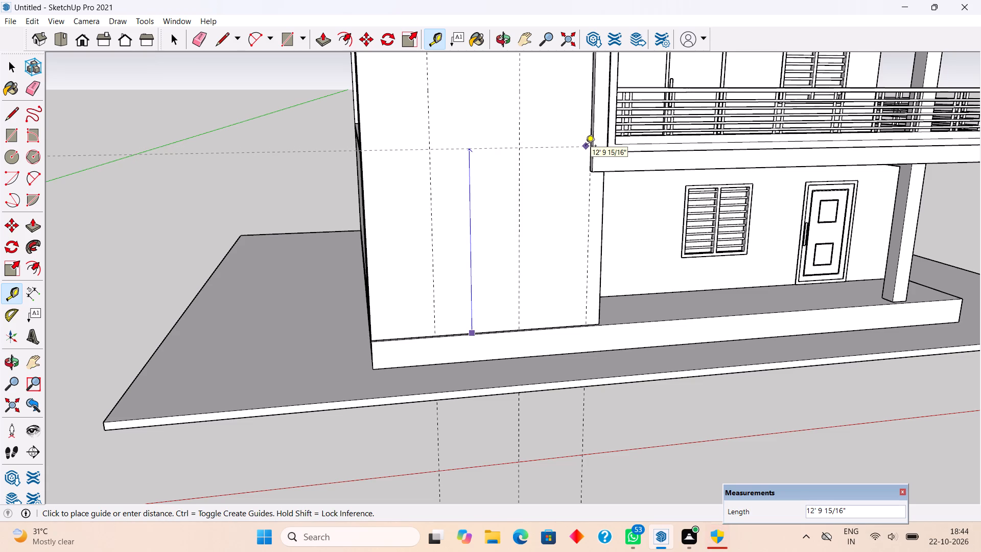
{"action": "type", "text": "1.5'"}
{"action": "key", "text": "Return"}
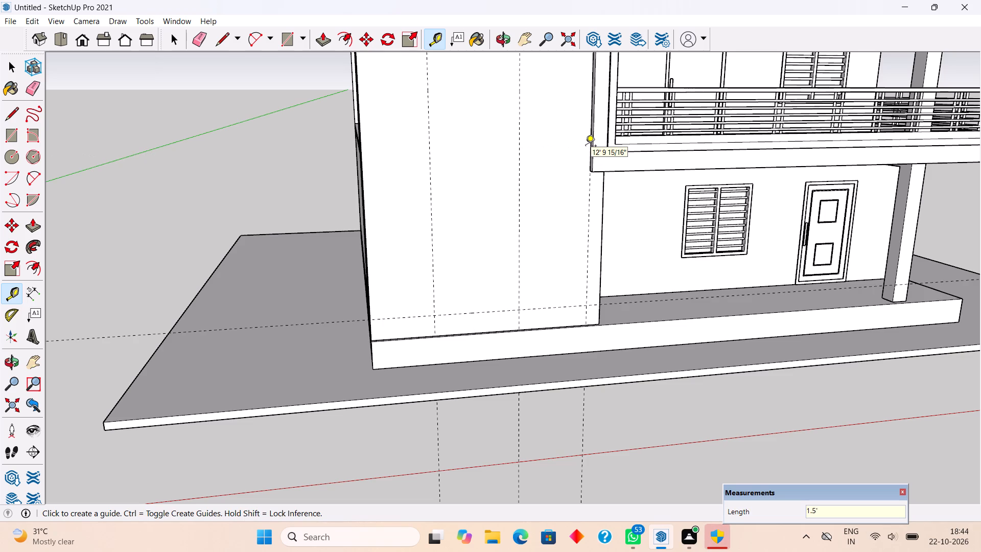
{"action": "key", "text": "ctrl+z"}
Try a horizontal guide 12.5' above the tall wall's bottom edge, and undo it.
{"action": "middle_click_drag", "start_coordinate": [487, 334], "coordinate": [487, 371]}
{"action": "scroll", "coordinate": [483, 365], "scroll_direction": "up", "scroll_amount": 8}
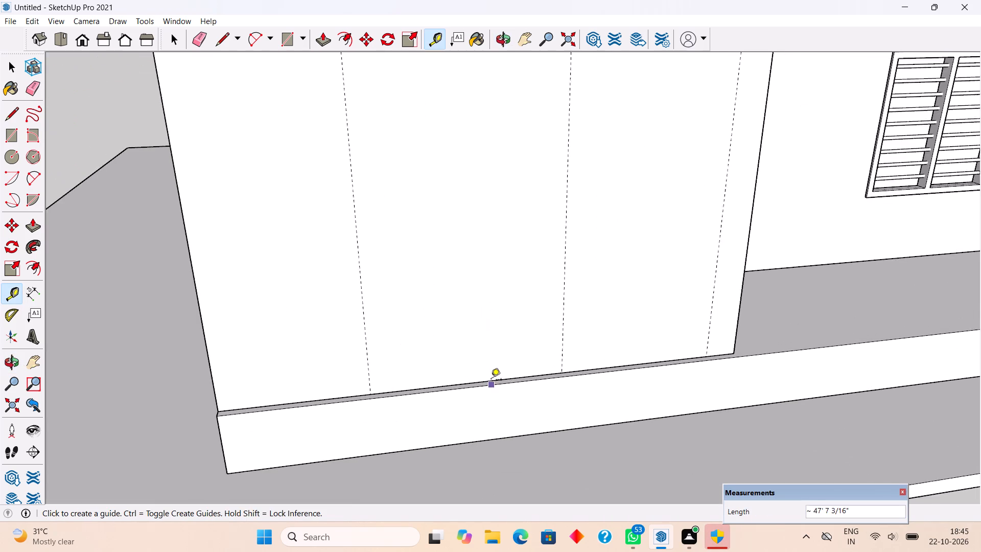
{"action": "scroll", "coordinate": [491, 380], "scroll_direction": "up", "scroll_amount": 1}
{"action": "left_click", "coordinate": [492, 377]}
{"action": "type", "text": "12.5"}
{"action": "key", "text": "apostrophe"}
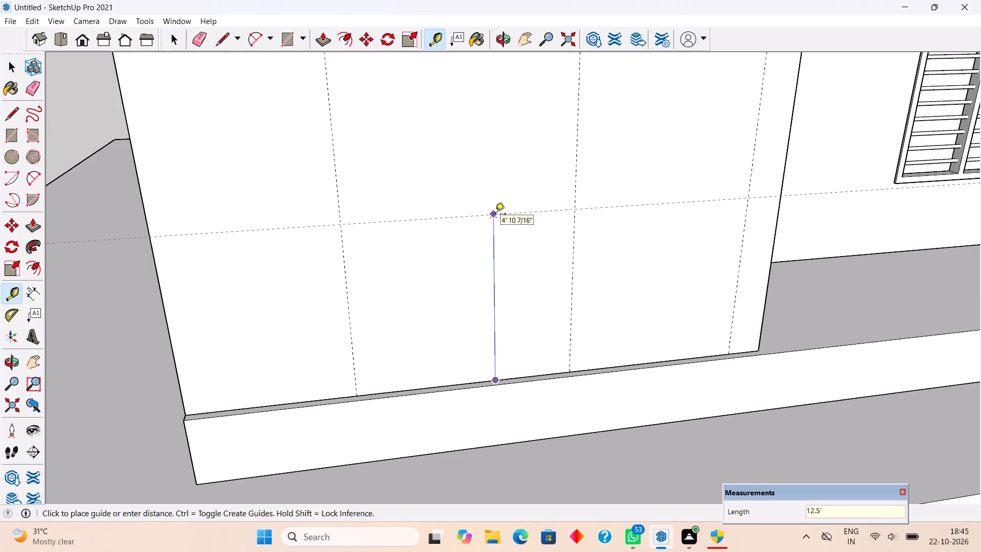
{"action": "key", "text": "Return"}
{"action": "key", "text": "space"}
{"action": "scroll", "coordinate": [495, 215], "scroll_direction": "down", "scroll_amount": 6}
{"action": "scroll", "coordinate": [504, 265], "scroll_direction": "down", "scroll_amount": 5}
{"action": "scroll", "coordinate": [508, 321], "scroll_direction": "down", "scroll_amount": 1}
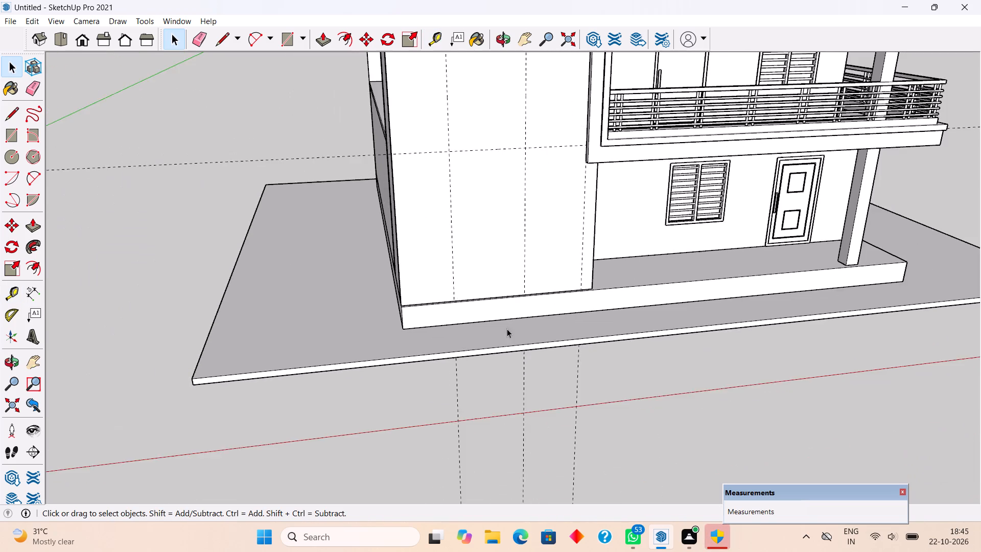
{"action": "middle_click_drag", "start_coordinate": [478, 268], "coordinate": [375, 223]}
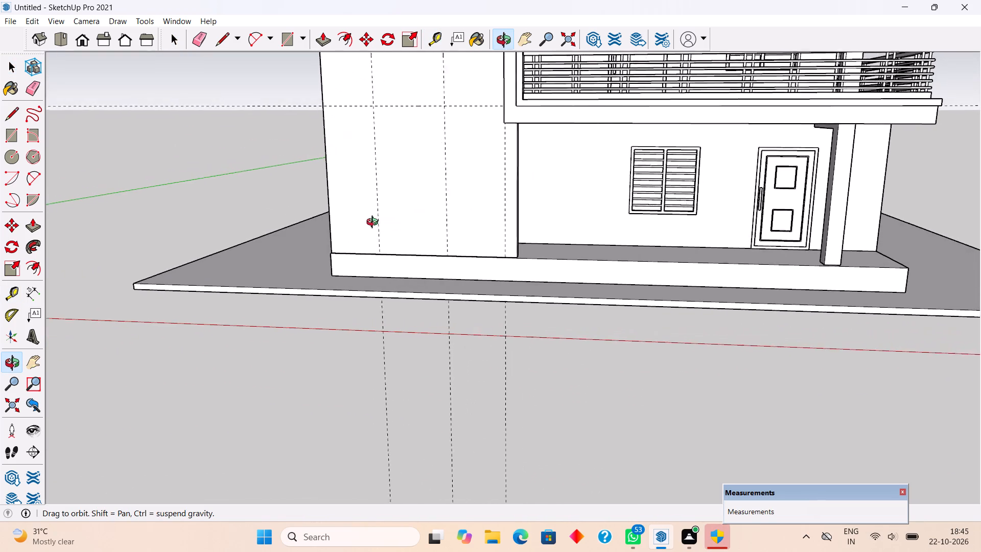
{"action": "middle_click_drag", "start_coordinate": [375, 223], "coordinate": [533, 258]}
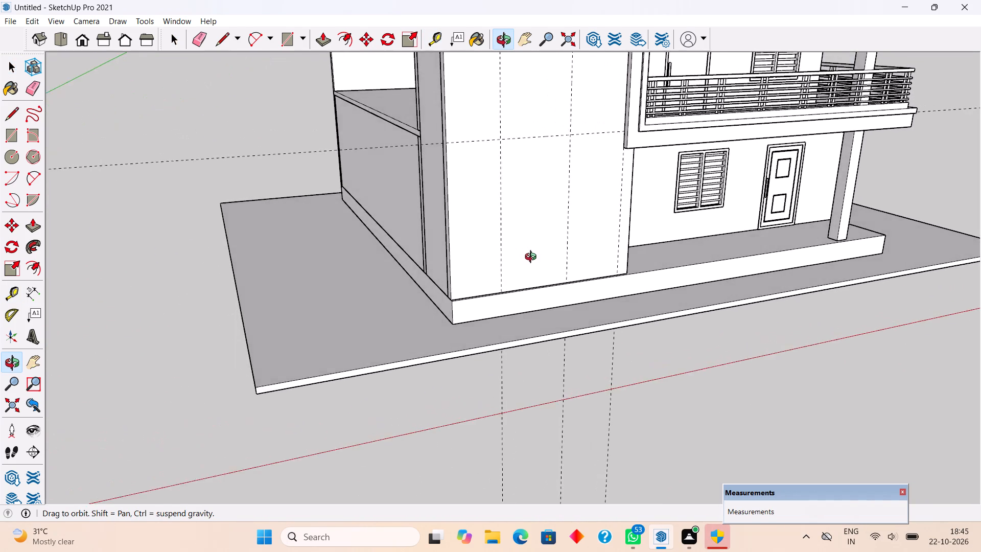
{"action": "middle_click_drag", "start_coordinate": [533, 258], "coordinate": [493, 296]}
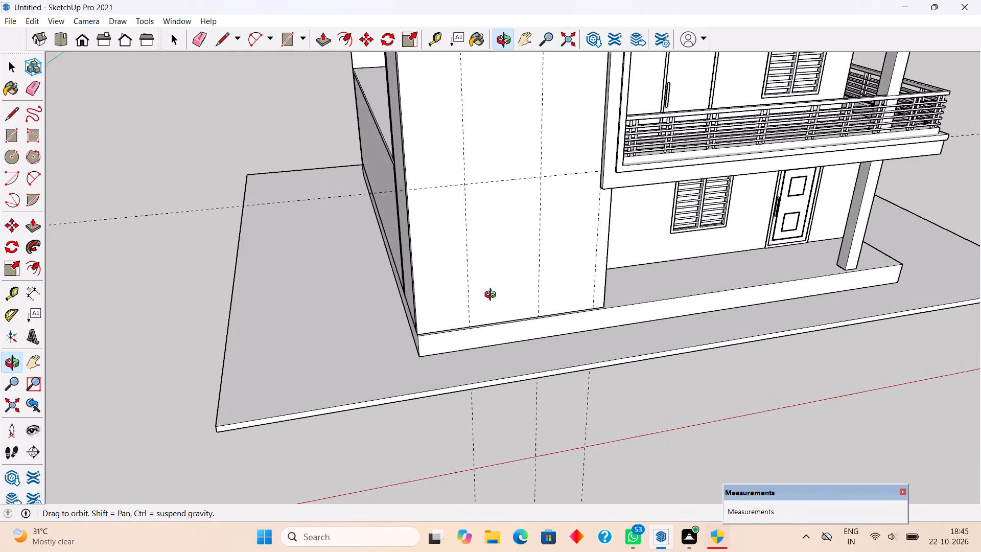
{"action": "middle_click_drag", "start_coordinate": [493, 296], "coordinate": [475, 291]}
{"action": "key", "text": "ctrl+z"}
Place a horizontal guide on the tall wall's face 13' above its bottom edge.
{"action": "middle_click_drag", "start_coordinate": [506, 380], "coordinate": [505, 420]}
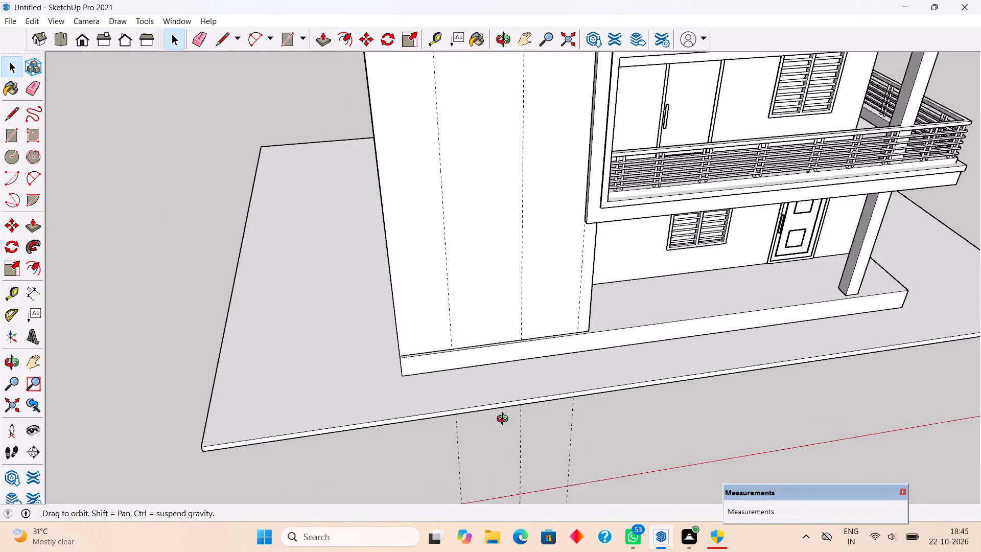
{"action": "middle_click_drag", "start_coordinate": [505, 420], "coordinate": [505, 421]}
{"action": "scroll", "coordinate": [493, 321], "scroll_direction": "up", "scroll_amount": 6}
{"action": "key", "text": "t"}
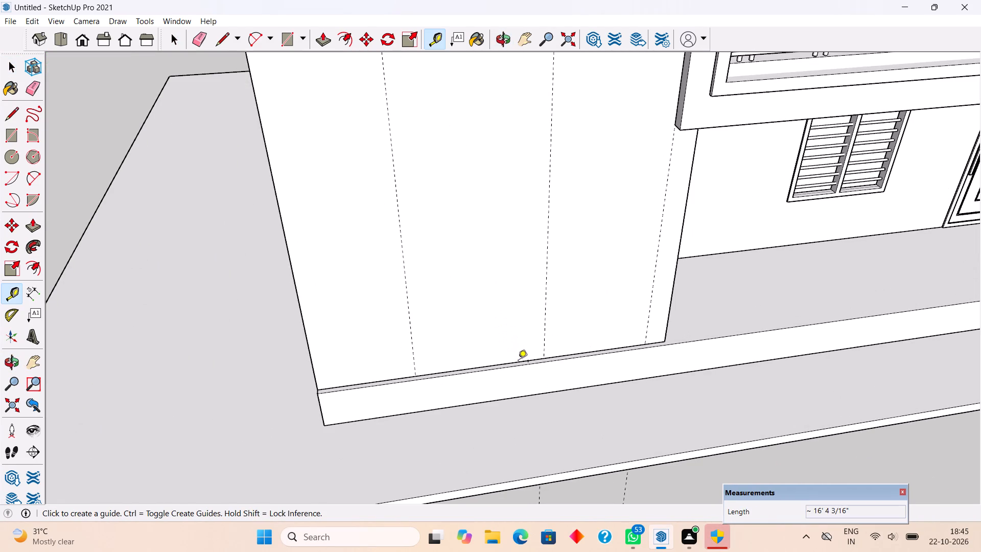
{"action": "scroll", "coordinate": [497, 361], "scroll_direction": "up", "scroll_amount": 5}
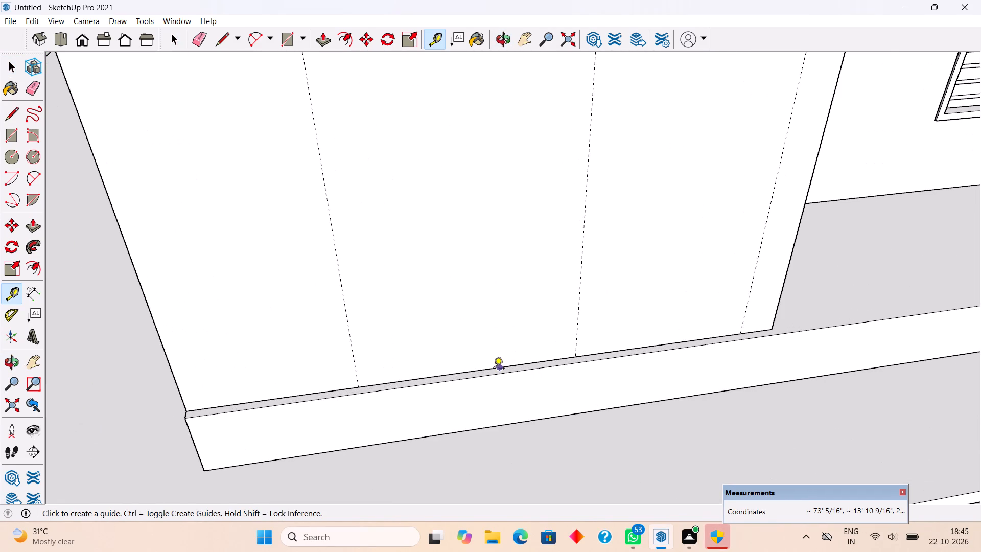
{"action": "left_click", "coordinate": [494, 369]}
{"action": "type", "text": "13'"}
{"action": "key", "text": "Return"}
{"action": "key", "text": "space"}
Place a second horizontal guide along the tall wall's top edge, 22' above the first horizontal guide.
{"action": "scroll", "coordinate": [497, 225], "scroll_direction": "down", "scroll_amount": 6}
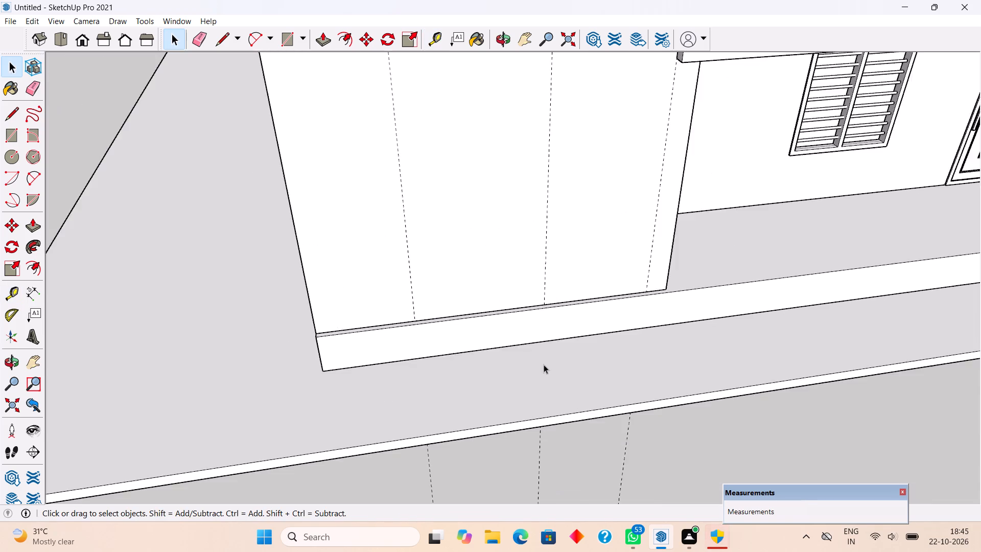
{"action": "scroll", "coordinate": [544, 364], "scroll_direction": "down", "scroll_amount": 12}
{"action": "middle_click_drag", "start_coordinate": [590, 356], "coordinate": [553, 233]}
{"action": "scroll", "coordinate": [553, 233], "scroll_direction": "down", "scroll_amount": 3}
{"action": "scroll", "coordinate": [543, 280], "scroll_direction": "down", "scroll_amount": 2}
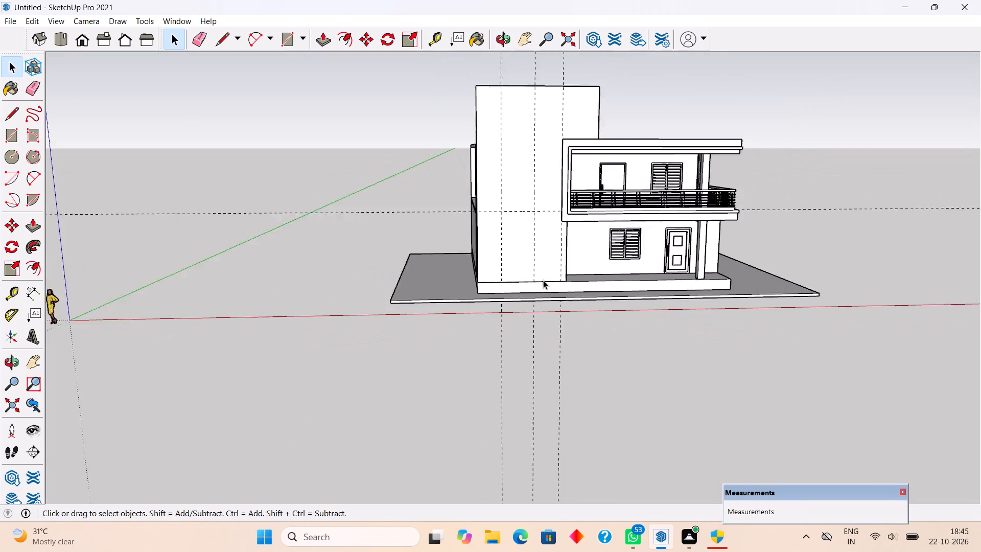
{"action": "scroll", "coordinate": [543, 280], "scroll_direction": "down", "scroll_amount": 3}
{"action": "scroll", "coordinate": [543, 160], "scroll_direction": "up", "scroll_amount": 8}
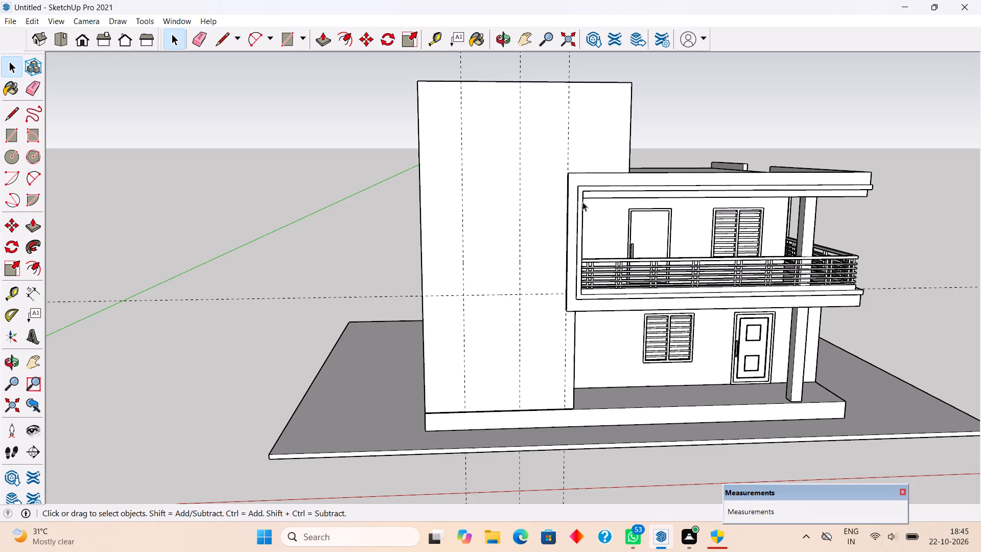
{"action": "middle_click_drag", "start_coordinate": [507, 208], "coordinate": [535, 240]}
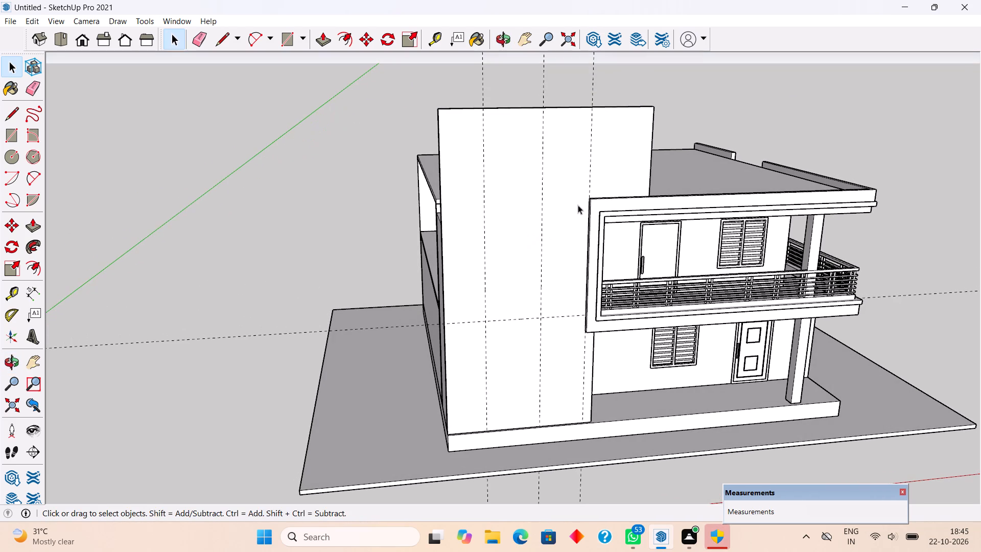
{"action": "key", "text": "t"}
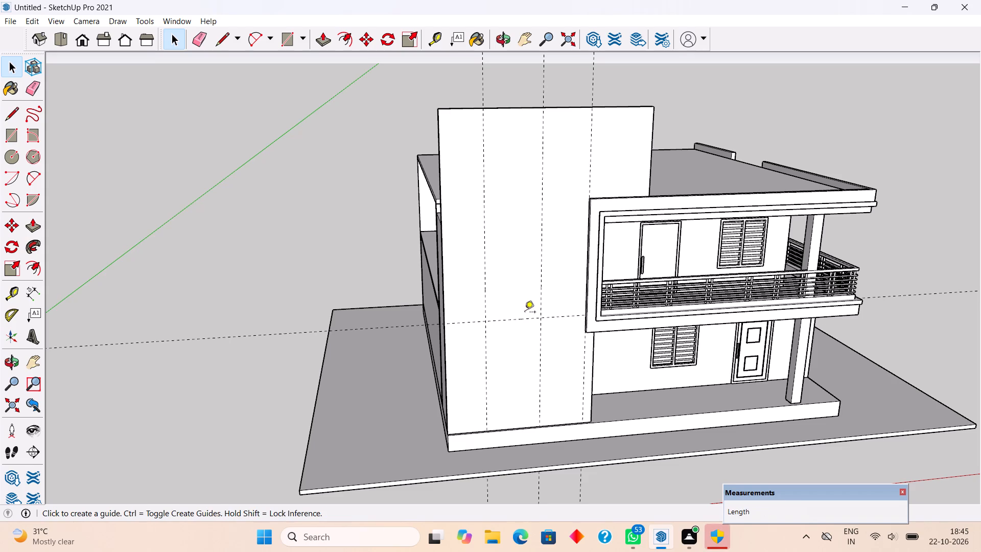
{"action": "left_click", "coordinate": [529, 318]}
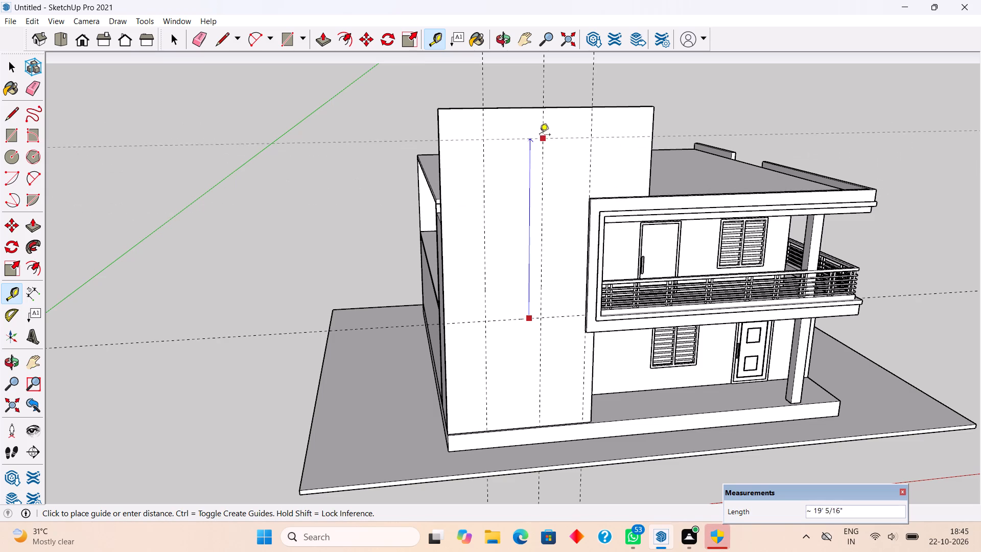
{"action": "scroll", "coordinate": [533, 104], "scroll_direction": "up", "scroll_amount": 2}
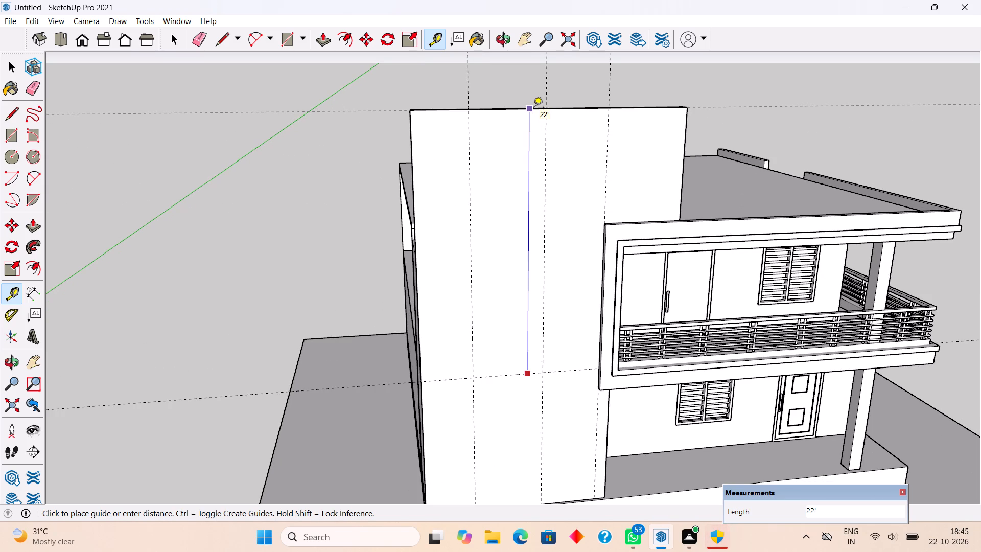
{"action": "left_click", "coordinate": [533, 109]}
{"action": "key", "text": "space"}
Open the tall wall for editing and draw a 6' by 22' rectangle between the two vertical guides farthest from the balcony, down from the top edge.
{"action": "triple_click", "coordinate": [532, 188]}
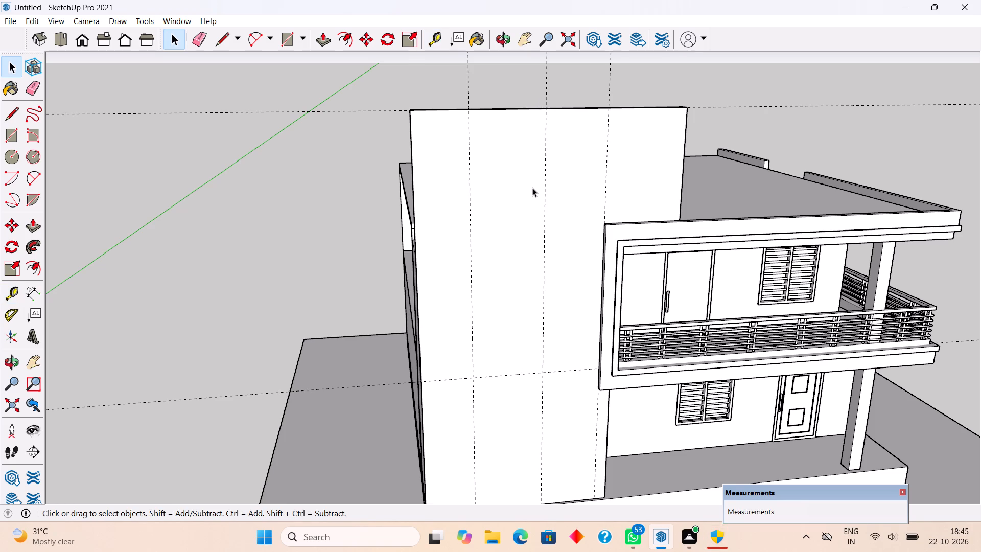
{"action": "key", "text": "r"}
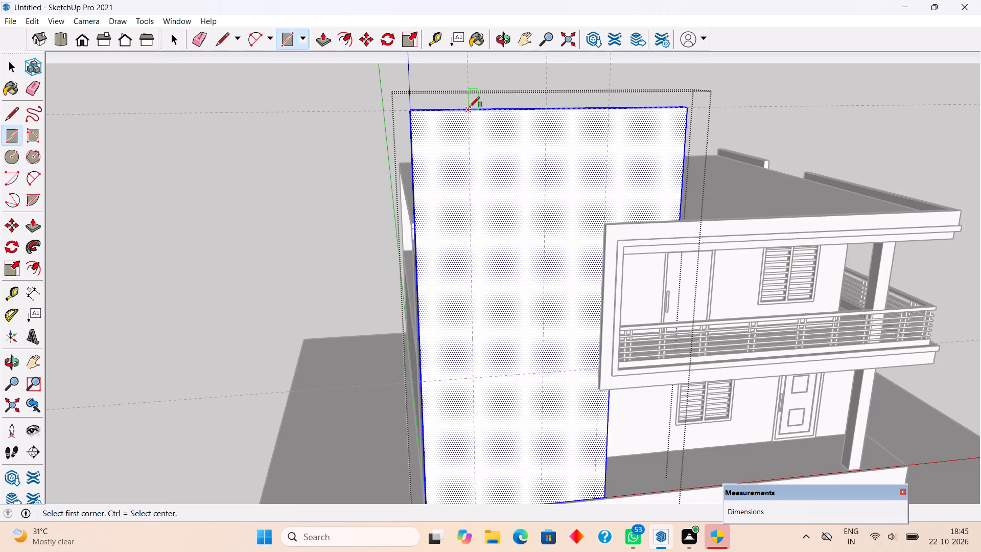
{"action": "left_click", "coordinate": [470, 107]}
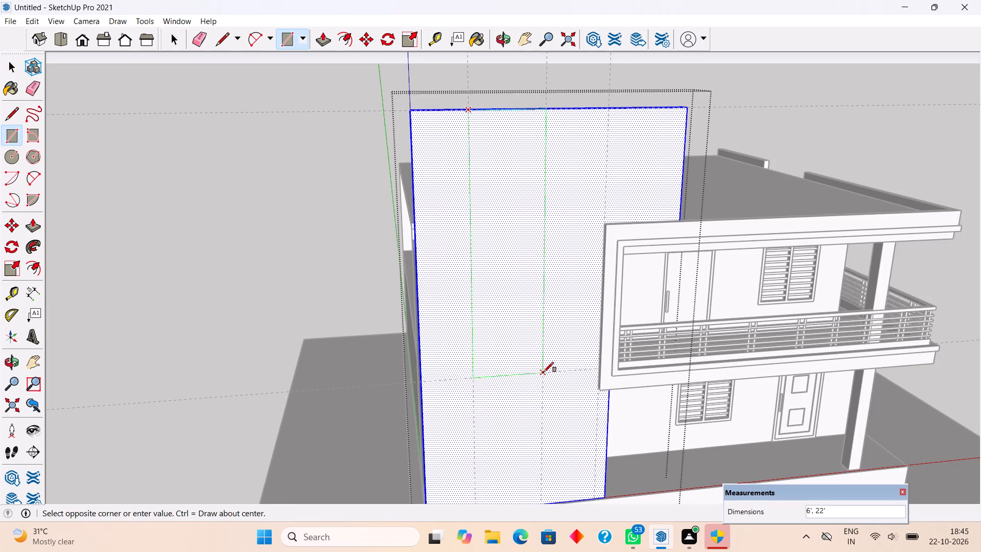
{"action": "left_click", "coordinate": [544, 372]}
Push the rectangle 9" through the wall's thickness to cut the stair opening, and leave the wall's editing mode.
{"action": "key", "text": "p"}
{"action": "left_click_drag", "start_coordinate": [523, 356], "coordinate": [510, 288]}
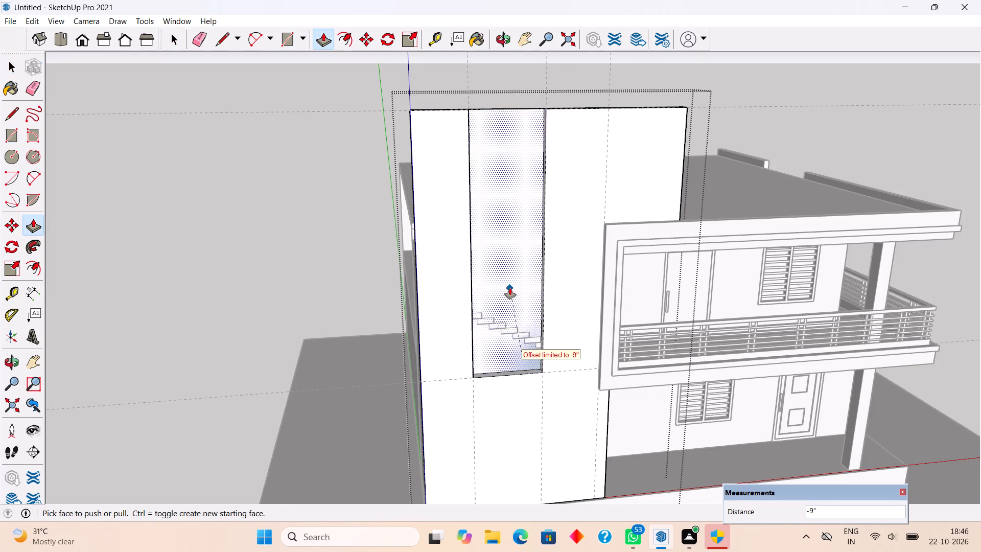
{"action": "key", "text": "space"}
{"action": "left_click", "coordinate": [295, 269]}
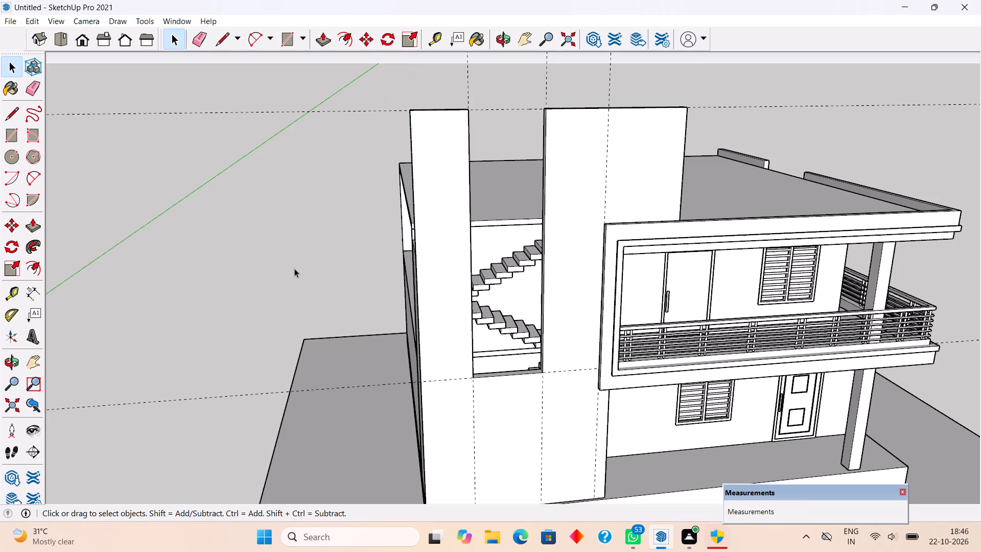
{"action": "scroll", "coordinate": [586, 151], "scroll_direction": "up", "scroll_amount": 2}
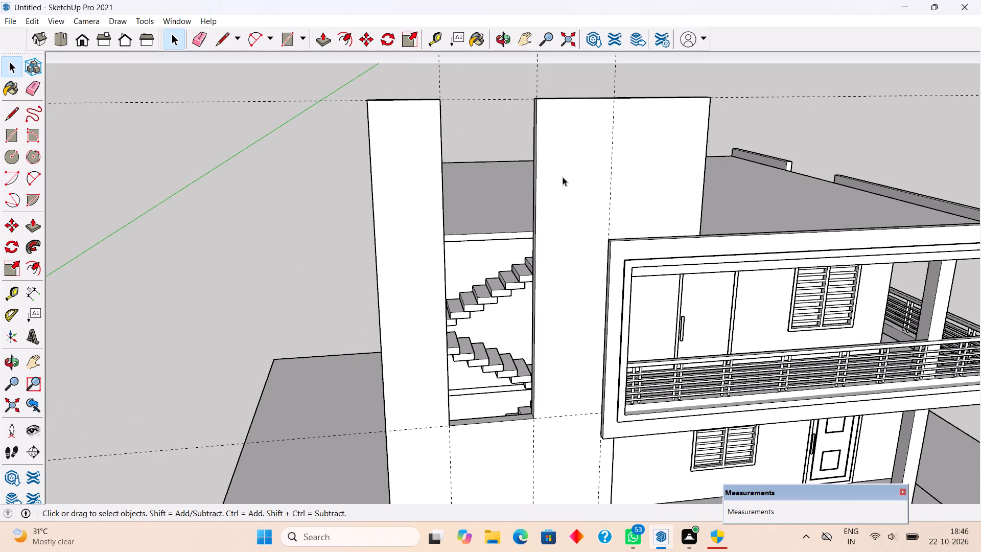
Draw a 6' by 22' rectangle filling the stair opening and offset its edges 3" inward for a window frame.
{"action": "key", "text": "r"}
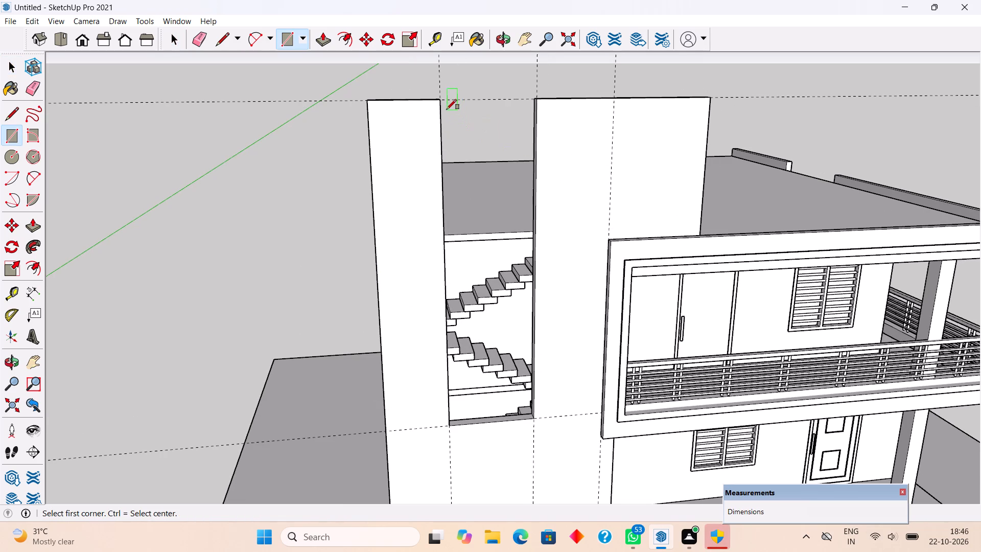
{"action": "left_click", "coordinate": [440, 101]}
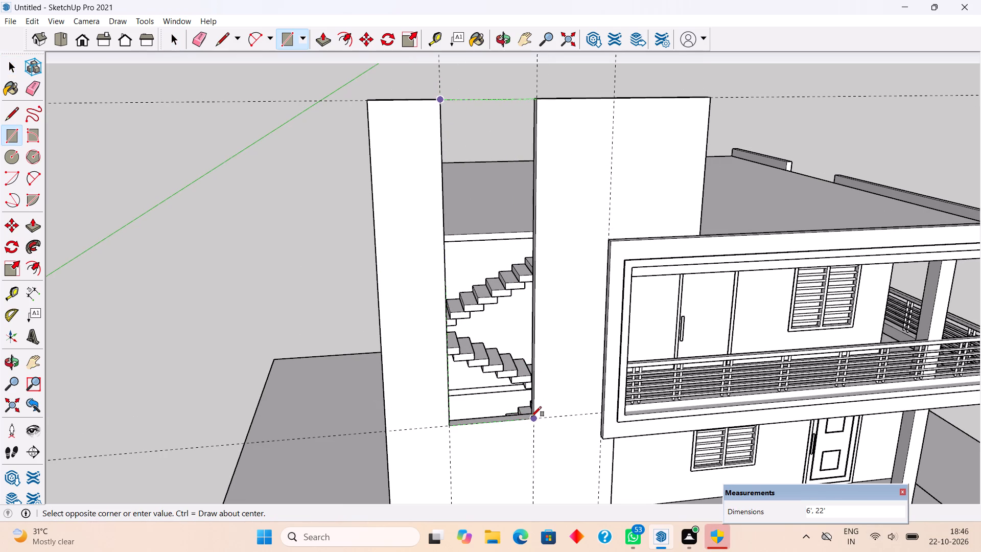
{"action": "left_click", "coordinate": [531, 417]}
{"action": "key", "text": "f"}
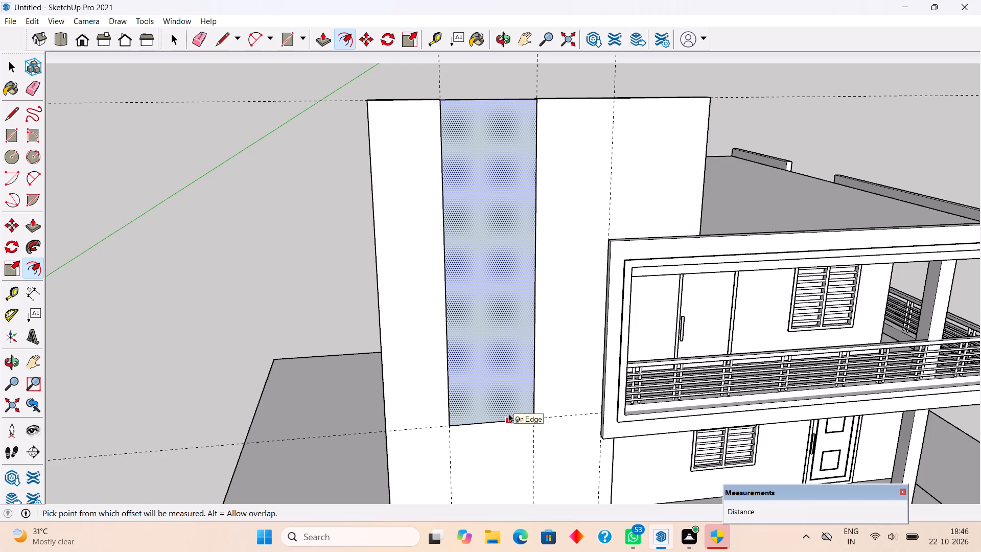
{"action": "left_click", "coordinate": [508, 413]}
{"action": "type", "text": "3\""}
{"action": "key", "text": "Return"}
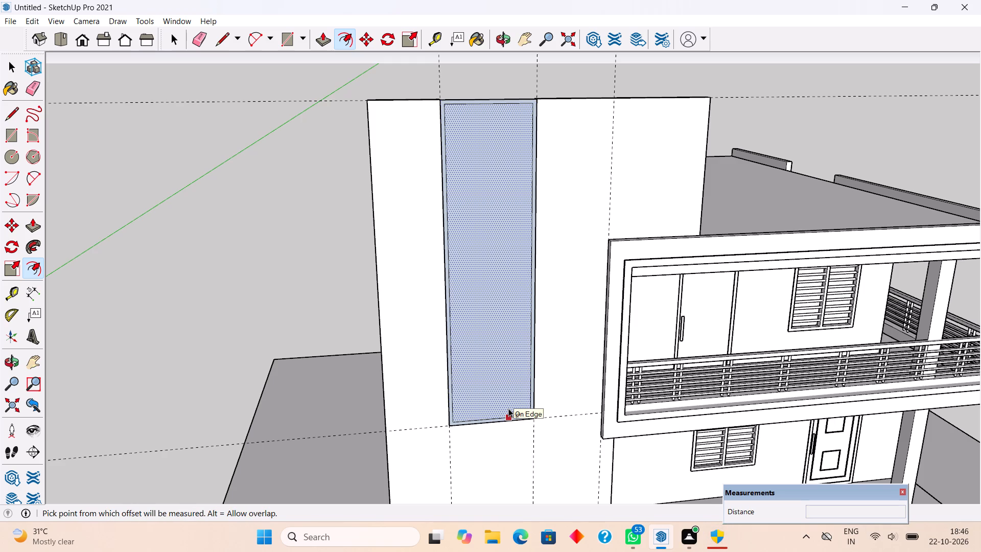
Place a vertical guide down the centre of the framed panel, from its inner side edge to the bottom edge's midpoint.
{"action": "key", "text": "t"}
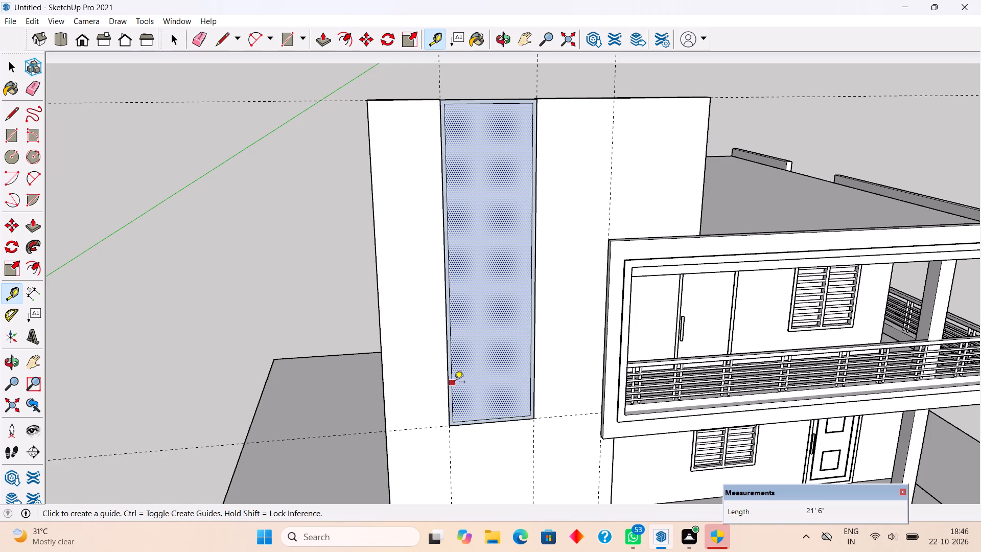
{"action": "left_click", "coordinate": [454, 383]}
{"action": "scroll", "coordinate": [493, 416], "scroll_direction": "up", "scroll_amount": 11}
{"action": "left_click", "coordinate": [489, 425]}
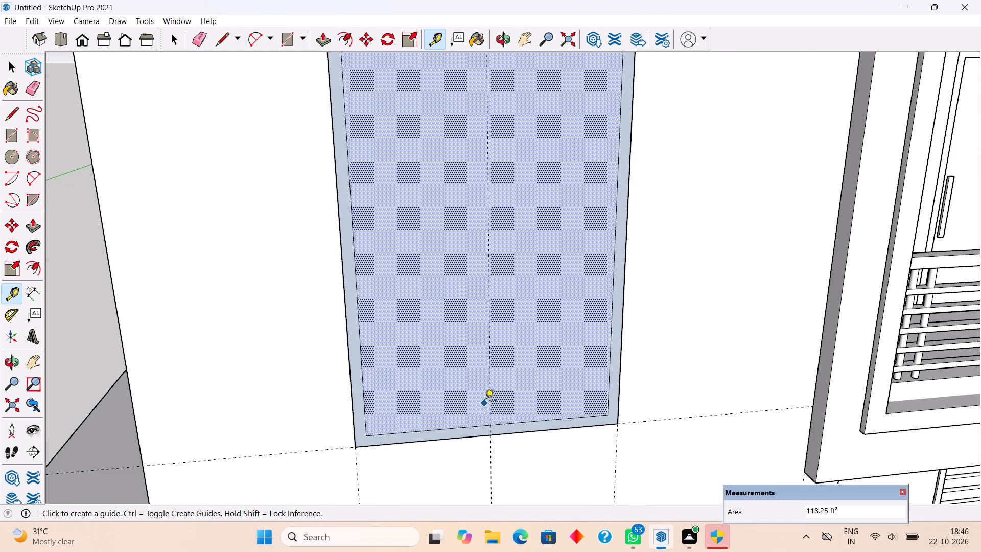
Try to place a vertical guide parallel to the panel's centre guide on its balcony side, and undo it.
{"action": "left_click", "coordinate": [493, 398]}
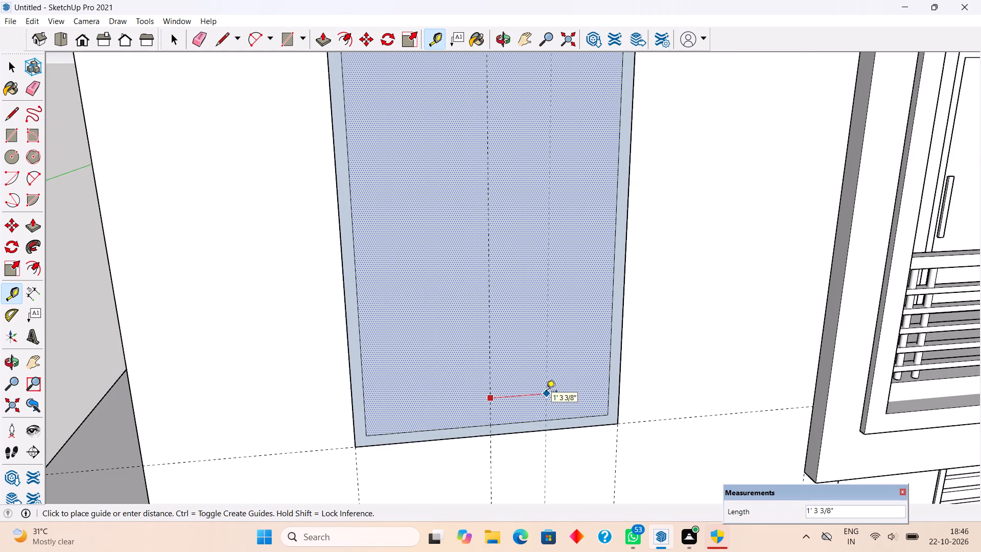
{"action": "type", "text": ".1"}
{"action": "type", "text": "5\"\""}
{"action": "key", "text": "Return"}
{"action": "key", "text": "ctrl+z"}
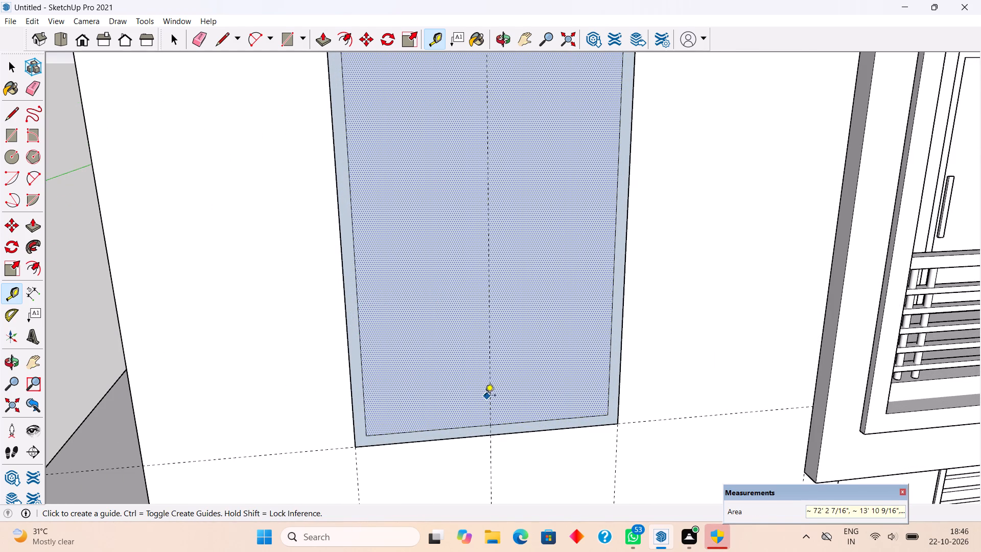
Place two vertical guides on the panel, one 1.5" to each side of the centre guide.
{"action": "left_click", "coordinate": [493, 404]}
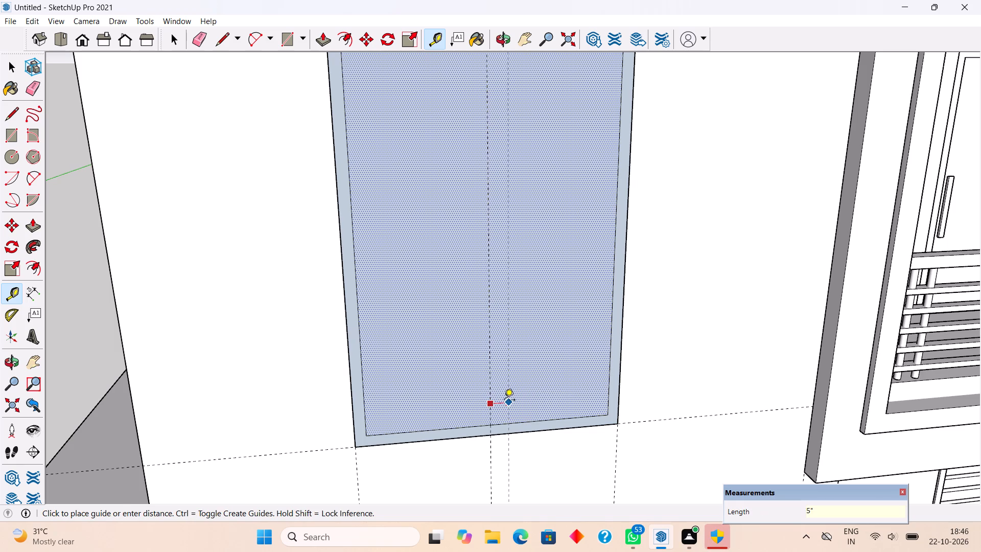
{"action": "type", "text": "1."}
{"action": "key", "text": "5"}
{"action": "key", "text": "shift+quotedbl"}
{"action": "key", "text": "Return"}
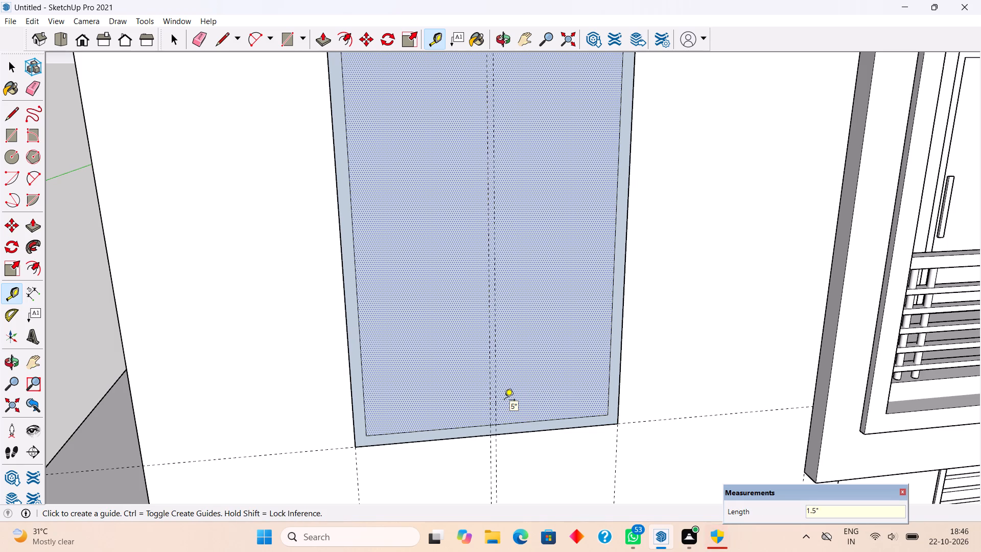
{"action": "scroll", "coordinate": [502, 397], "scroll_direction": "up", "scroll_amount": 4}
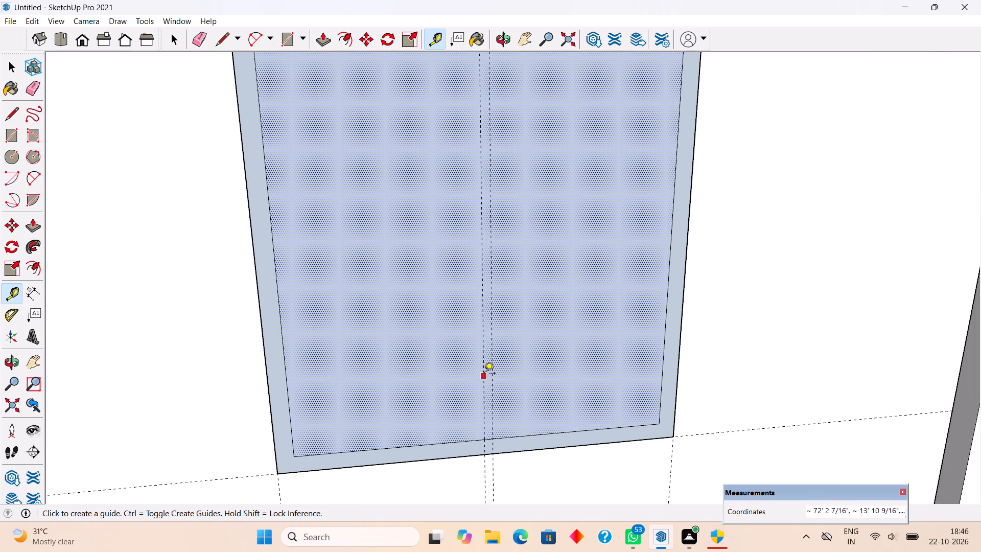
{"action": "left_click", "coordinate": [484, 374]}
{"action": "type", "text": "1.5"}
{"action": "key", "text": "shift+quotedbl"}
{"action": "key", "text": "Return"}
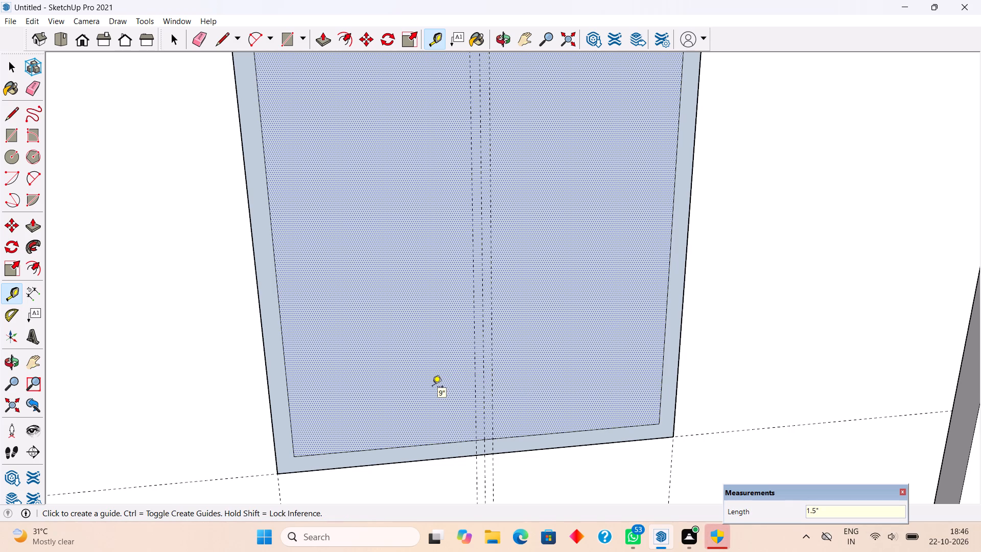
Draw two 21' 6" vertical lines along the outer pair of centre guides, between the inner frame's bottom and top edges, forming the mullion.
{"action": "key", "text": "l"}
{"action": "left_click", "coordinate": [476, 438]}
{"action": "scroll", "coordinate": [475, 437], "scroll_direction": "down", "scroll_amount": 7}
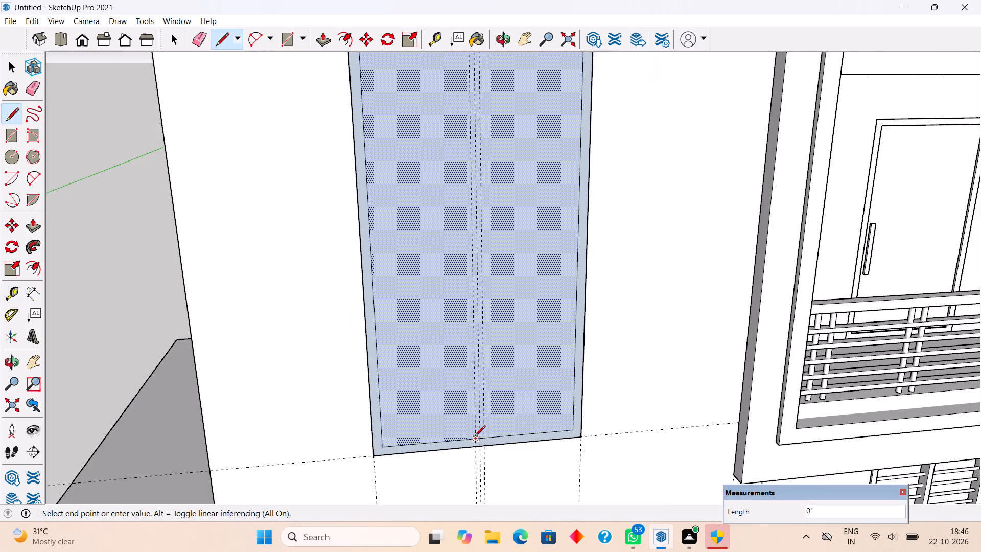
{"action": "scroll", "coordinate": [475, 437], "scroll_direction": "down", "scroll_amount": 10}
{"action": "scroll", "coordinate": [469, 167], "scroll_direction": "up", "scroll_amount": 11}
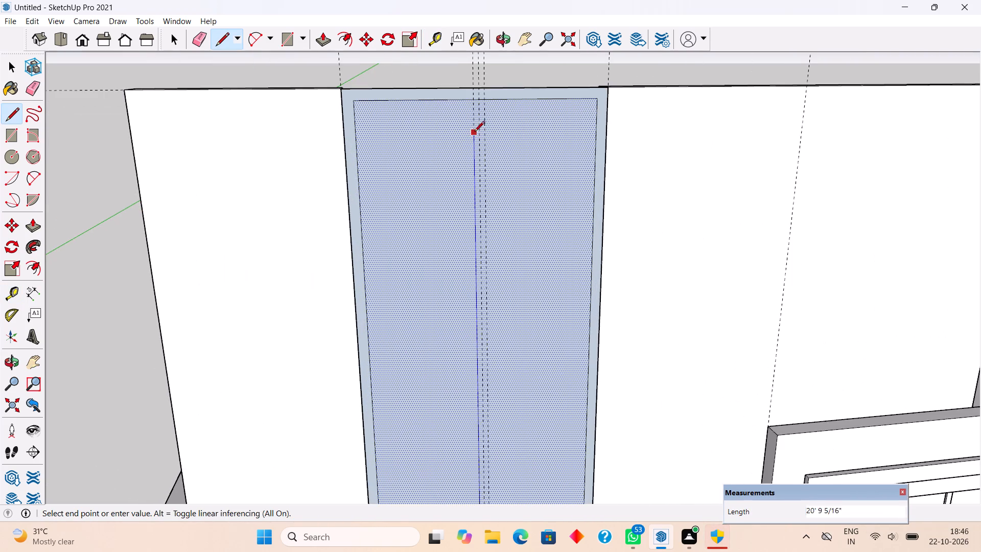
{"action": "scroll", "coordinate": [475, 132], "scroll_direction": "up", "scroll_amount": 2}
{"action": "left_click", "coordinate": [474, 94]}
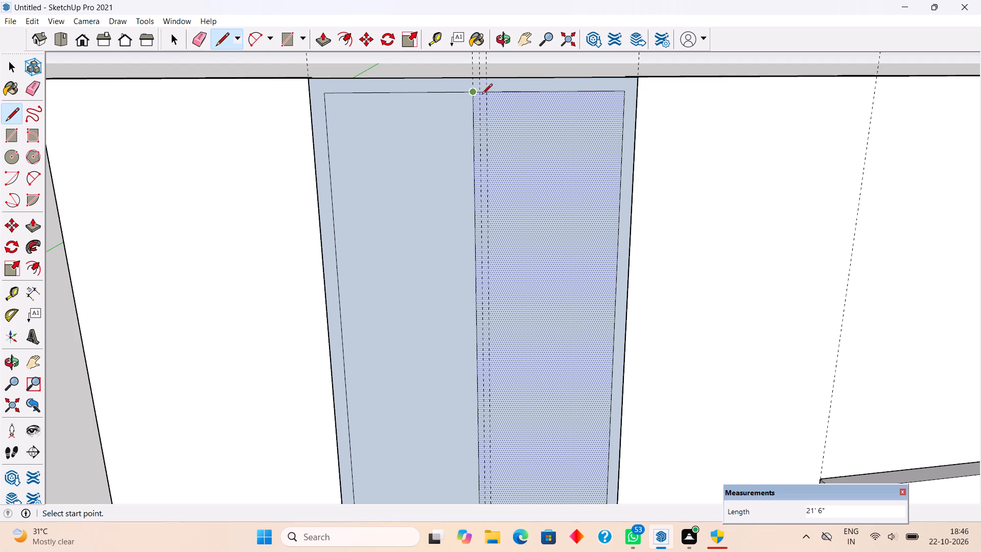
{"action": "left_click", "coordinate": [486, 95]}
{"action": "scroll", "coordinate": [502, 210], "scroll_direction": "down", "scroll_amount": 7}
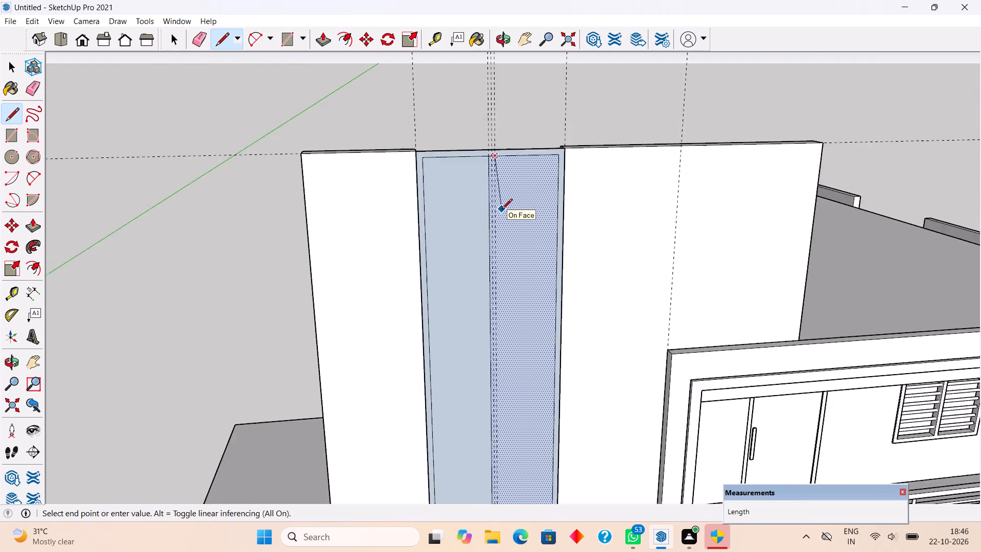
{"action": "scroll", "coordinate": [502, 210], "scroll_direction": "down", "scroll_amount": 6}
{"action": "scroll", "coordinate": [511, 482], "scroll_direction": "up", "scroll_amount": 9}
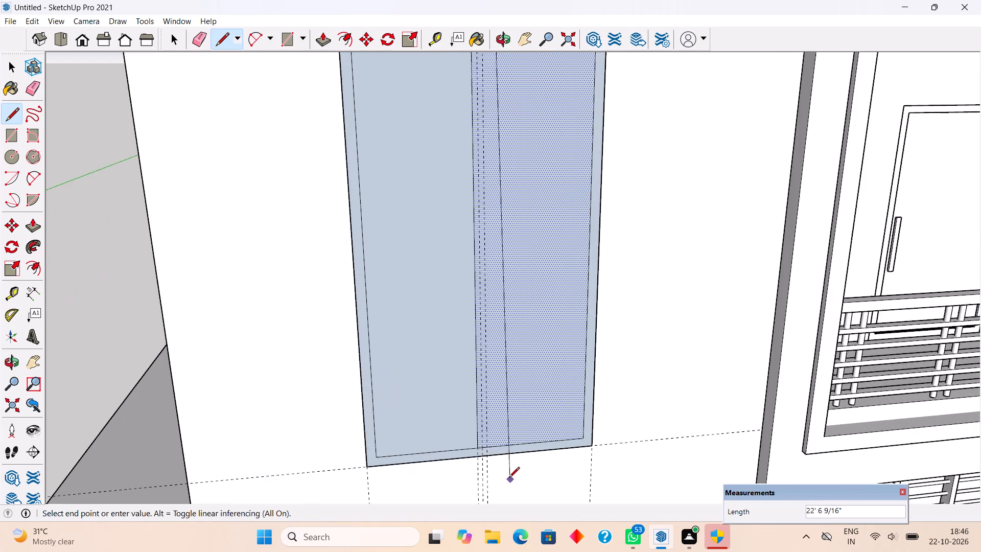
{"action": "scroll", "coordinate": [509, 478], "scroll_direction": "up", "scroll_amount": 7}
{"action": "left_click", "coordinate": [493, 447]}
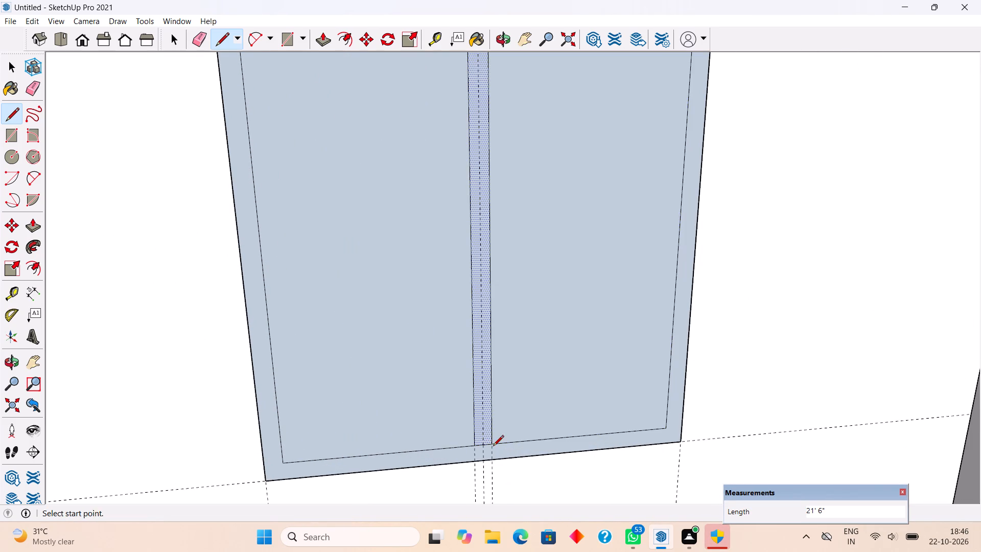
{"action": "key", "text": "space"}
Start a horizontal guide from the inner frame's top edge, checking the distance down to its inner bottom edge.
{"action": "scroll", "coordinate": [493, 447], "scroll_direction": "down", "scroll_amount": 17}
{"action": "scroll", "coordinate": [491, 457], "scroll_direction": "up", "scroll_amount": 1}
{"action": "scroll", "coordinate": [491, 457], "scroll_direction": "down", "scroll_amount": 1}
{"action": "middle_click_drag", "start_coordinate": [599, 444], "coordinate": [583, 403]}
{"action": "scroll", "coordinate": [583, 403], "scroll_direction": "down", "scroll_amount": 2}
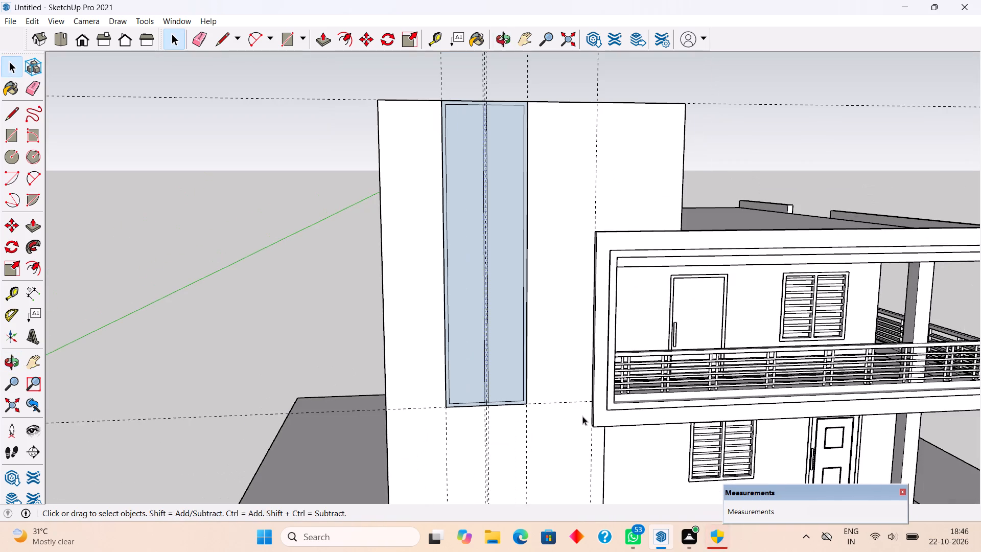
{"action": "middle_click_drag", "start_coordinate": [581, 376], "coordinate": [579, 368]}
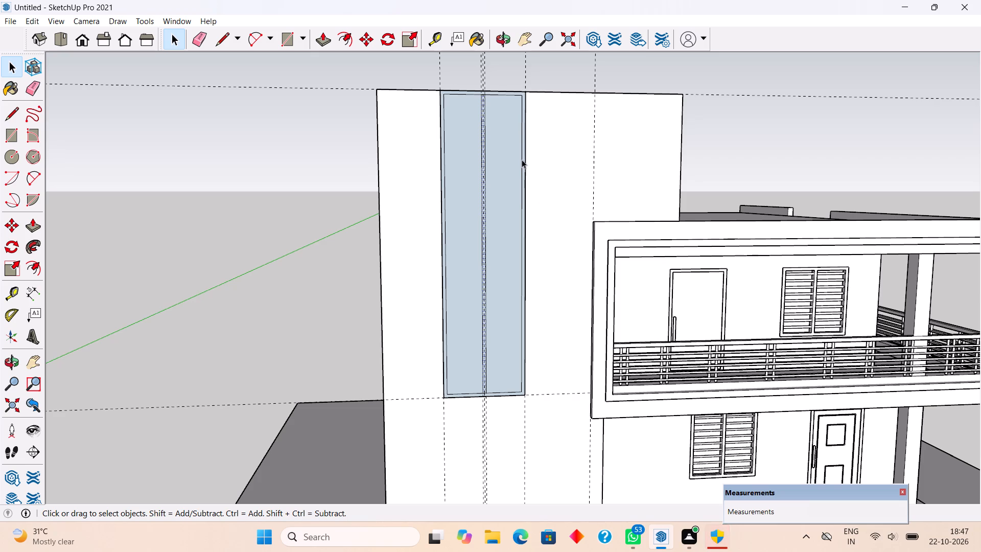
{"action": "key", "text": "t"}
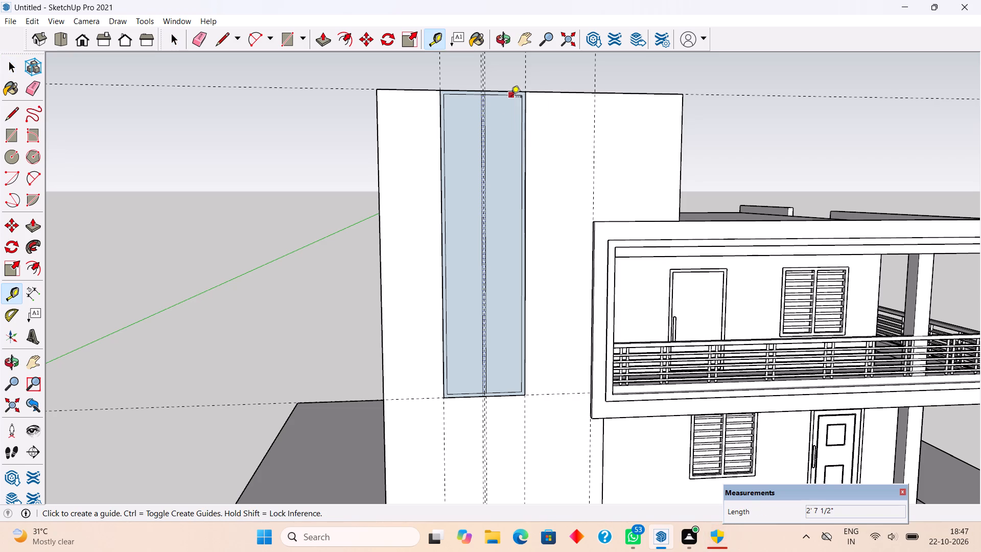
{"action": "left_click", "coordinate": [511, 98]}
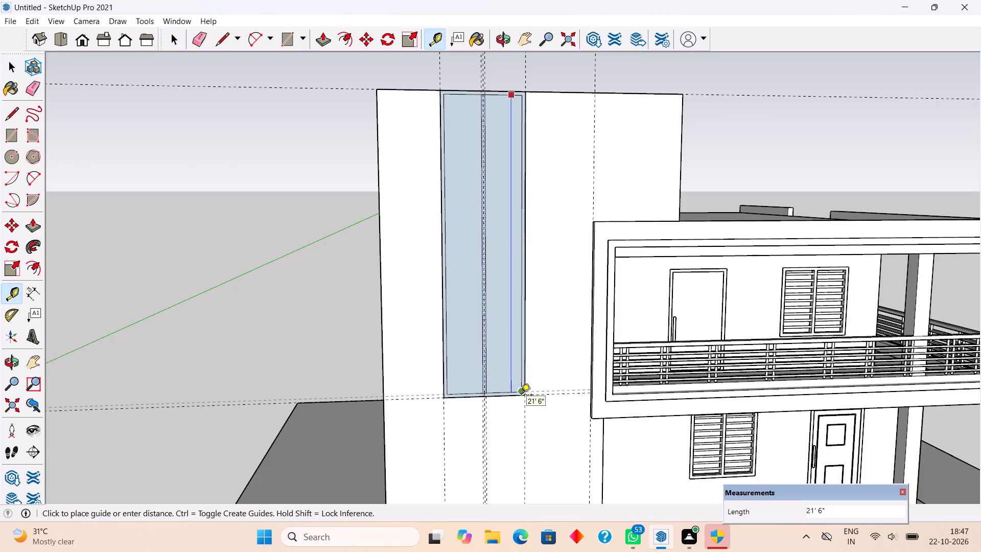
{"action": "scroll", "coordinate": [521, 396], "scroll_direction": "up", "scroll_amount": 2}
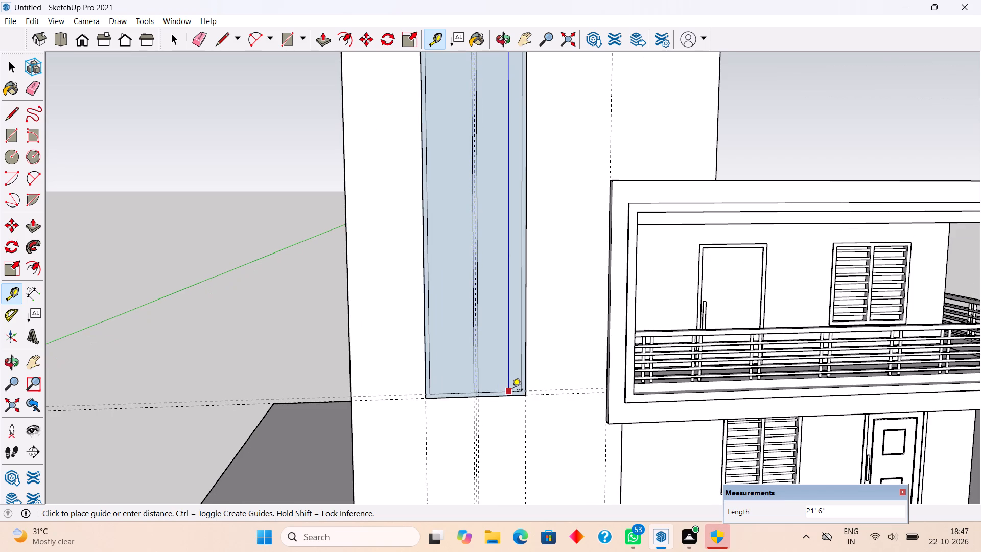
{"action": "scroll", "coordinate": [512, 390], "scroll_direction": "up", "scroll_amount": 5}
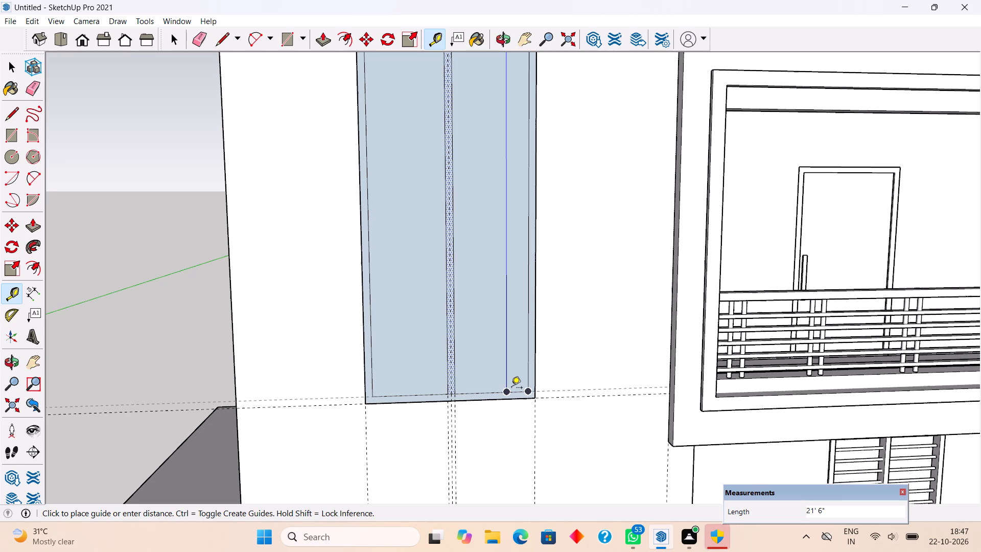
{"action": "scroll", "coordinate": [511, 388], "scroll_direction": "down", "scroll_amount": 9}
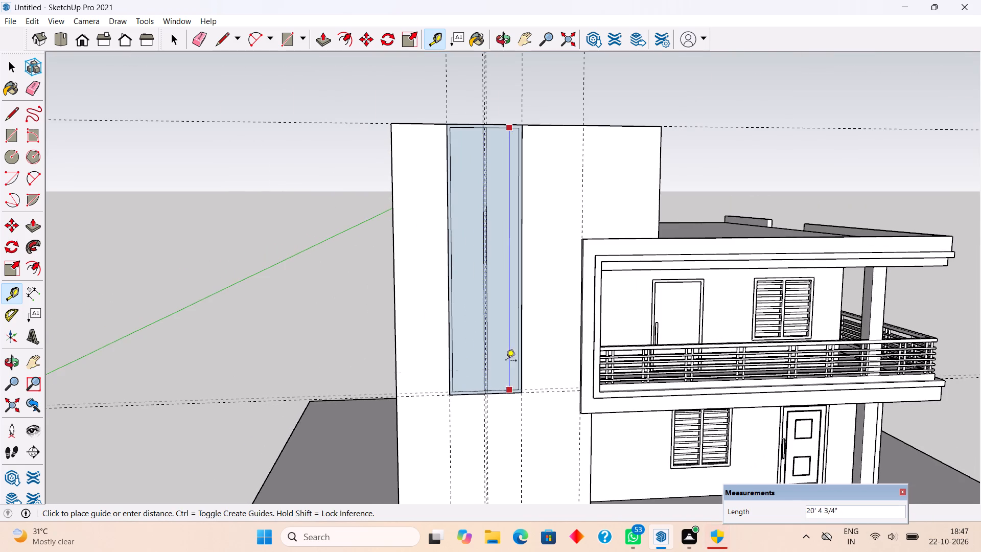
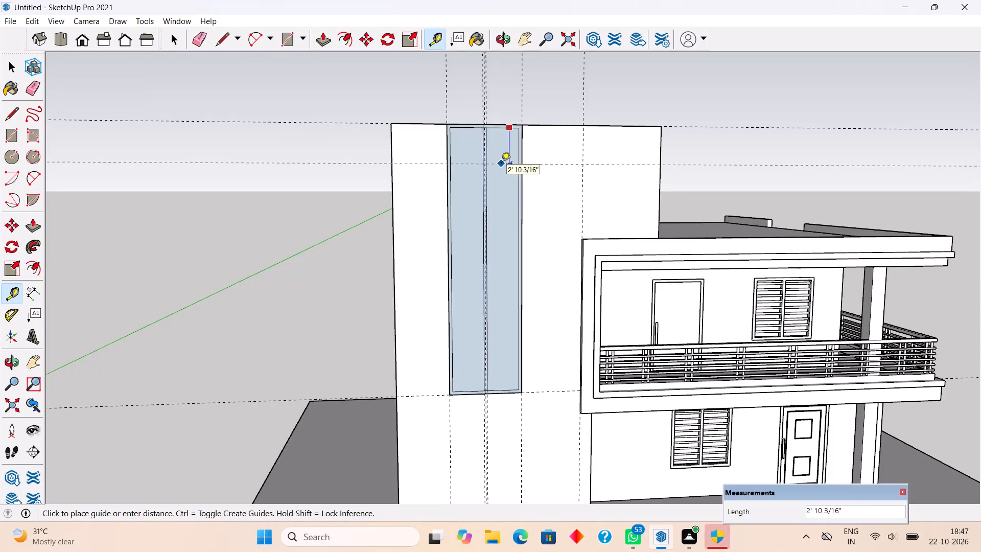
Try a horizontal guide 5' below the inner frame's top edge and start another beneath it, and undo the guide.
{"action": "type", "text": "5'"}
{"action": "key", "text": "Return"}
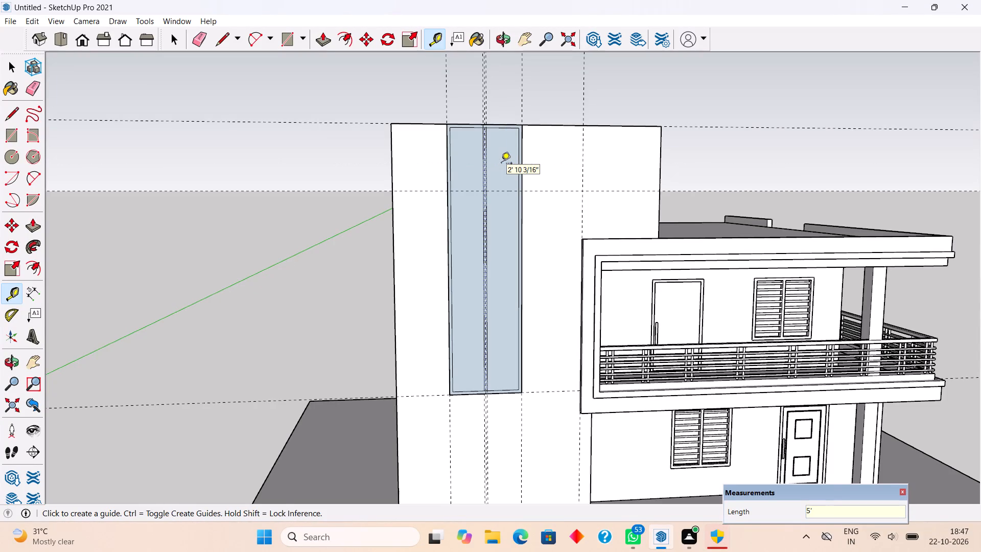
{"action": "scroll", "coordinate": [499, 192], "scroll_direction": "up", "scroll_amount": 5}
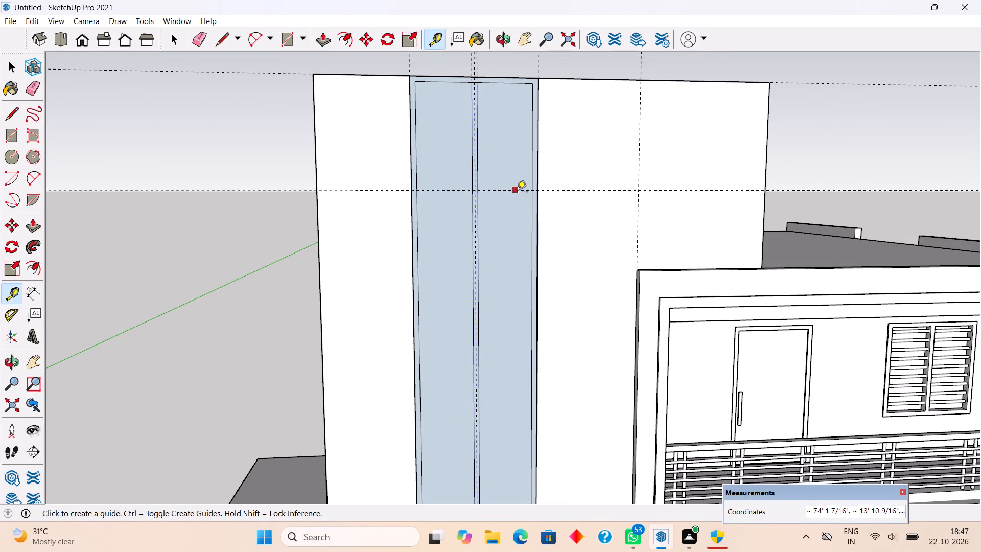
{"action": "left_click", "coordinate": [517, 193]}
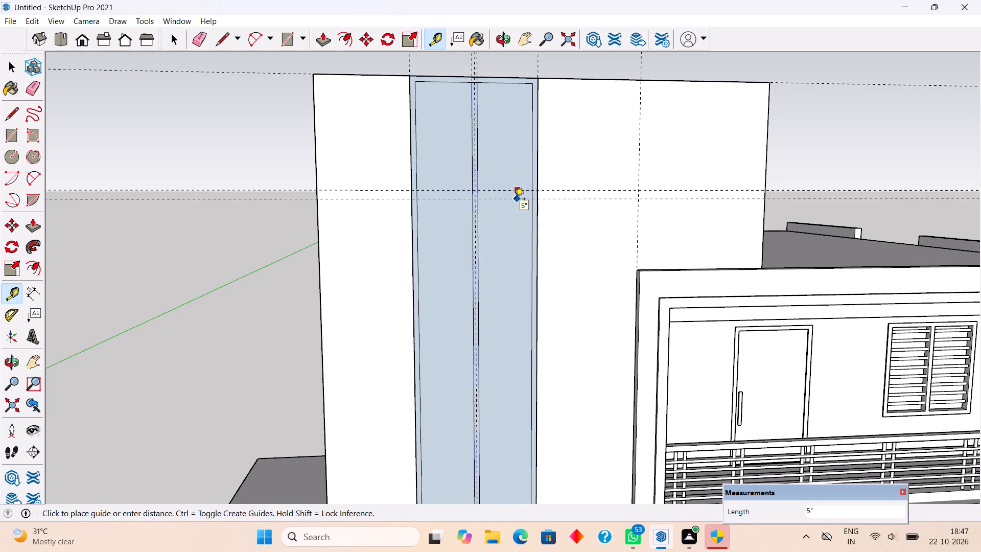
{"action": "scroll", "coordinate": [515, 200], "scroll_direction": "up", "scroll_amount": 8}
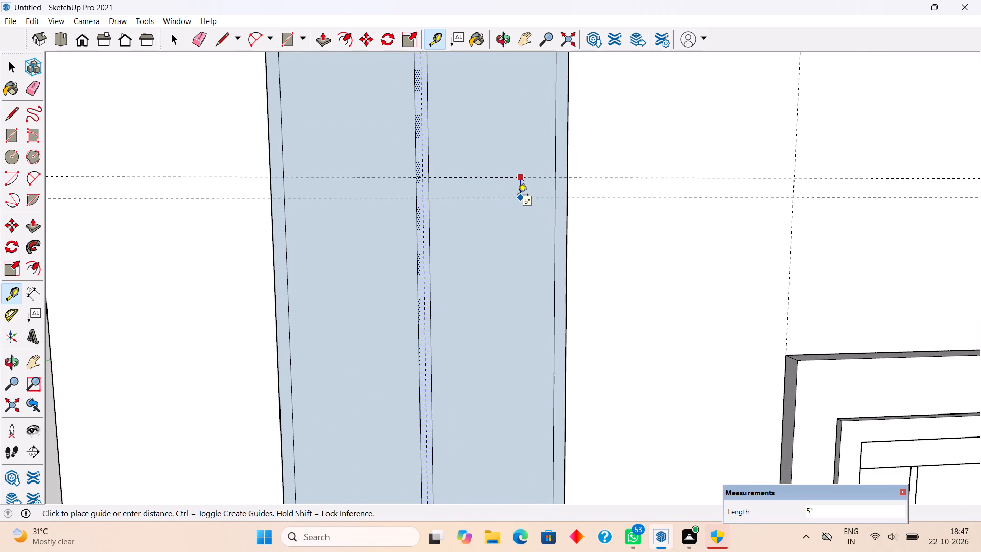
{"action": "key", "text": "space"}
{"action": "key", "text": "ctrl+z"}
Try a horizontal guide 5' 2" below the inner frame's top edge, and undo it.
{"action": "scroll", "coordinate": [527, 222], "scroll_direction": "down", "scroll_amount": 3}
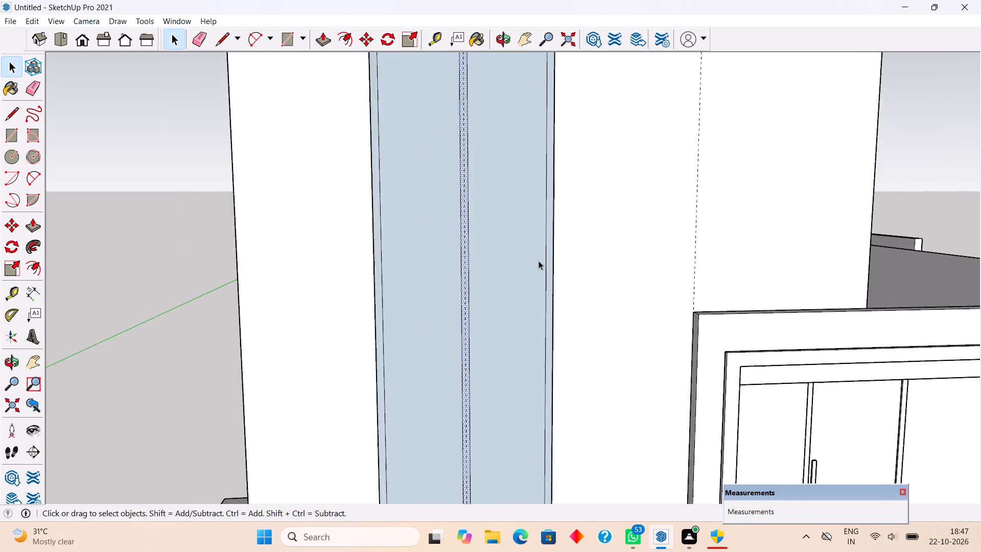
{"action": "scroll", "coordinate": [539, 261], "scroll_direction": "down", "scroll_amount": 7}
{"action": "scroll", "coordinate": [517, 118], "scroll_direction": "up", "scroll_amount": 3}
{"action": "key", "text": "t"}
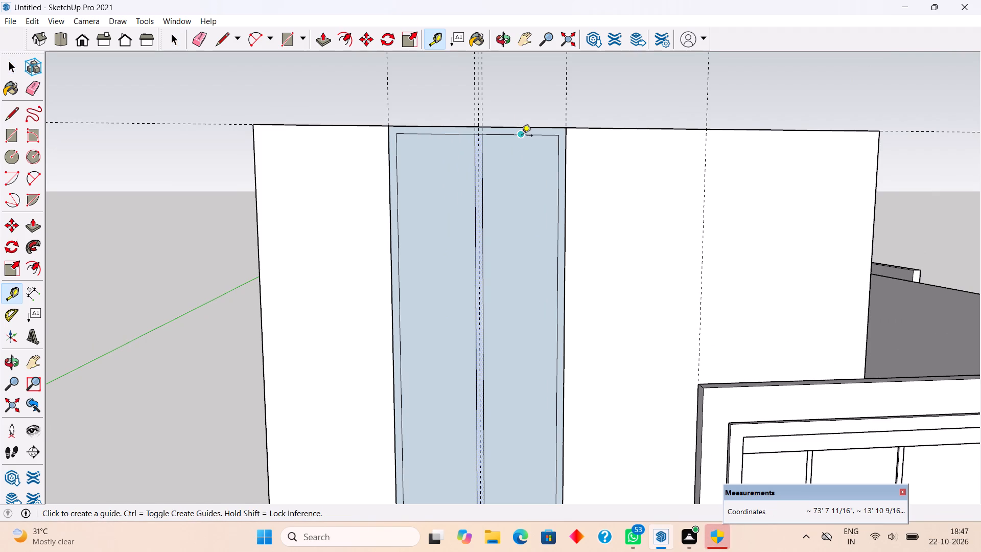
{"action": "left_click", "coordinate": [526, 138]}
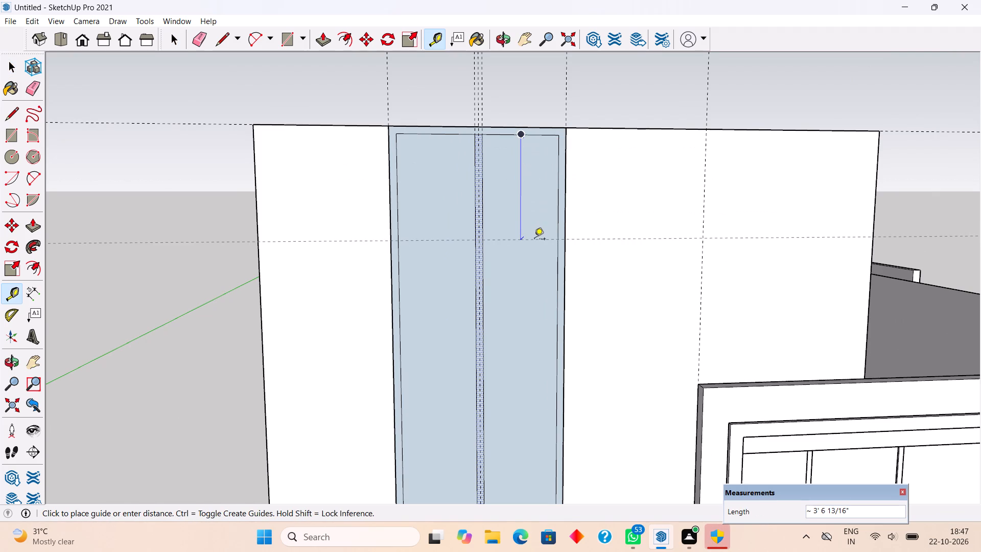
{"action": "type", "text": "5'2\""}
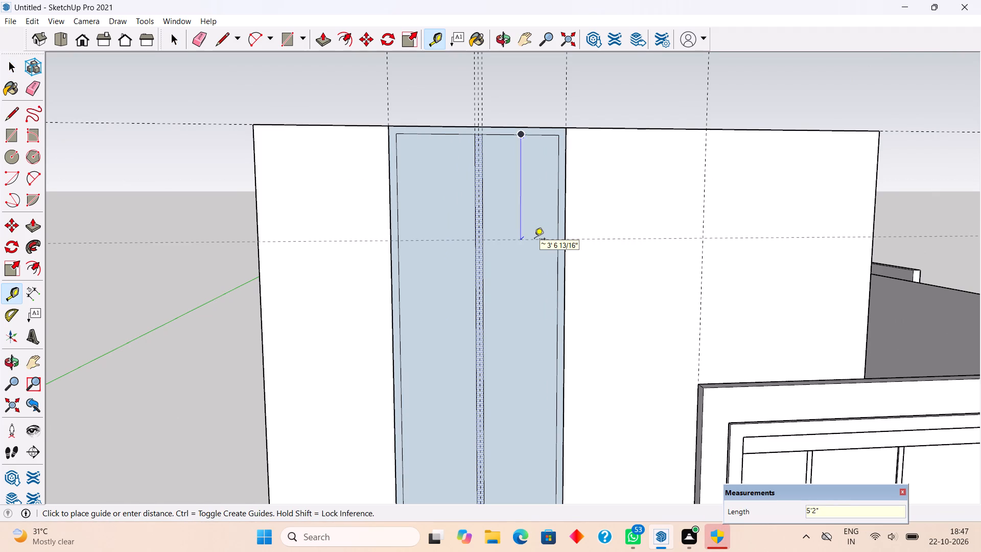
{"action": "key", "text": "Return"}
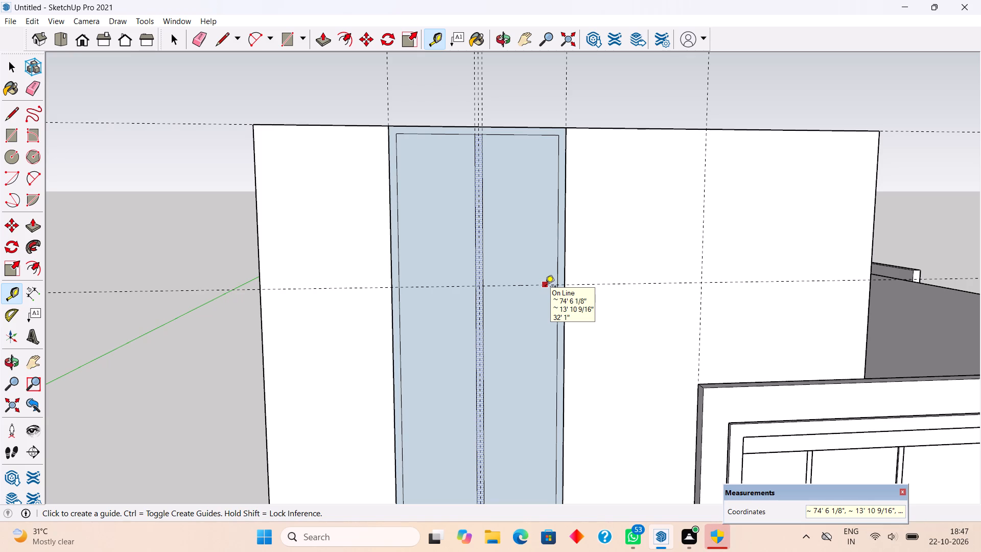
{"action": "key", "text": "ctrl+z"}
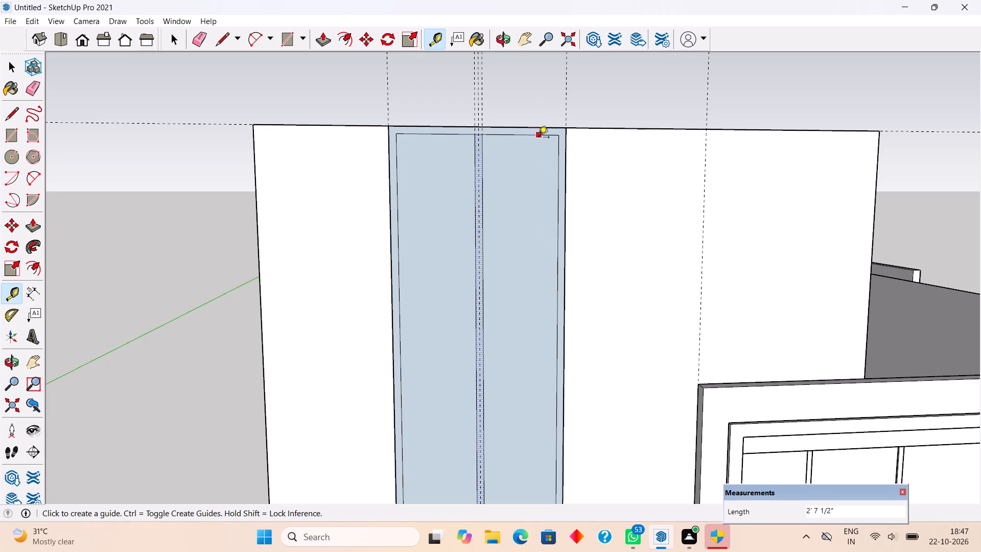
Place a horizontal guide 5' 1" below the inner frame's top edge and a second guide 3" below it.
{"action": "left_click", "coordinate": [539, 138]}
{"action": "type", "text": "5'1\""}
{"action": "key", "text": "Return"}
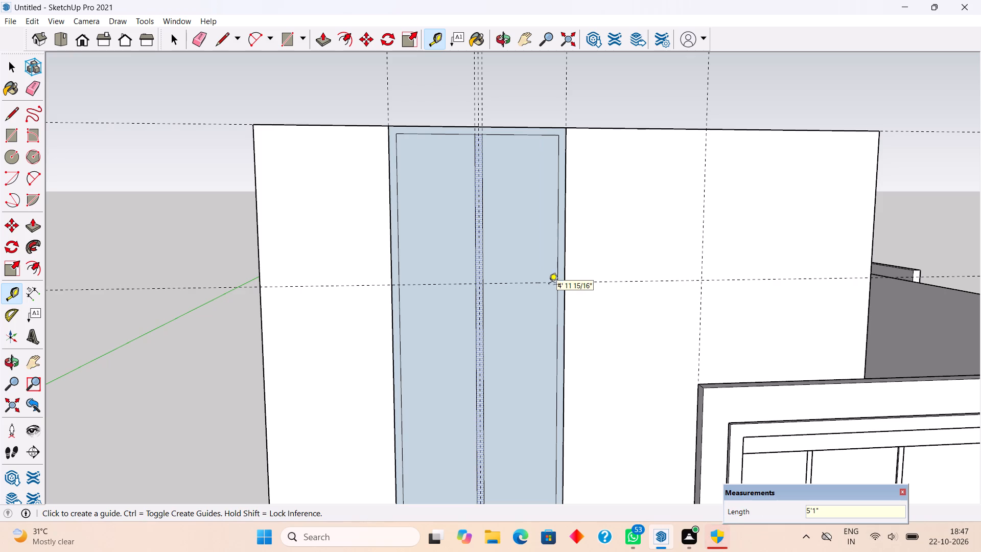
{"action": "left_click", "coordinate": [538, 286]}
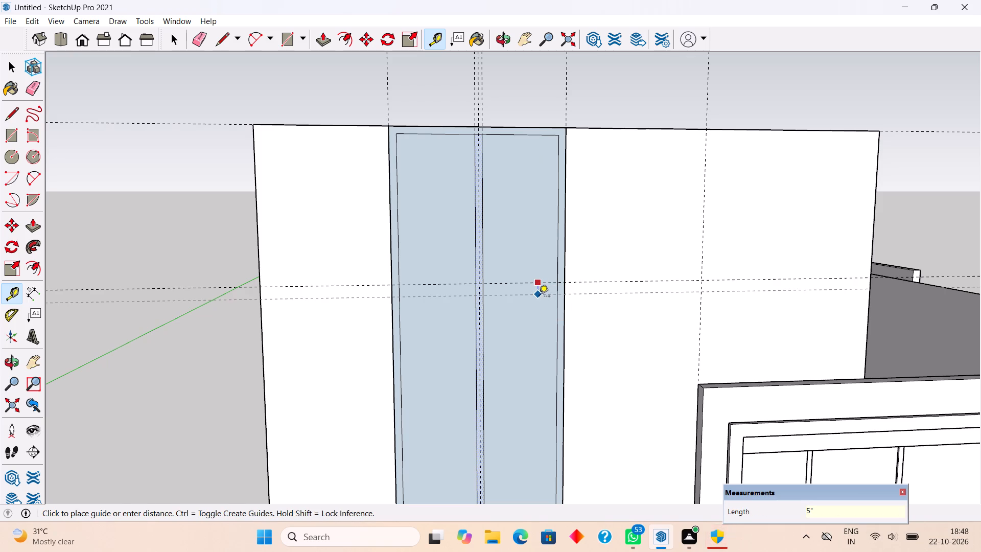
{"action": "key", "text": "3"}
{"action": "key", "text": "shift+quotedbl"}
{"action": "key", "text": "Return"}
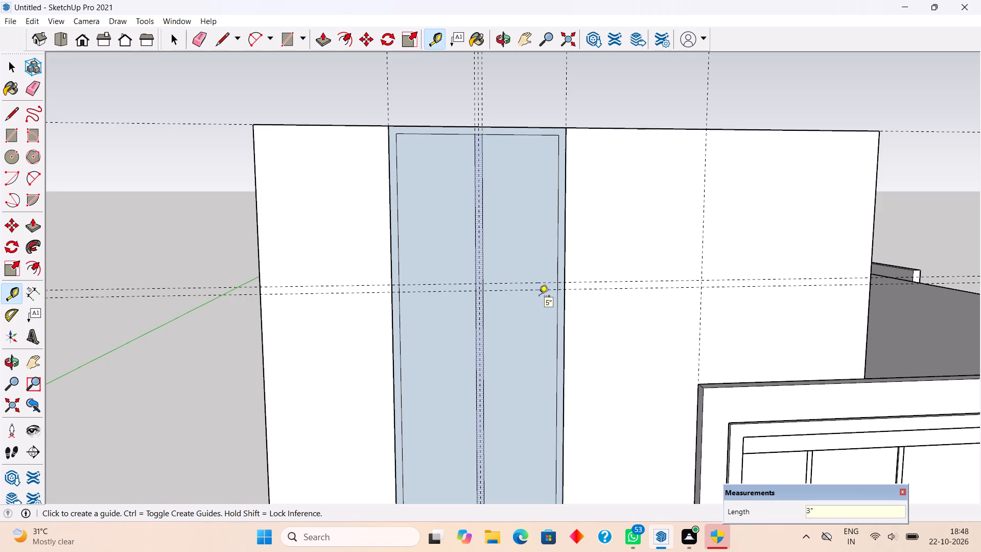
Copy the pair of horizontal guides down the window panel three times at 5' 4" spacing.
{"action": "scroll", "coordinate": [539, 297], "scroll_direction": "down", "scroll_amount": 5}
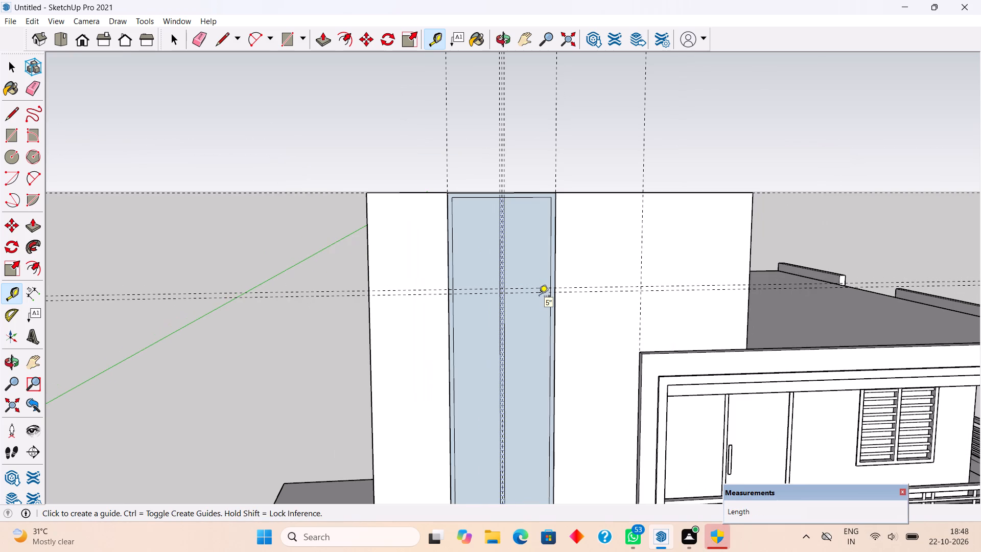
{"action": "key", "text": "space"}
{"action": "scroll", "coordinate": [539, 297], "scroll_direction": "up", "scroll_amount": 8}
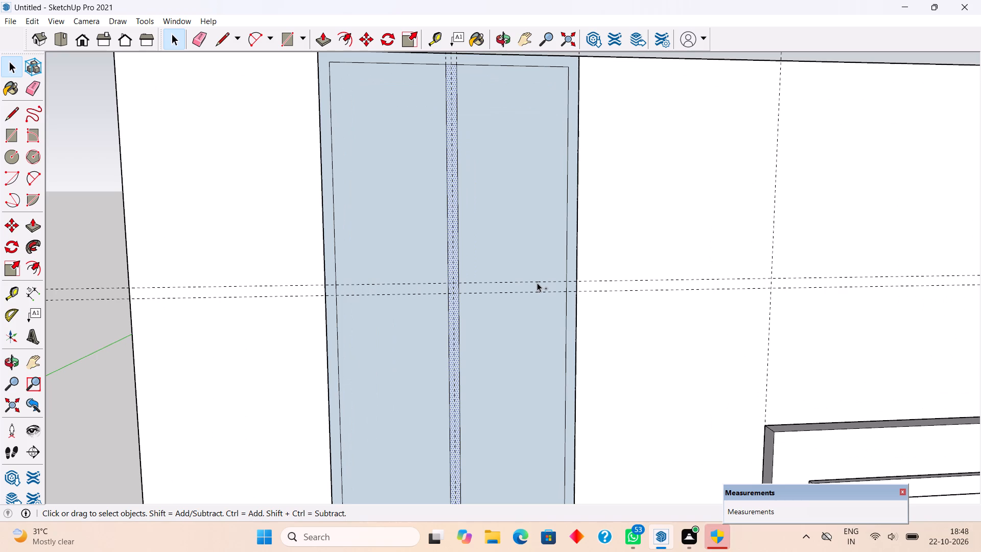
{"action": "left_click", "coordinate": [537, 280], "text": "ctrl"}
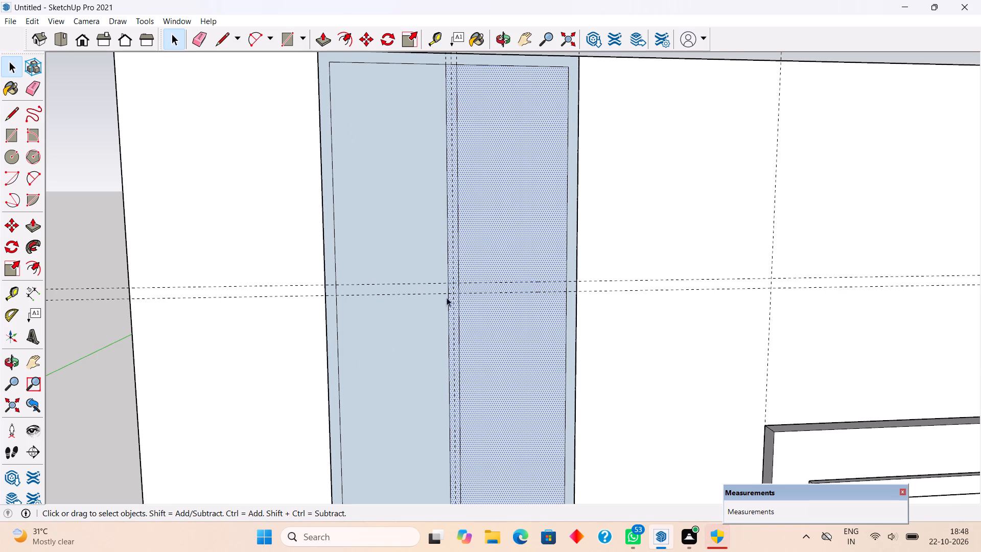
{"action": "left_click", "coordinate": [423, 295]}
{"action": "left_click", "coordinate": [426, 284], "text": "ctrl"}
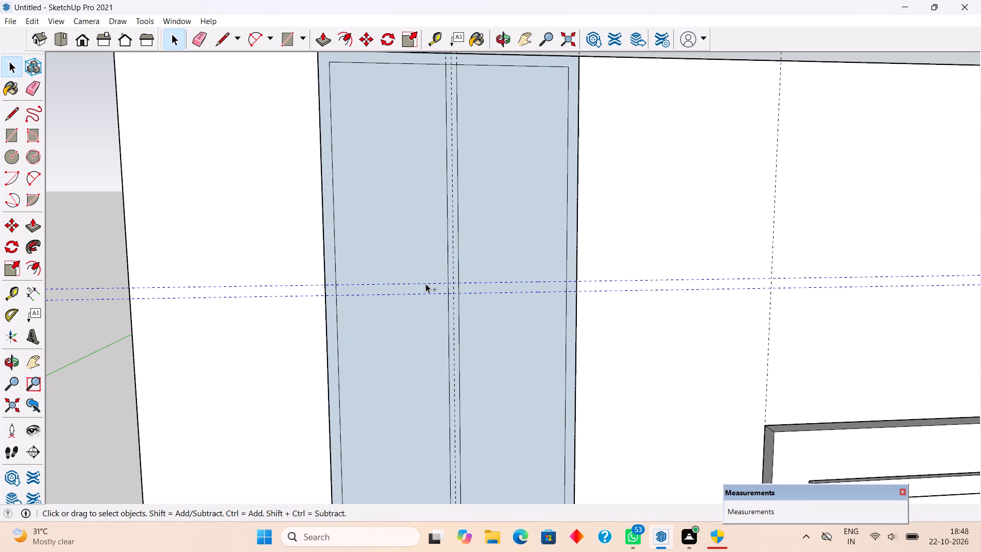
{"action": "key", "text": "m"}
{"action": "left_click", "coordinate": [426, 284]}
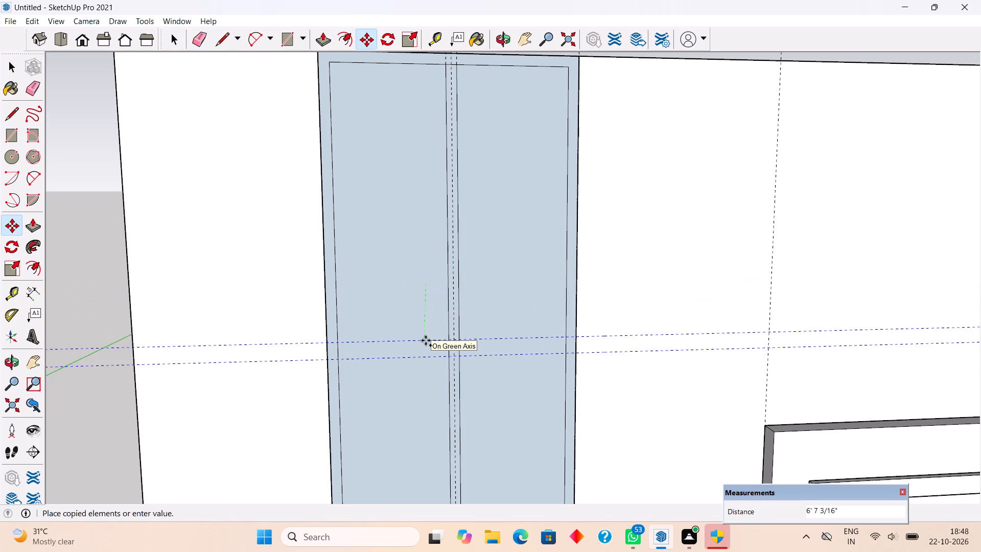
{"action": "scroll", "coordinate": [426, 340], "scroll_direction": "down", "scroll_amount": 14}
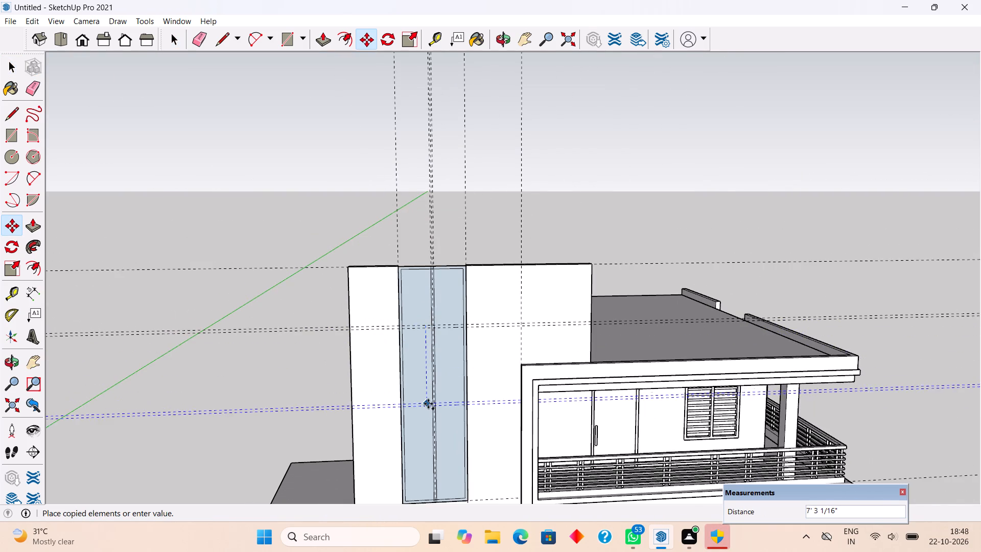
{"action": "scroll", "coordinate": [428, 404], "scroll_direction": "up", "scroll_amount": 5}
{"action": "scroll", "coordinate": [428, 404], "scroll_direction": "down", "scroll_amount": 4}
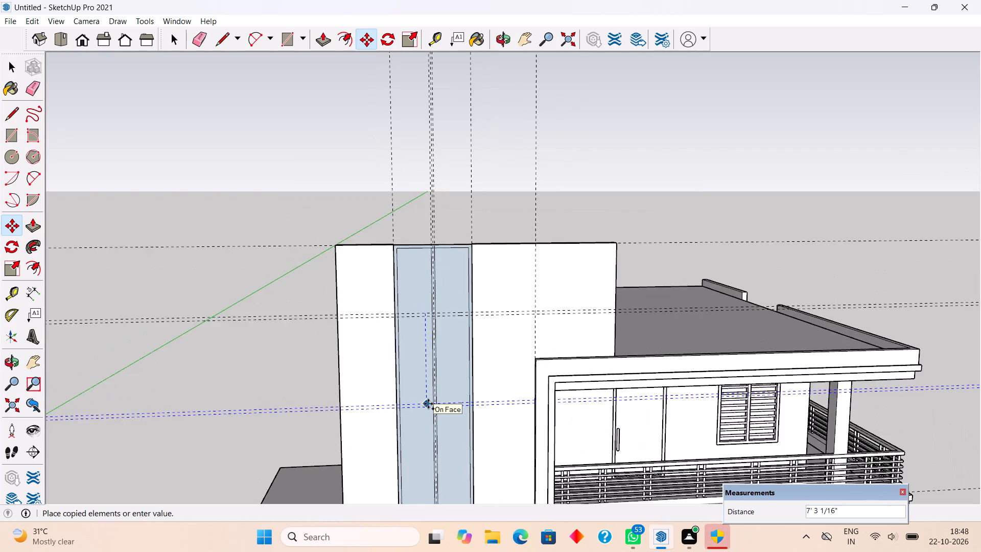
{"action": "scroll", "coordinate": [428, 404], "scroll_direction": "down", "scroll_amount": 3}
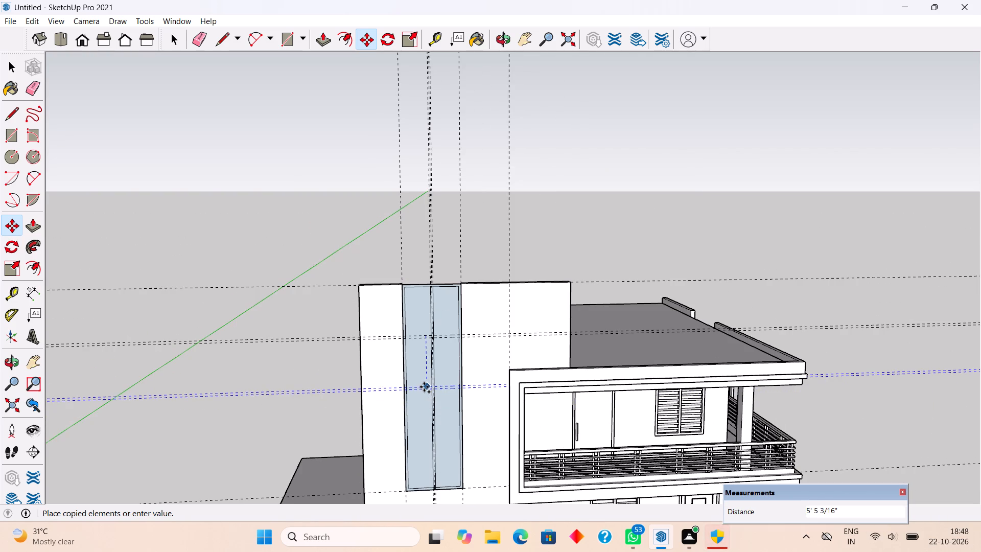
{"action": "scroll", "coordinate": [422, 382], "scroll_direction": "up", "scroll_amount": 4}
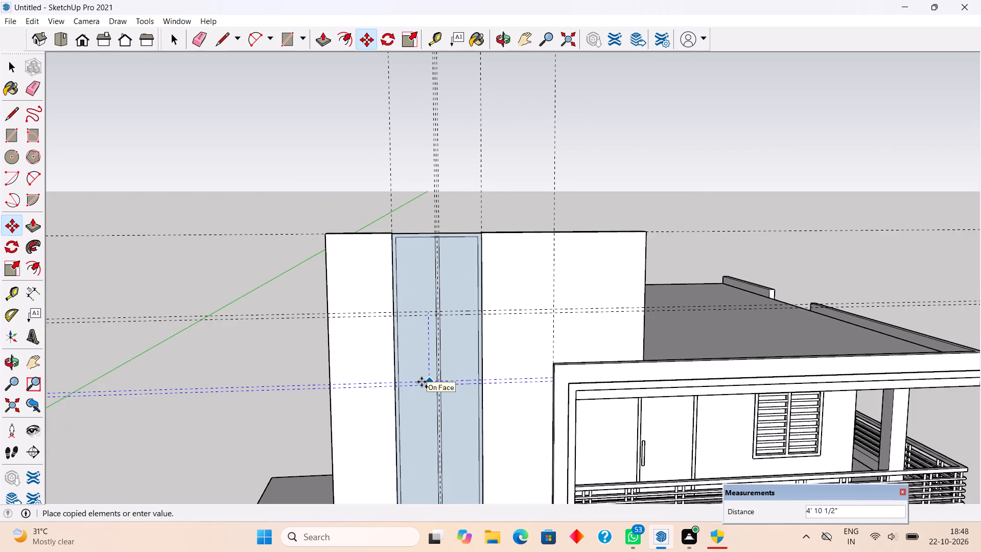
{"action": "type", "text": "5'"}
{"action": "type", "text": "4\""}
{"action": "key", "text": "Return"}
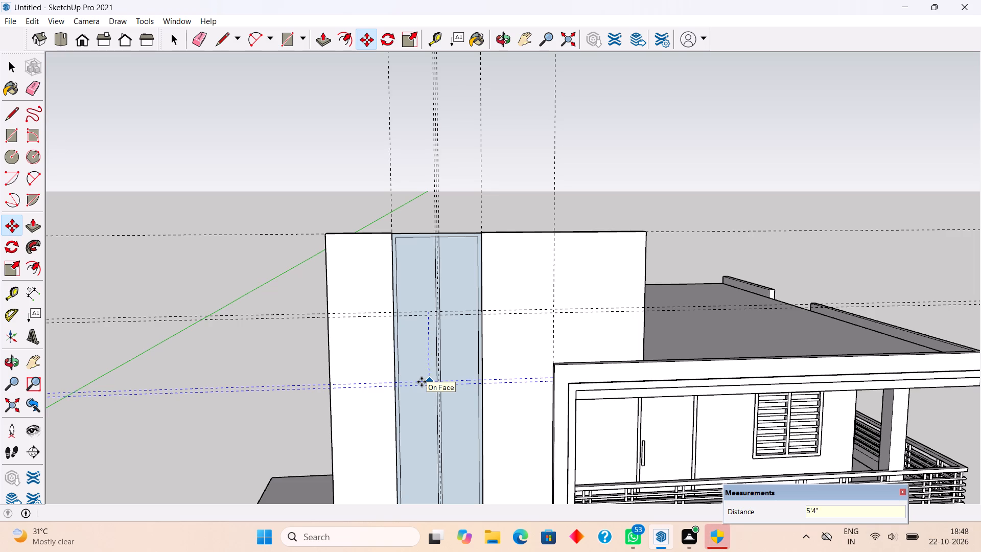
{"action": "type", "text": "x3"}
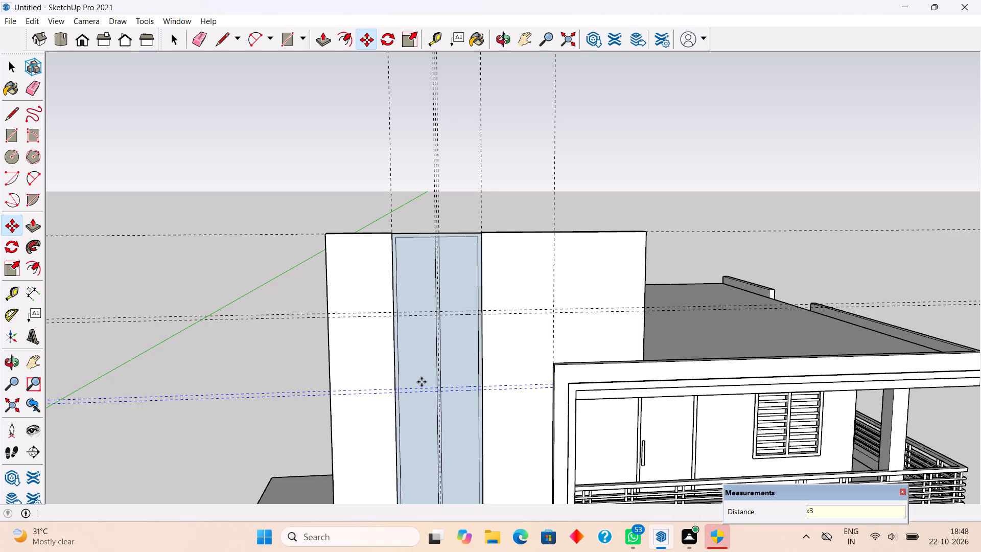
{"action": "key", "text": "Return"}
{"action": "scroll", "coordinate": [420, 381], "scroll_direction": "down", "scroll_amount": 2}
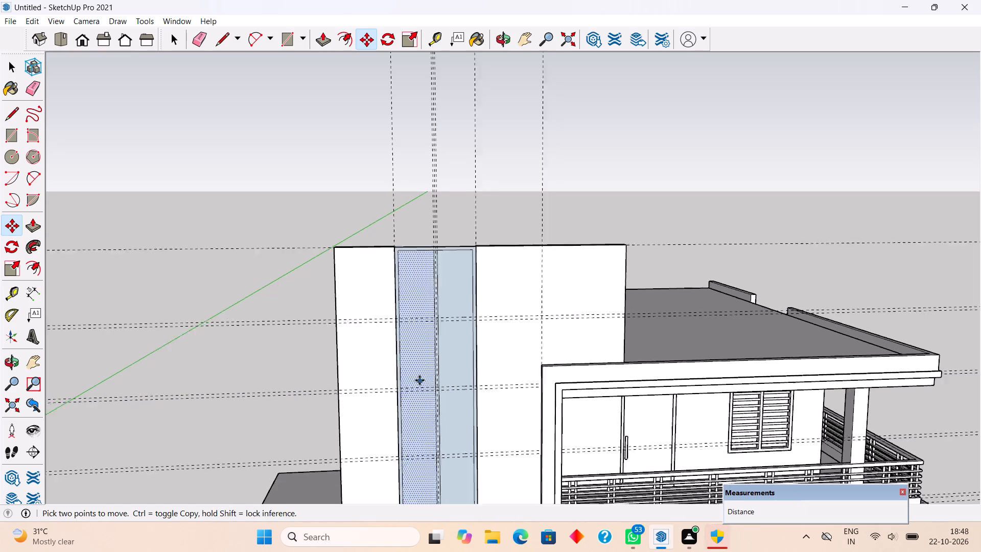
{"action": "scroll", "coordinate": [419, 380], "scroll_direction": "down", "scroll_amount": 2}
{"action": "key", "text": "space"}
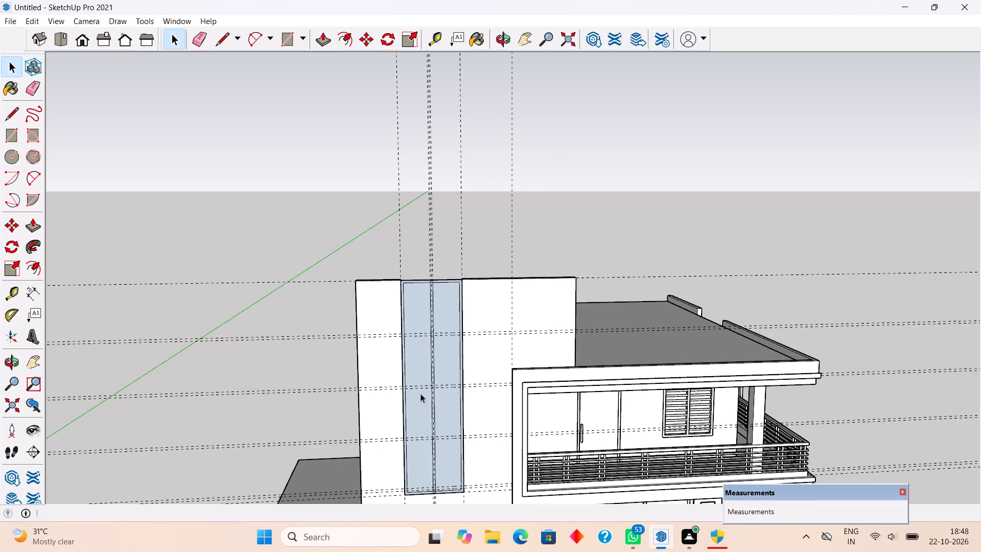
Draw two 5' 6" horizontal lines along the topmost guide pair, between the inner frame's two side edges, for the first transom.
{"action": "scroll", "coordinate": [449, 436], "scroll_direction": "up", "scroll_amount": 5}
{"action": "scroll", "coordinate": [397, 294], "scroll_direction": "up", "scroll_amount": 6}
{"action": "scroll", "coordinate": [378, 242], "scroll_direction": "up", "scroll_amount": 7}
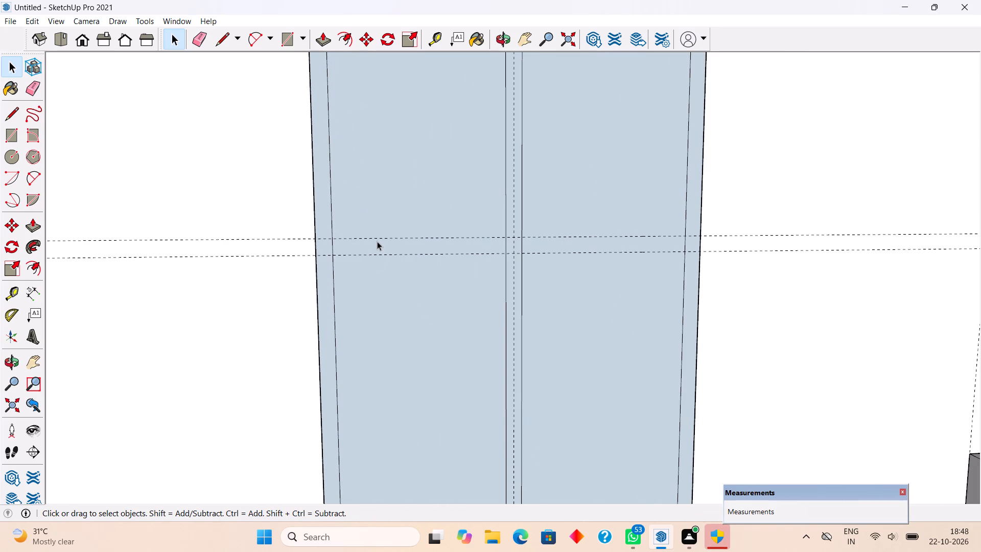
{"action": "key", "text": "l"}
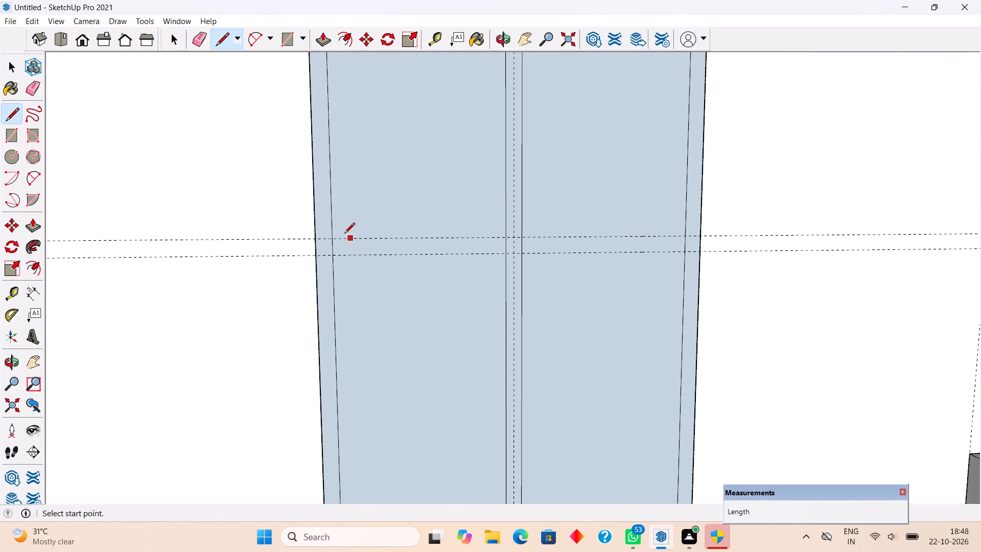
{"action": "left_click", "coordinate": [332, 239]}
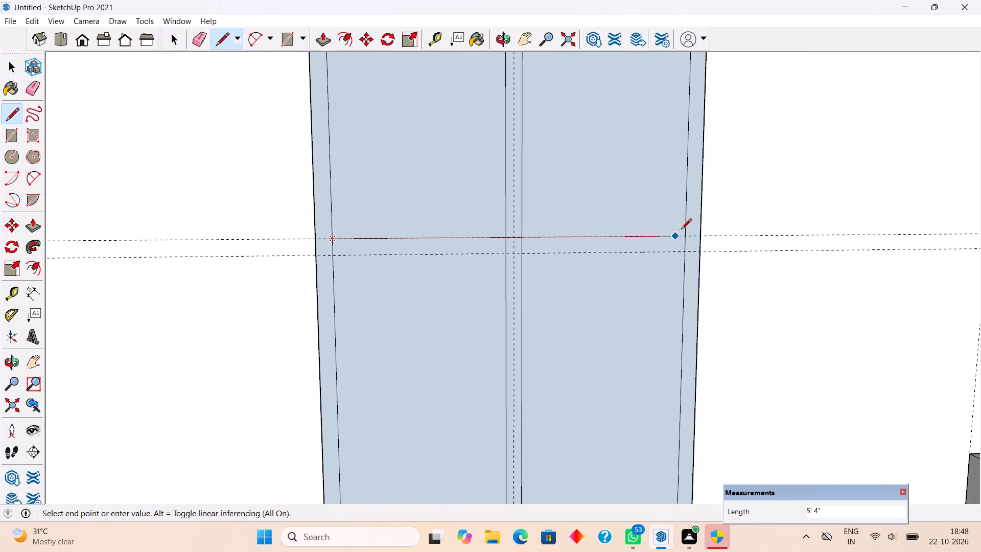
{"action": "left_click", "coordinate": [687, 235]}
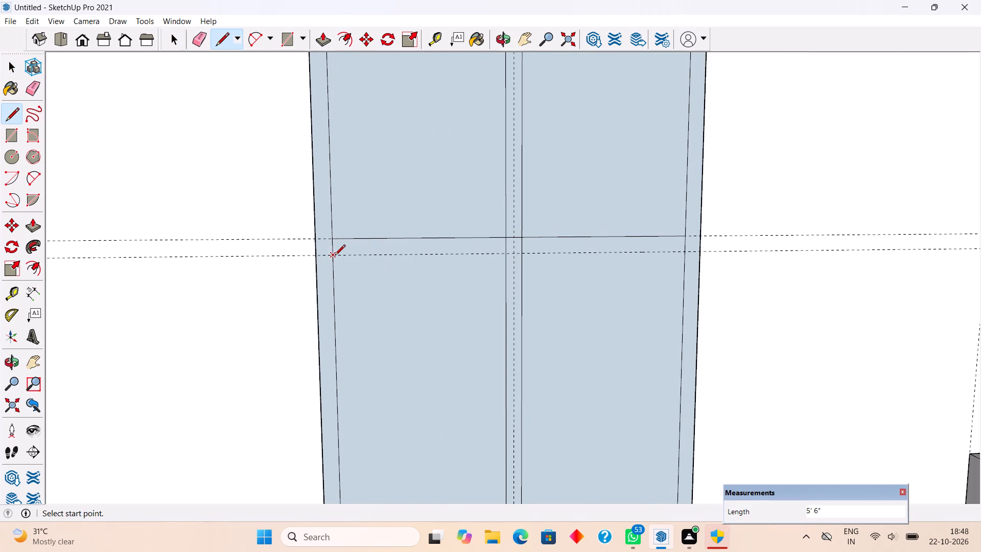
{"action": "left_click", "coordinate": [331, 257]}
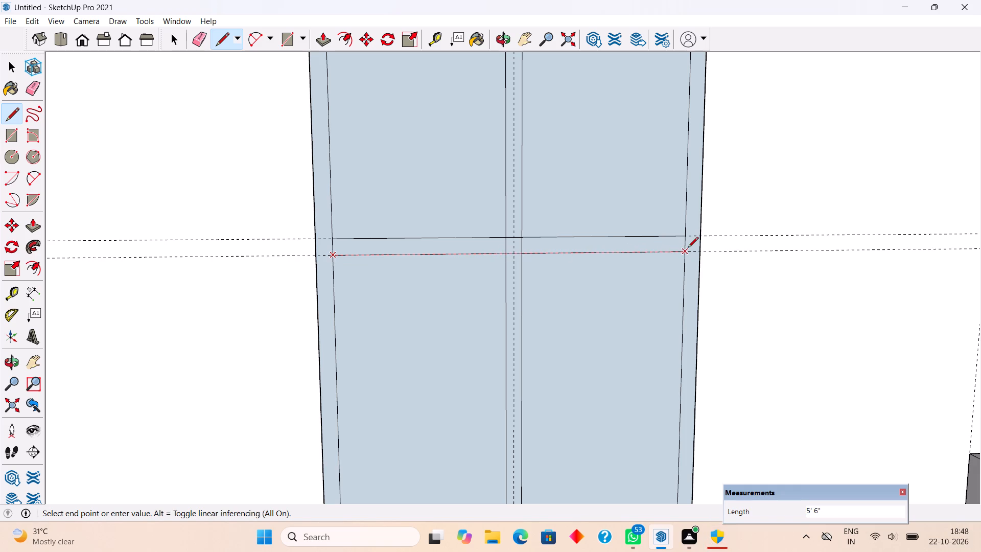
{"action": "left_click", "coordinate": [688, 248]}
Draw two 5' 6" horizontal lines along the second guide pair, between the inner frame's side edges, for the second transom.
{"action": "scroll", "coordinate": [562, 237], "scroll_direction": "down", "scroll_amount": 8}
{"action": "scroll", "coordinate": [513, 448], "scroll_direction": "up", "scroll_amount": 5}
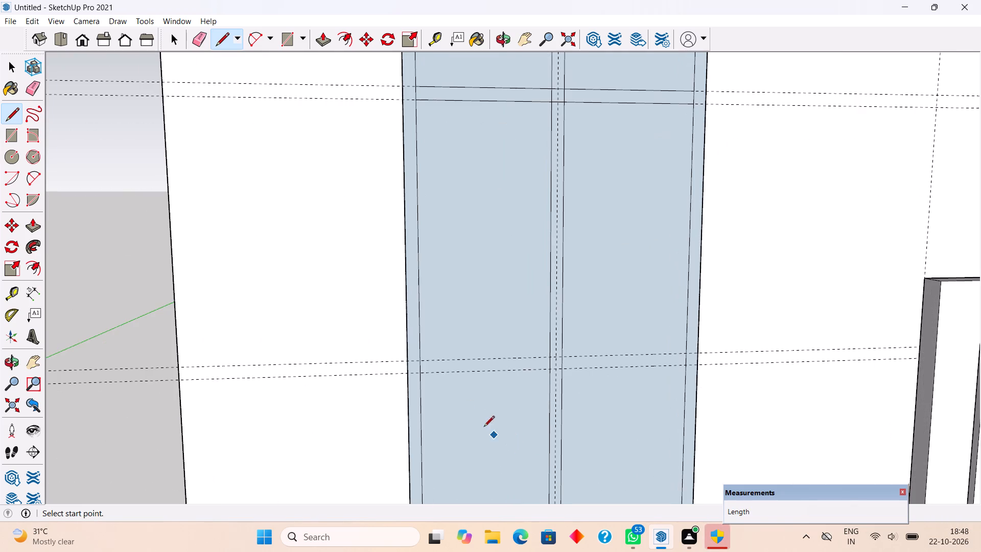
{"action": "left_click", "coordinate": [422, 362]}
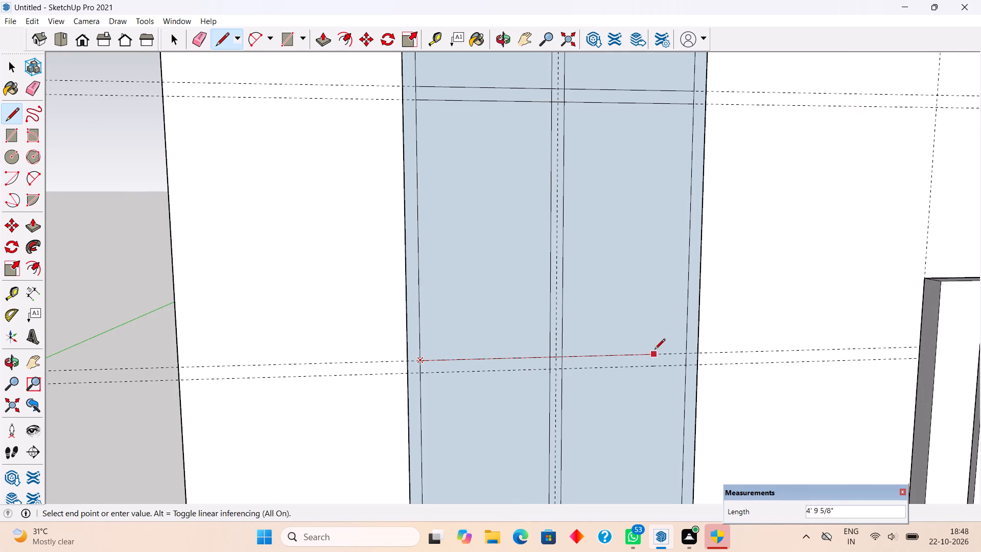
{"action": "left_click", "coordinate": [690, 348]}
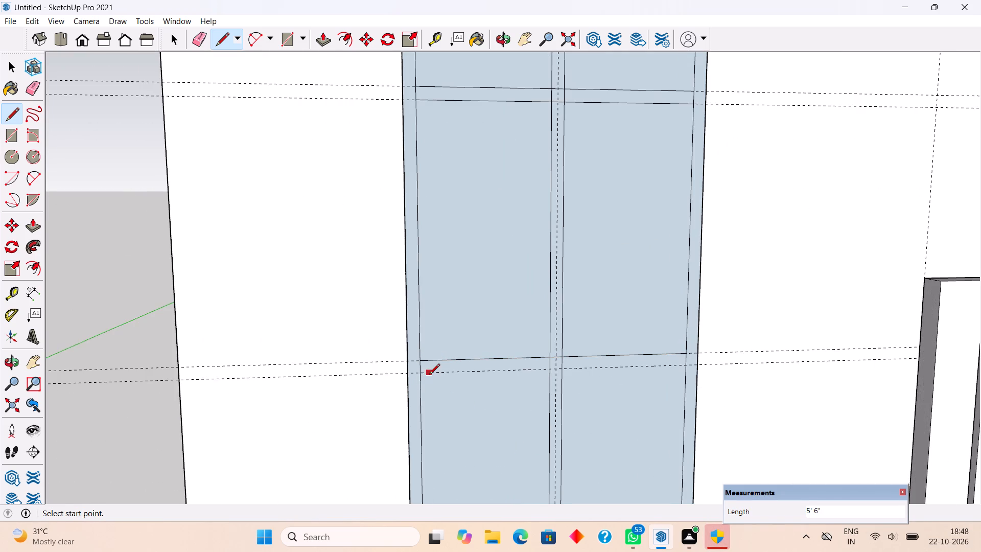
{"action": "left_click", "coordinate": [423, 375]}
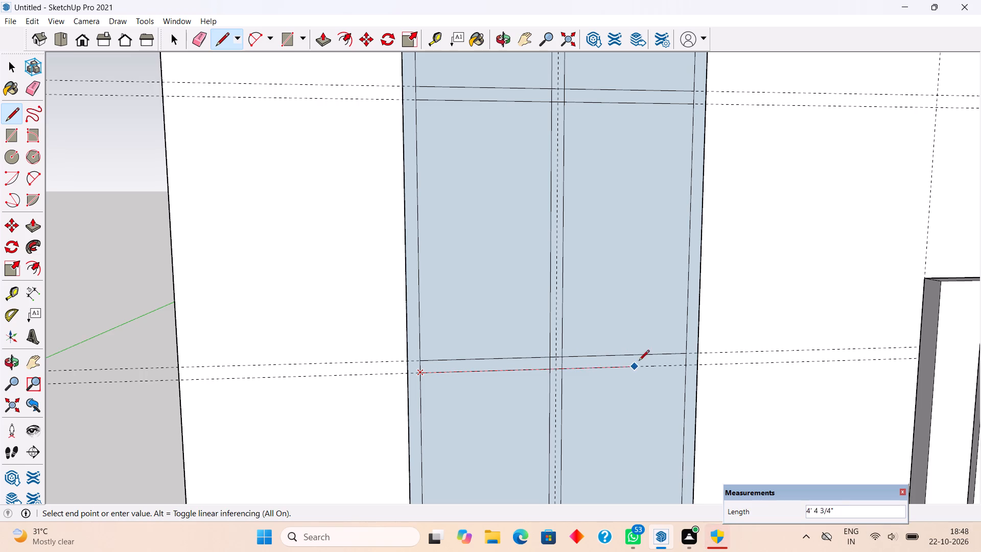
{"action": "left_click", "coordinate": [686, 365]}
Draw two 5' 6" horizontal lines along the third guide pair, between the inner frame's side edges, for the third transom.
{"action": "scroll", "coordinate": [609, 307], "scroll_direction": "down", "scroll_amount": 9}
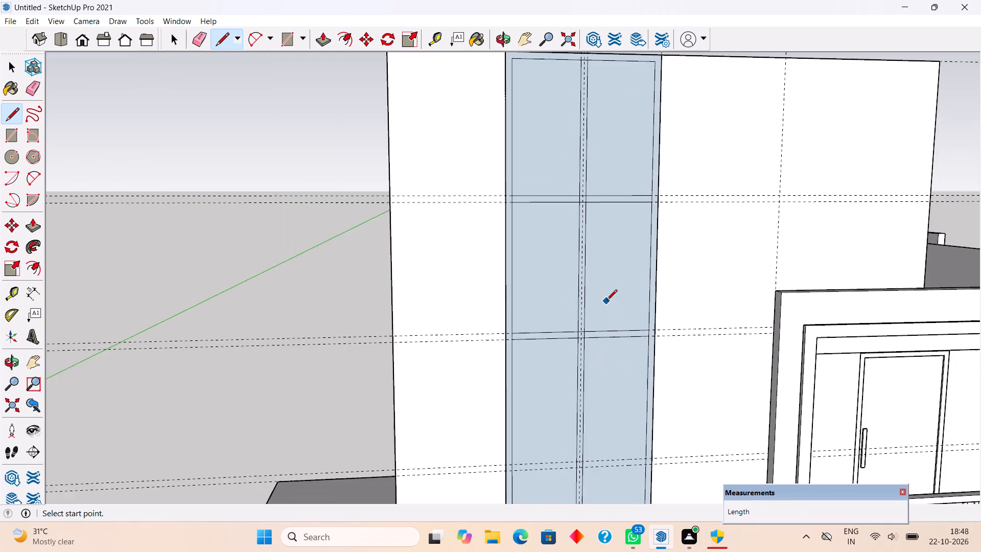
{"action": "scroll", "coordinate": [606, 301], "scroll_direction": "down", "scroll_amount": 5}
{"action": "scroll", "coordinate": [624, 463], "scroll_direction": "up", "scroll_amount": 8}
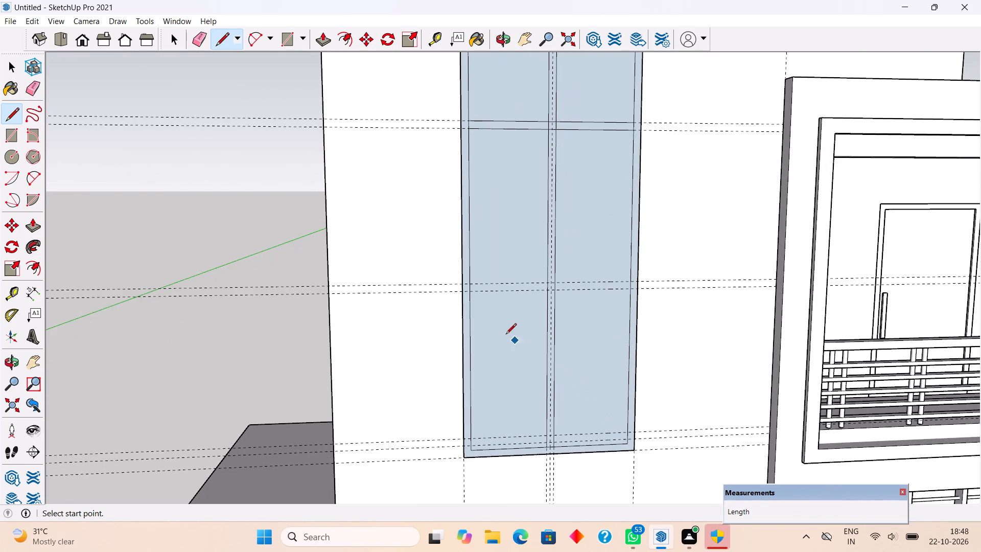
{"action": "left_click", "coordinate": [467, 284]}
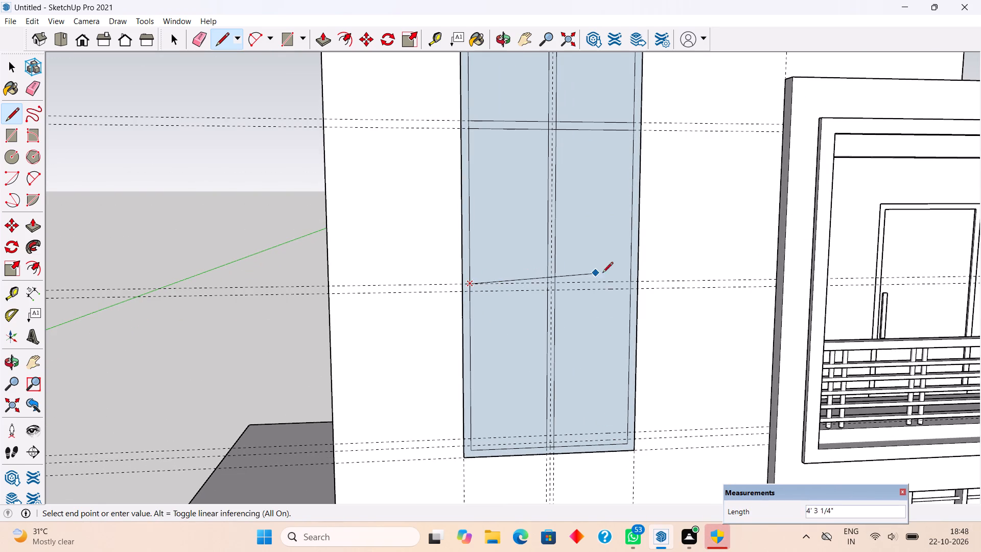
{"action": "left_click", "coordinate": [630, 283]}
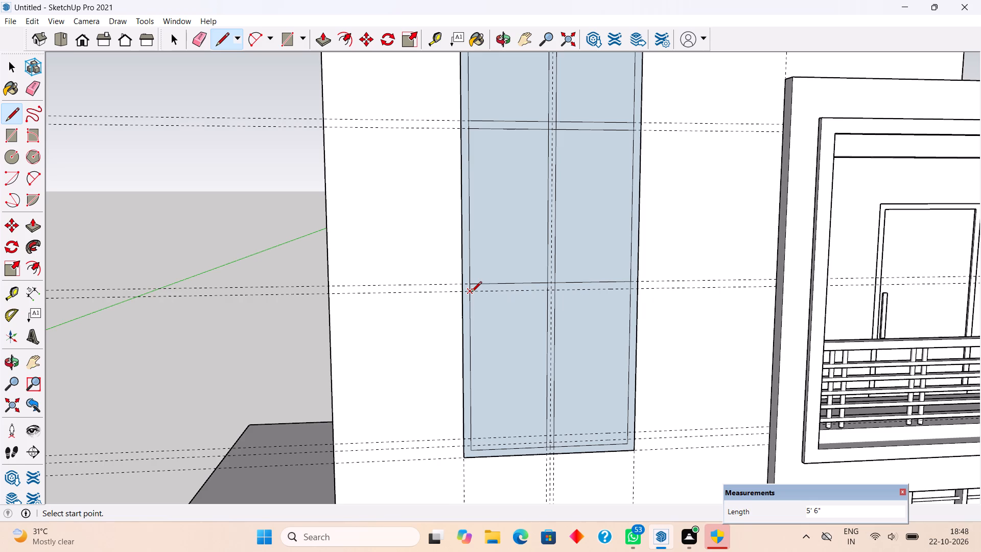
{"action": "left_click", "coordinate": [471, 293]}
{"action": "left_click", "coordinate": [629, 289]}
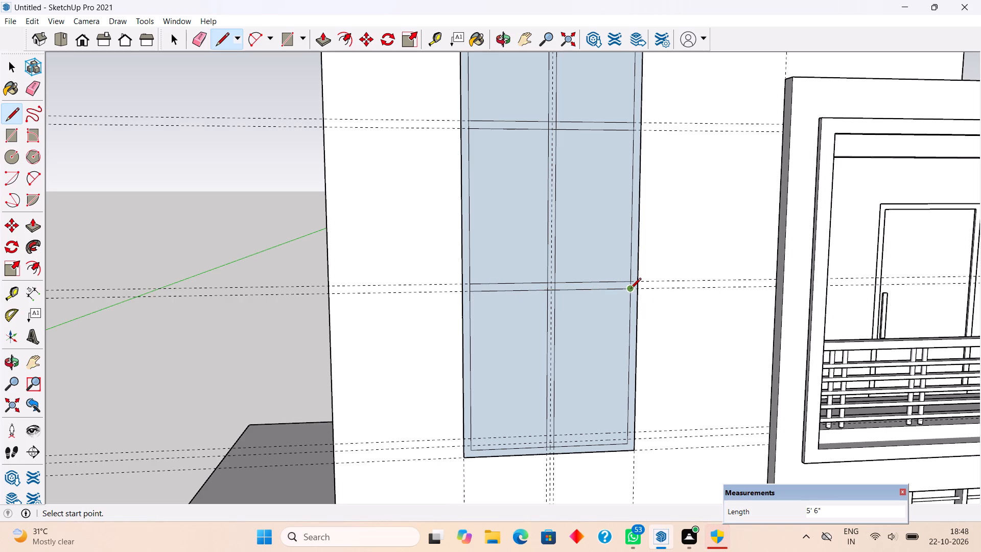
Erase the mullion's vertical centre guide and the inner frame's bottom edge segment between the two mullion lines.
{"action": "key", "text": "space"}
{"action": "key", "text": "e"}
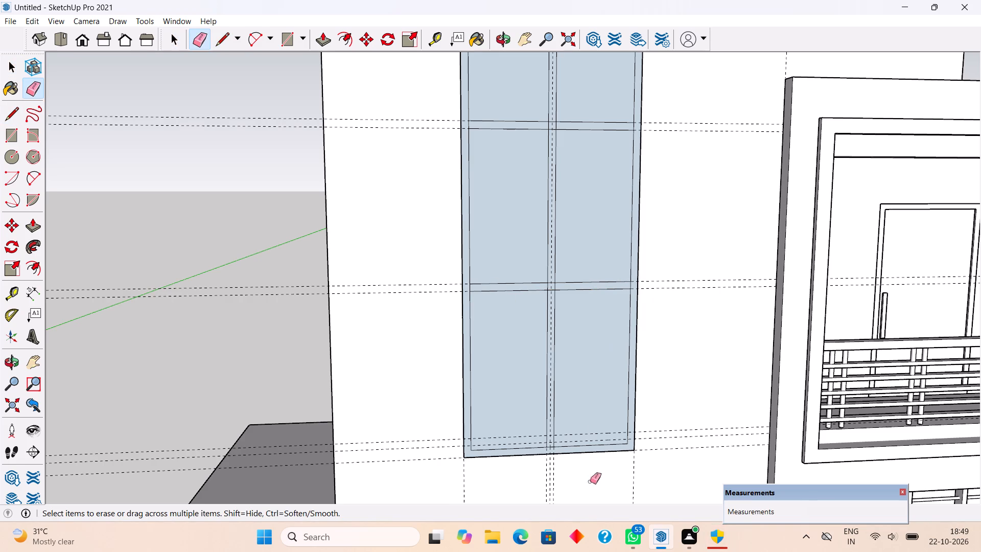
{"action": "scroll", "coordinate": [556, 449], "scroll_direction": "up", "scroll_amount": 10}
{"action": "left_click", "coordinate": [541, 443]}
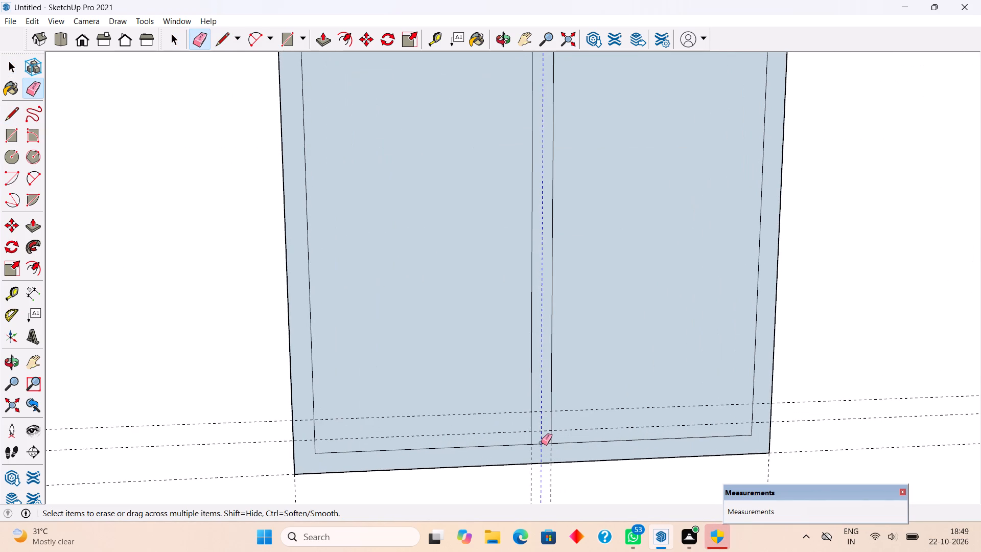
{"action": "scroll", "coordinate": [541, 436], "scroll_direction": "down", "scroll_amount": 5}
{"action": "scroll", "coordinate": [542, 440], "scroll_direction": "up", "scroll_amount": 4}
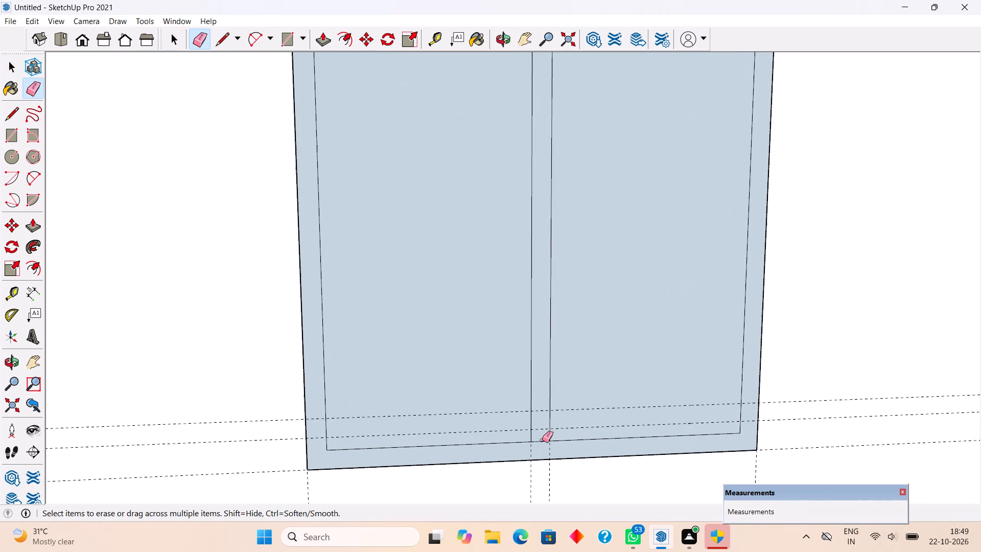
{"action": "left_click", "coordinate": [542, 440]}
{"action": "left_click", "coordinate": [542, 441]}
Erase the third transom's guide pair and the line segments crossing it at the mullion and both frame sides.
{"action": "scroll", "coordinate": [542, 441], "scroll_direction": "down", "scroll_amount": 6}
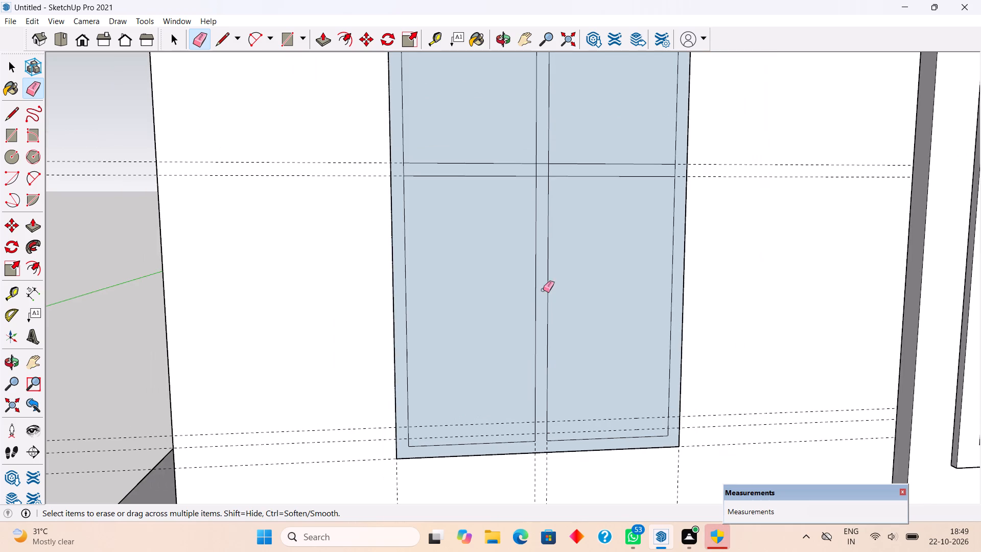
{"action": "scroll", "coordinate": [539, 167], "scroll_direction": "up", "scroll_amount": 2}
{"action": "left_click", "coordinate": [541, 163]}
{"action": "left_click", "coordinate": [534, 172]}
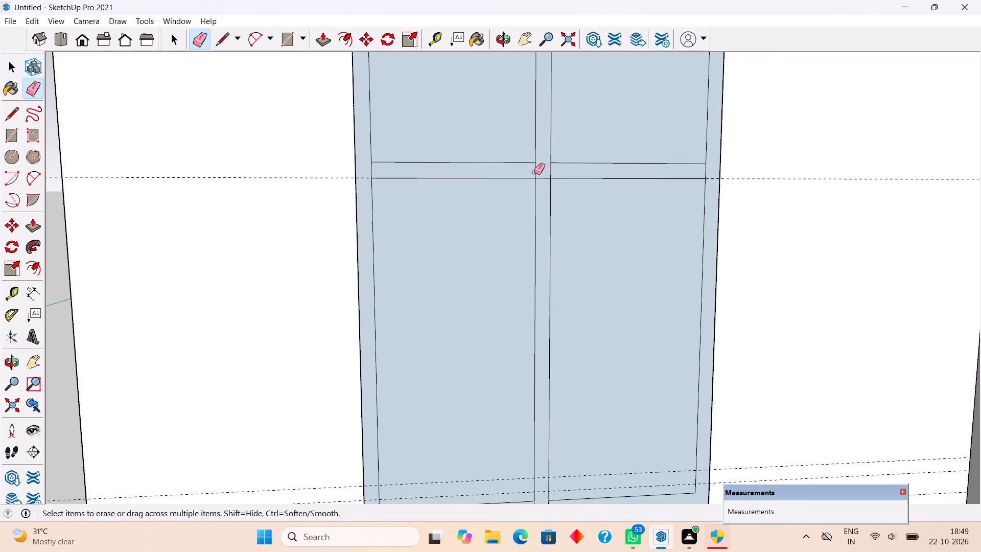
{"action": "left_click", "coordinate": [535, 172]}
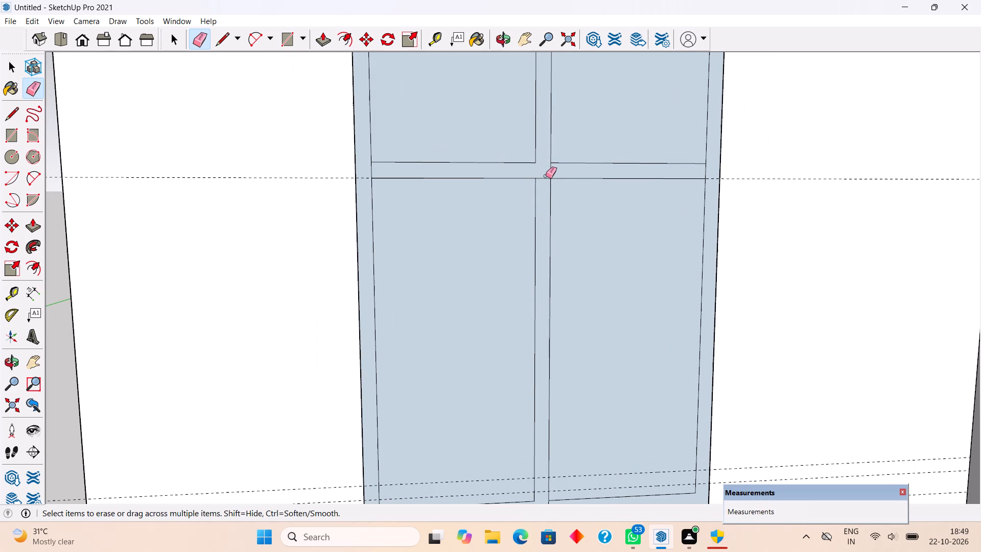
{"action": "left_click", "coordinate": [546, 178]}
{"action": "left_click", "coordinate": [550, 173]}
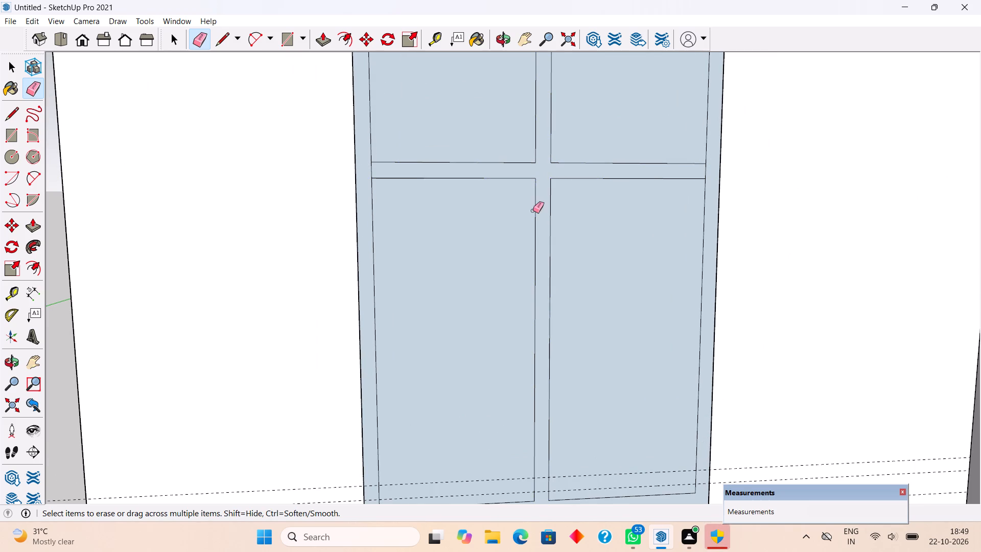
{"action": "left_click", "coordinate": [705, 172]}
{"action": "left_click", "coordinate": [372, 173]}
Erase the second transom's guide pair and the line segments crossing it at the mullion and both frame sides.
{"action": "scroll", "coordinate": [408, 262], "scroll_direction": "down", "scroll_amount": 6}
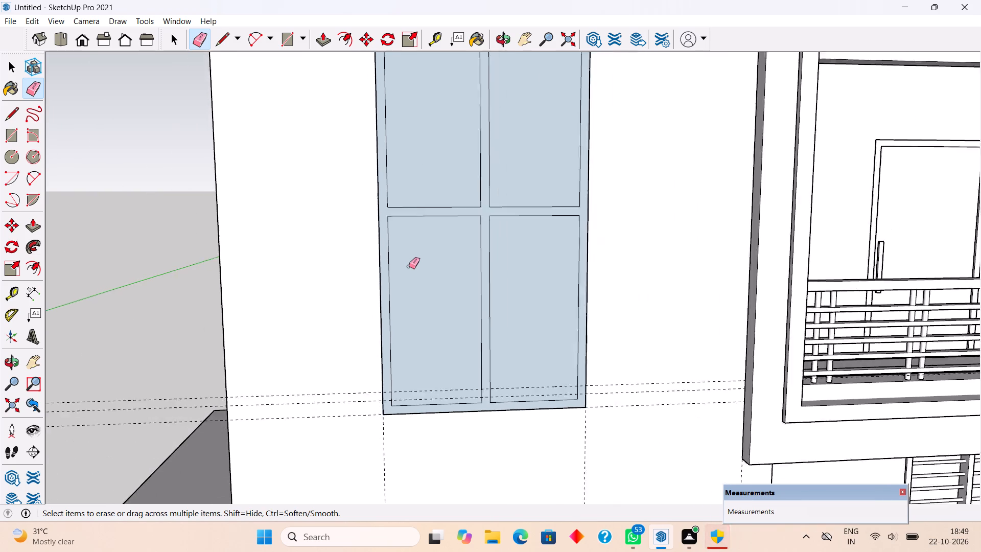
{"action": "scroll", "coordinate": [409, 266], "scroll_direction": "down", "scroll_amount": 10}
{"action": "scroll", "coordinate": [463, 86], "scroll_direction": "up", "scroll_amount": 4}
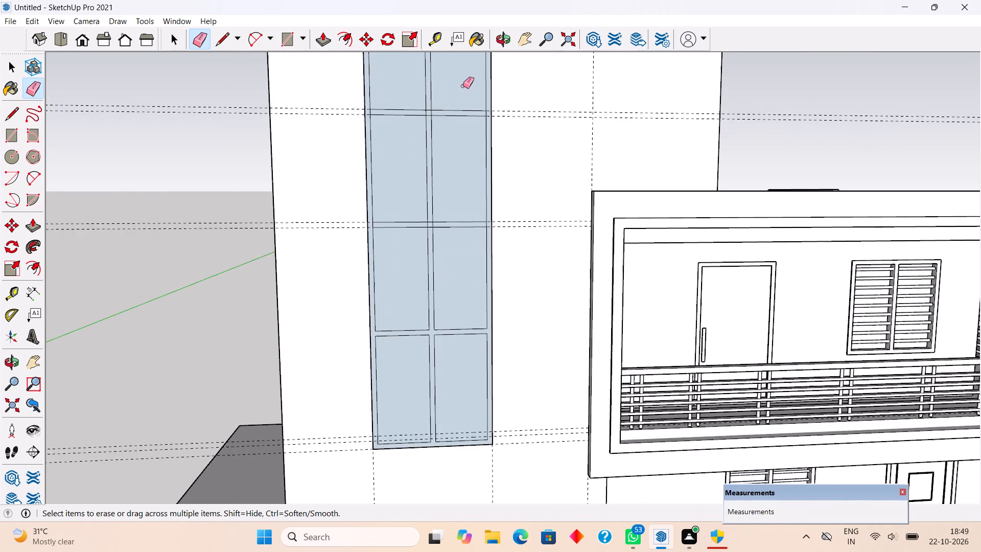
{"action": "scroll", "coordinate": [465, 87], "scroll_direction": "up", "scroll_amount": 5}
{"action": "scroll", "coordinate": [415, 324], "scroll_direction": "up", "scroll_amount": 4}
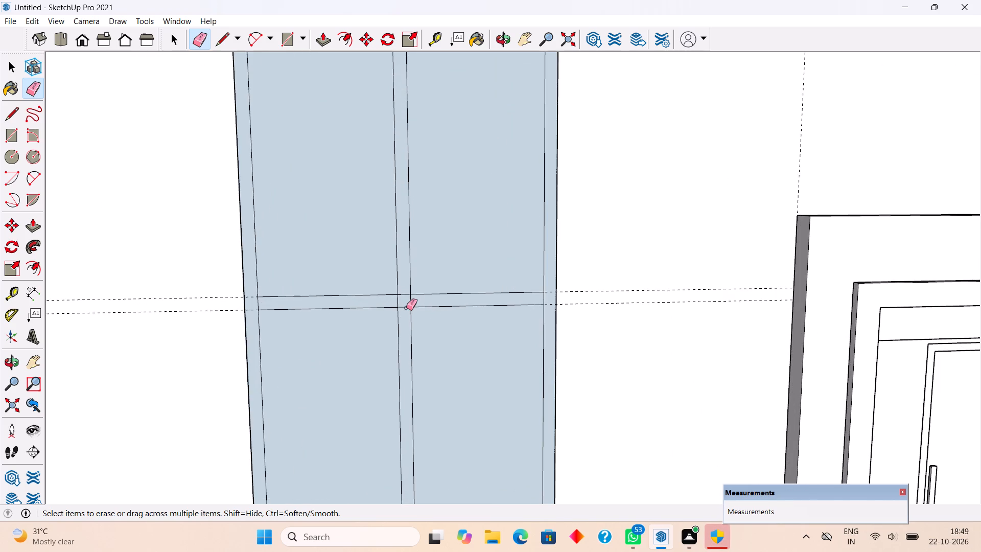
{"action": "left_click", "coordinate": [406, 308]}
{"action": "left_click", "coordinate": [406, 295]}
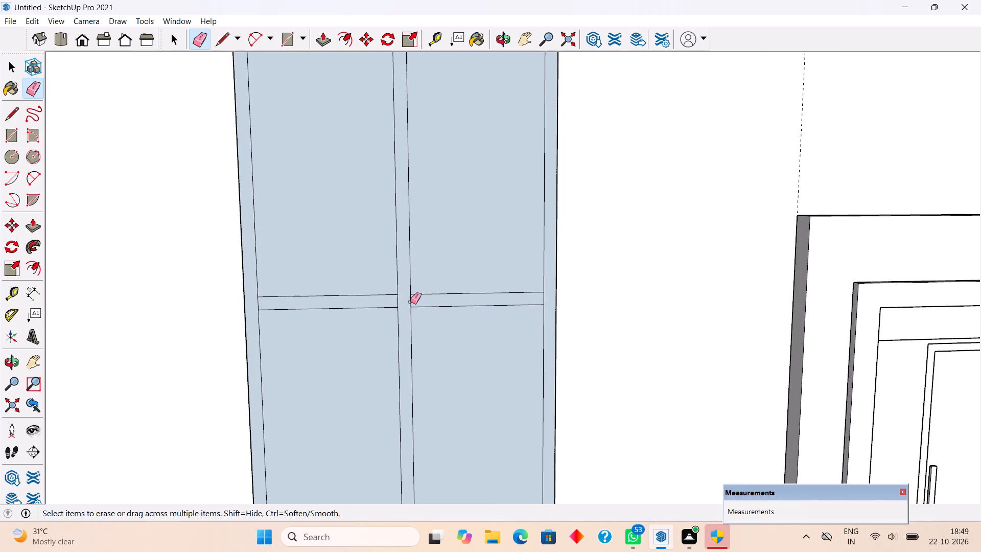
{"action": "left_click", "coordinate": [411, 302]}
{"action": "left_click", "coordinate": [398, 301]}
{"action": "left_click", "coordinate": [259, 304]}
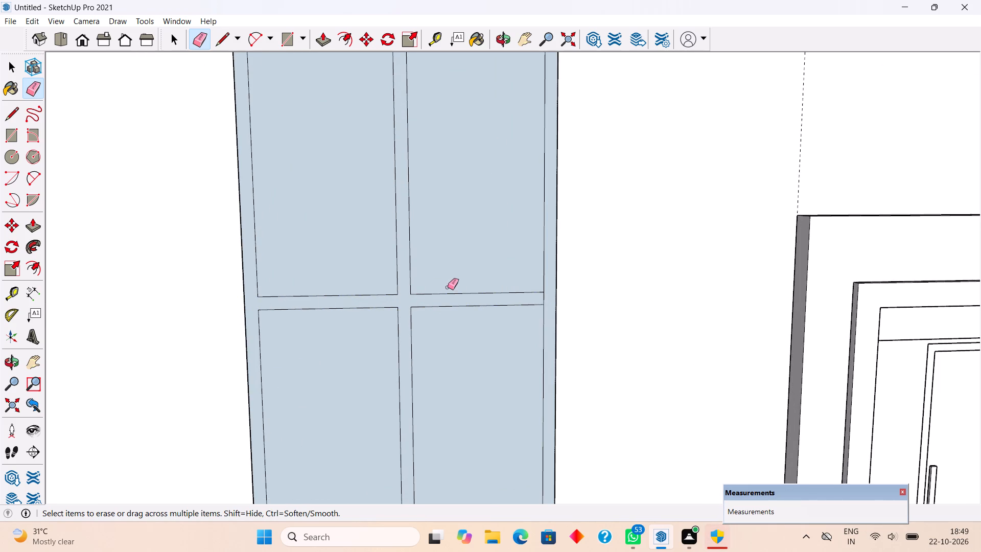
{"action": "left_click", "coordinate": [544, 300]}
Erase the topmost transom's guide pair and the line segments crossing it at the mullion and both frame sides.
{"action": "scroll", "coordinate": [372, 387], "scroll_direction": "down", "scroll_amount": 5}
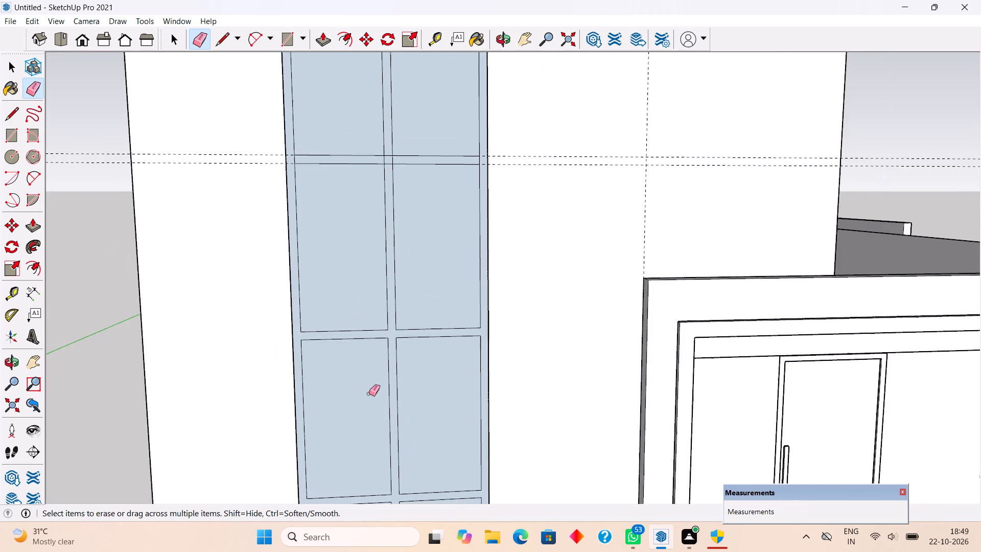
{"action": "scroll", "coordinate": [368, 394], "scroll_direction": "down", "scroll_amount": 3}
{"action": "scroll", "coordinate": [338, 216], "scroll_direction": "up", "scroll_amount": 6}
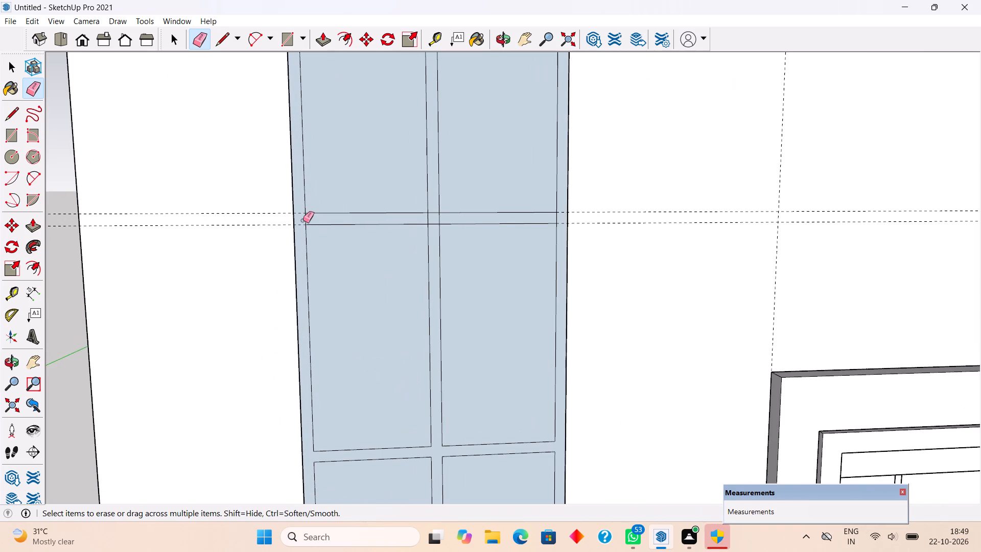
{"action": "left_click", "coordinate": [305, 220]}
{"action": "left_click", "coordinate": [429, 221]}
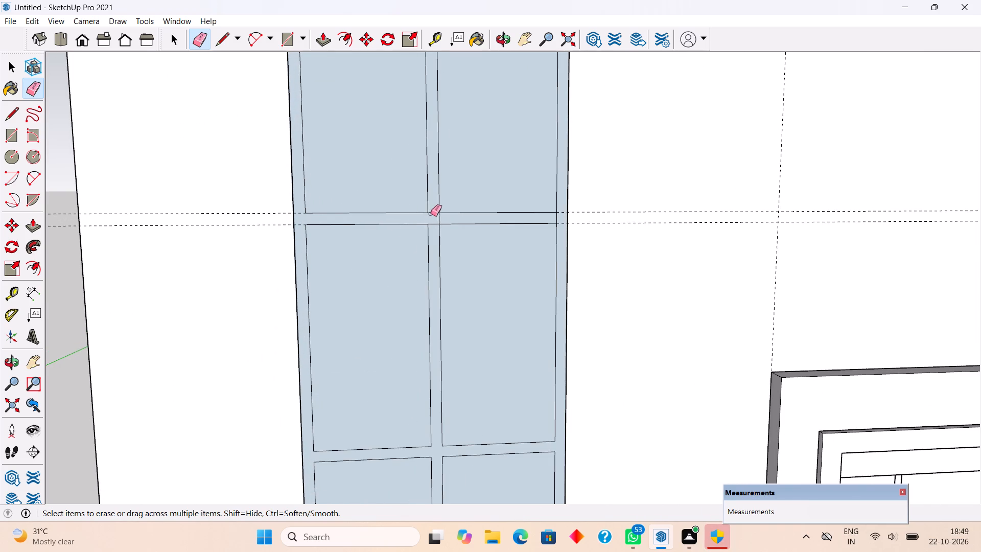
{"action": "left_click", "coordinate": [436, 212]}
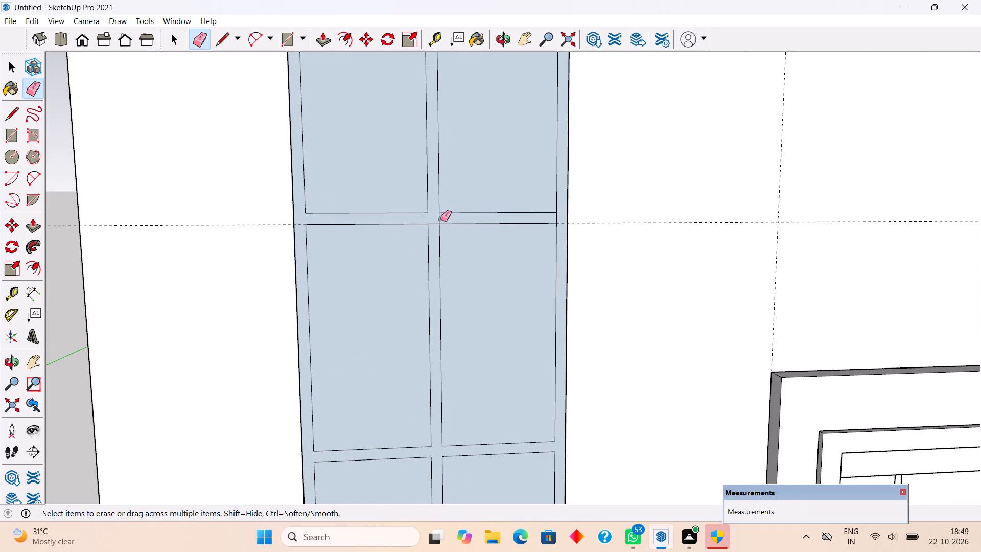
{"action": "left_click", "coordinate": [440, 219]}
{"action": "left_click", "coordinate": [433, 225]}
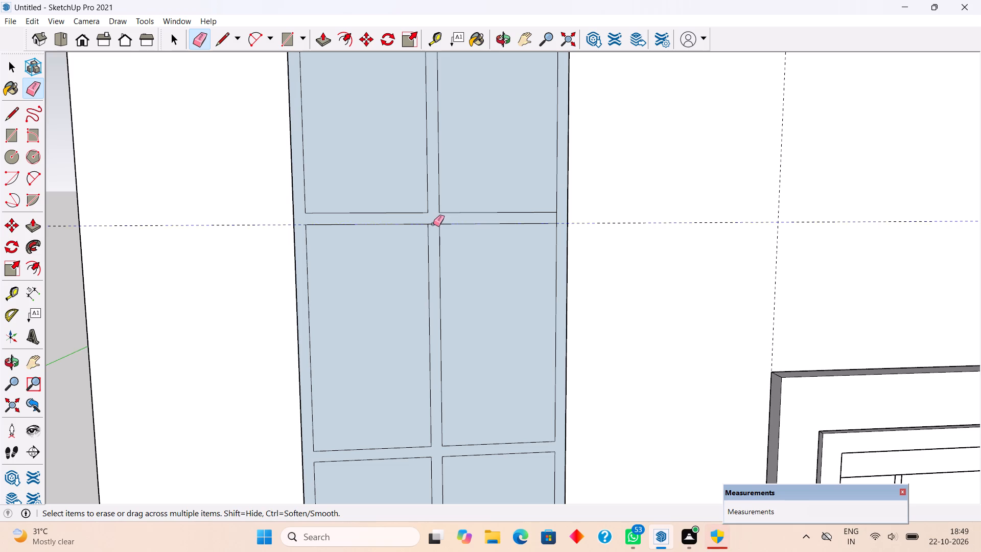
{"action": "left_click", "coordinate": [433, 224]}
{"action": "left_click", "coordinate": [554, 218]}
{"action": "left_click", "coordinate": [555, 218]}
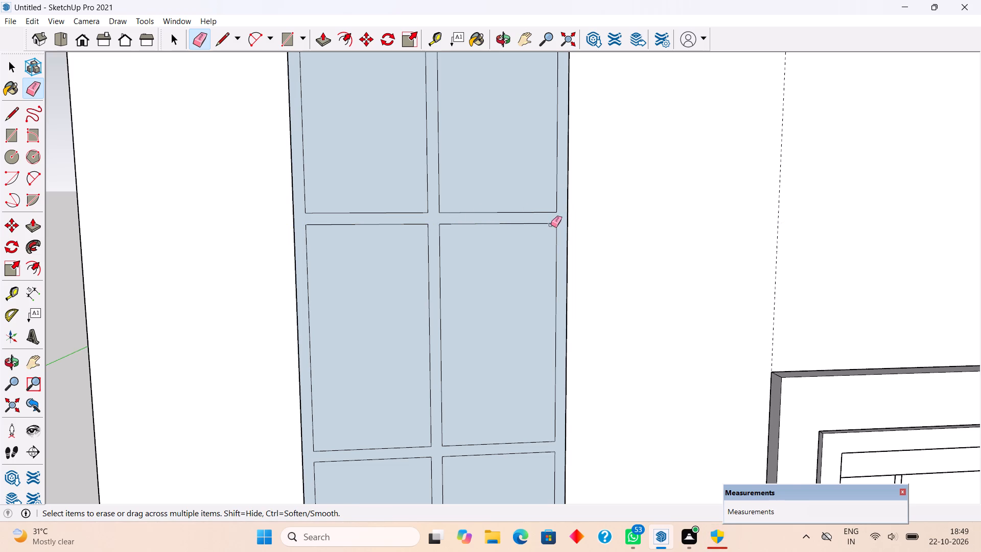
Erase the inner frame's top edge segment between the two mullion lines.
{"action": "scroll", "coordinate": [426, 330], "scroll_direction": "down", "scroll_amount": 4}
{"action": "scroll", "coordinate": [422, 86], "scroll_direction": "up", "scroll_amount": 3}
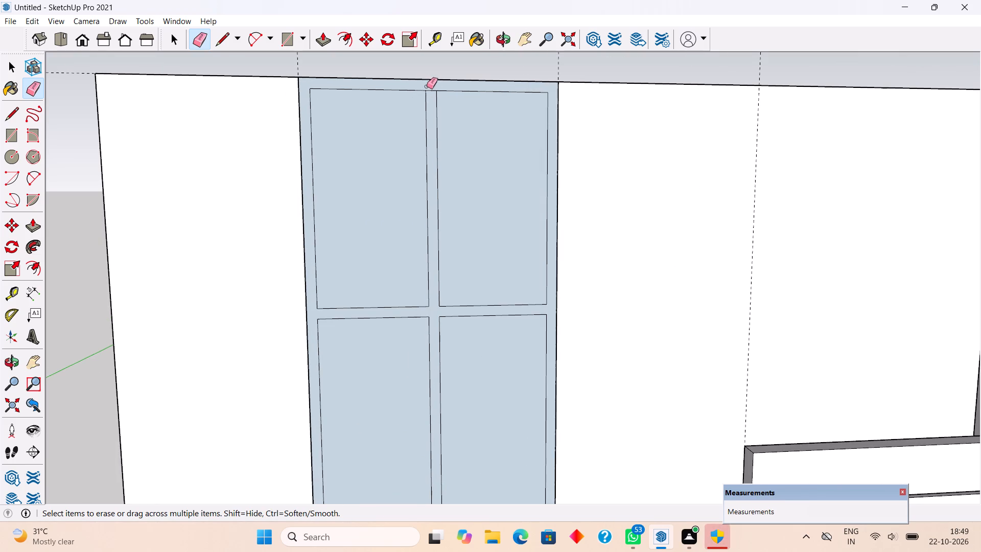
{"action": "left_click", "coordinate": [432, 90]}
Delete the four pane faces in the upper two rows of the stair-side window, leaving the frame and mullion.
{"action": "key", "text": "space"}
{"action": "left_click", "coordinate": [416, 152]}
{"action": "key", "text": "Delete"}
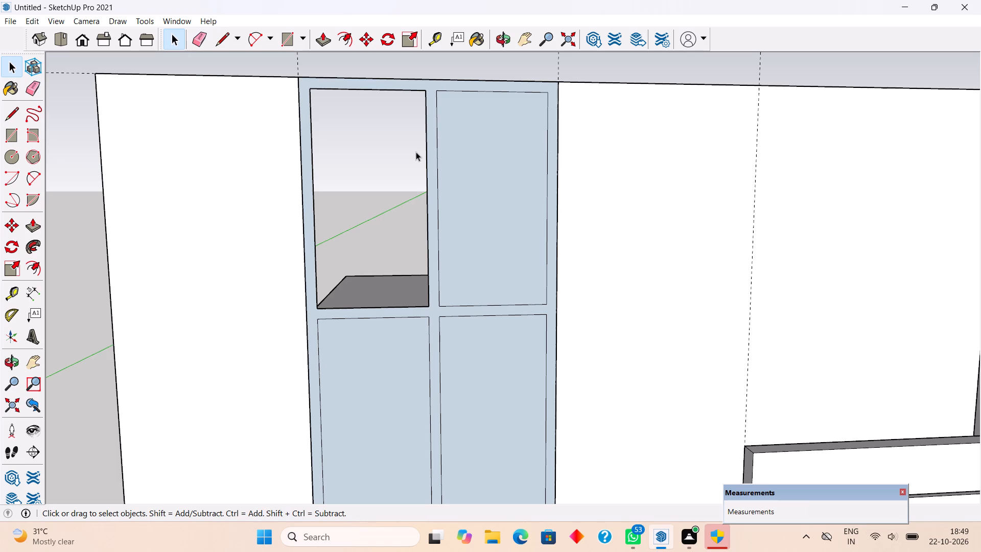
{"action": "left_click", "coordinate": [485, 198]}
{"action": "key", "text": "Delete"}
{"action": "left_click", "coordinate": [498, 417]}
{"action": "key", "text": "Delete"}
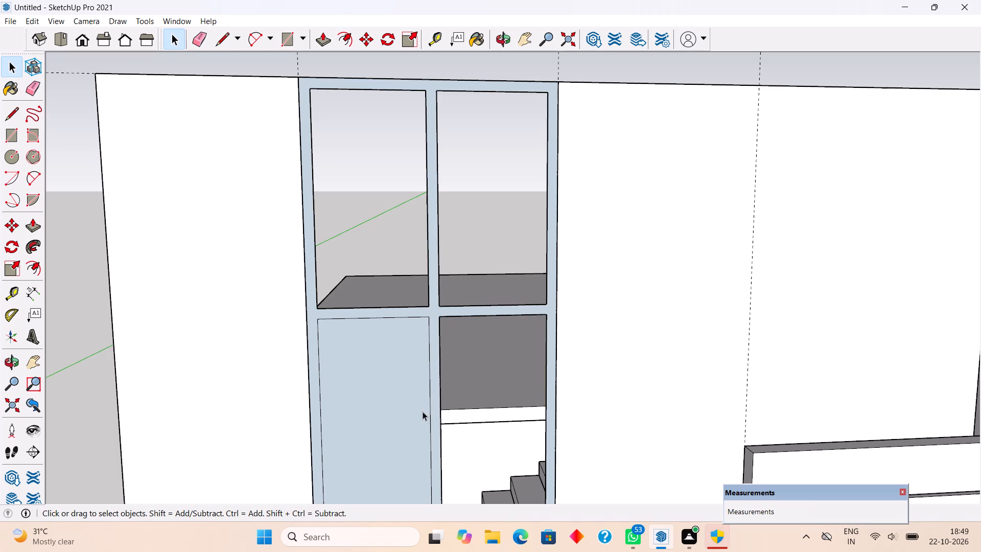
{"action": "left_click", "coordinate": [423, 411]}
{"action": "key", "text": "Delete"}
Delete the four pane faces in the lower two rows of the stair-side window.
{"action": "scroll", "coordinate": [404, 245], "scroll_direction": "down", "scroll_amount": 9}
{"action": "scroll", "coordinate": [399, 362], "scroll_direction": "up", "scroll_amount": 5}
{"action": "left_click", "coordinate": [399, 360]}
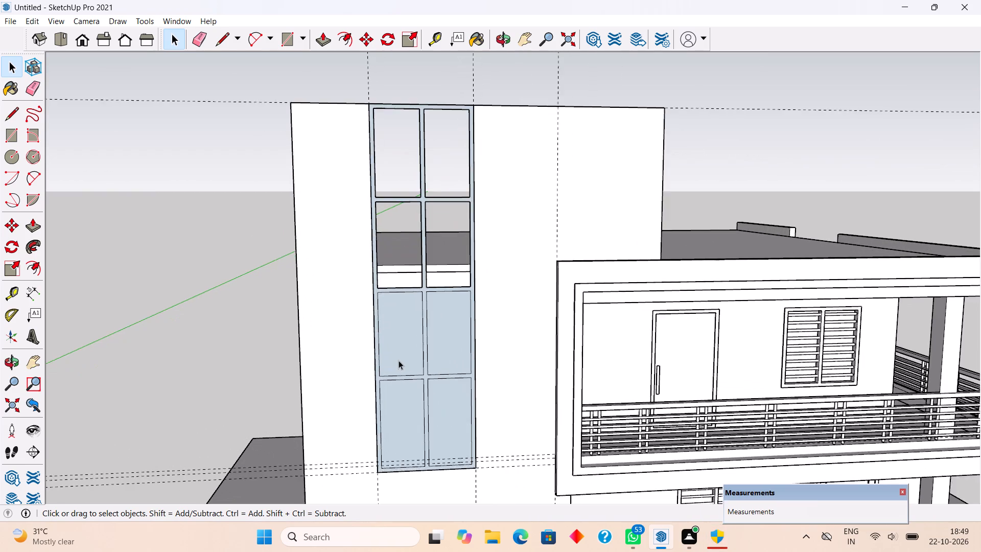
{"action": "key", "text": "Delete"}
{"action": "left_click", "coordinate": [441, 360]}
{"action": "key", "text": "Delete"}
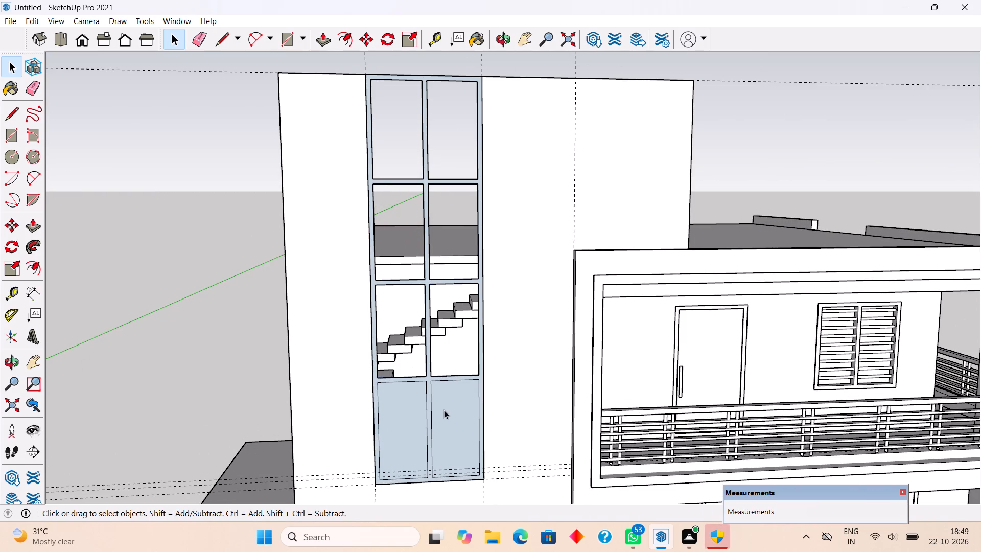
{"action": "left_click", "coordinate": [444, 410]}
{"action": "key", "text": "Delete"}
{"action": "left_click", "coordinate": [394, 416]}
{"action": "key", "text": "Delete"}
Extrude the window frame face outward 4" with Push/Pull.
{"action": "scroll", "coordinate": [456, 457], "scroll_direction": "up", "scroll_amount": 4}
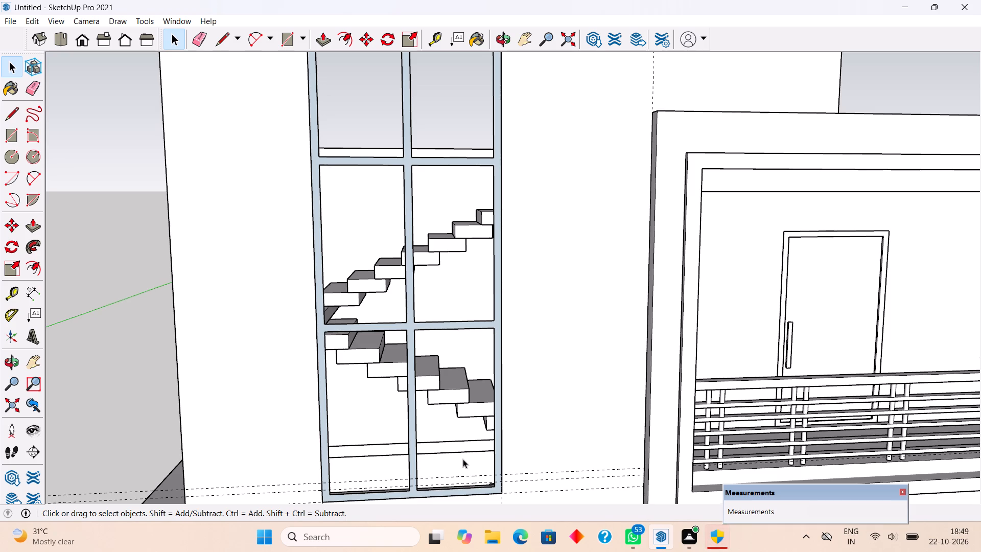
{"action": "key", "text": "p"}
{"action": "left_click", "coordinate": [500, 477]}
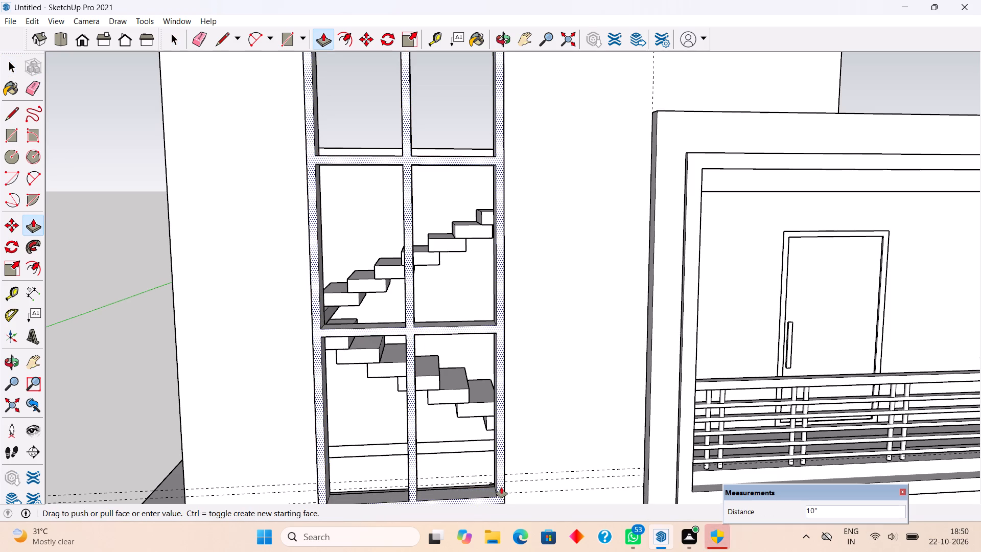
{"action": "type", "text": "4\""}
{"action": "key", "text": "Return"}
Select all the connected geometry of the extruded window frame and make it a group.
{"action": "key", "text": "space"}
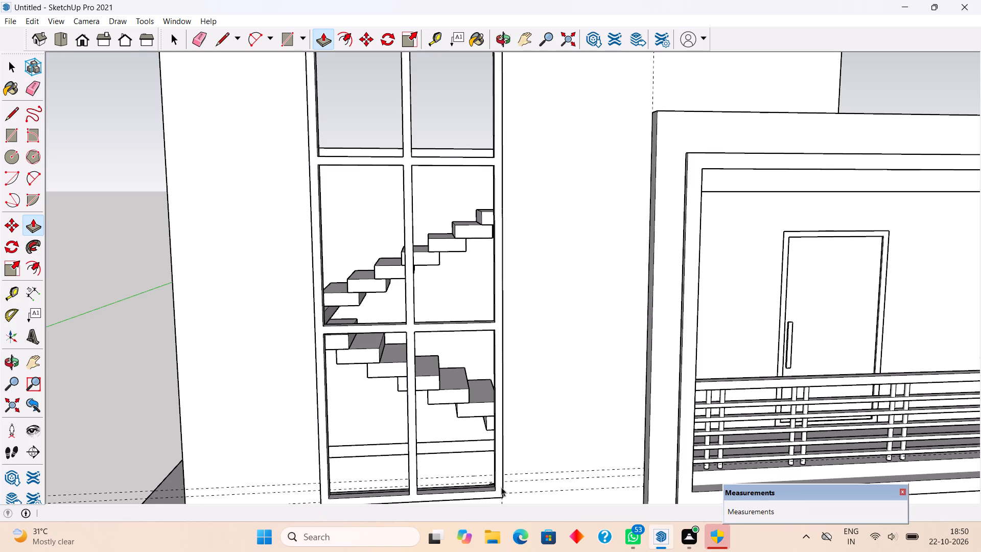
{"action": "triple_click", "coordinate": [502, 487]}
{"action": "right_click", "coordinate": [502, 487]}
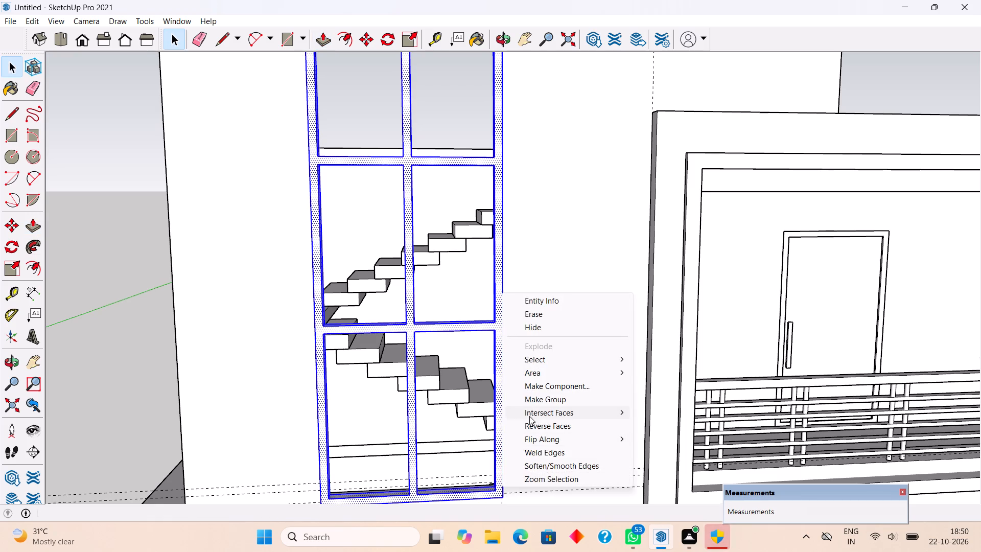
{"action": "left_click", "coordinate": [531, 403]}
Move the window frame group 4" back into the wall from its lower corner, and clear the selection.
{"action": "scroll", "coordinate": [532, 402], "scroll_direction": "down", "scroll_amount": 6}
{"action": "middle_click_drag", "start_coordinate": [385, 328], "coordinate": [519, 306]}
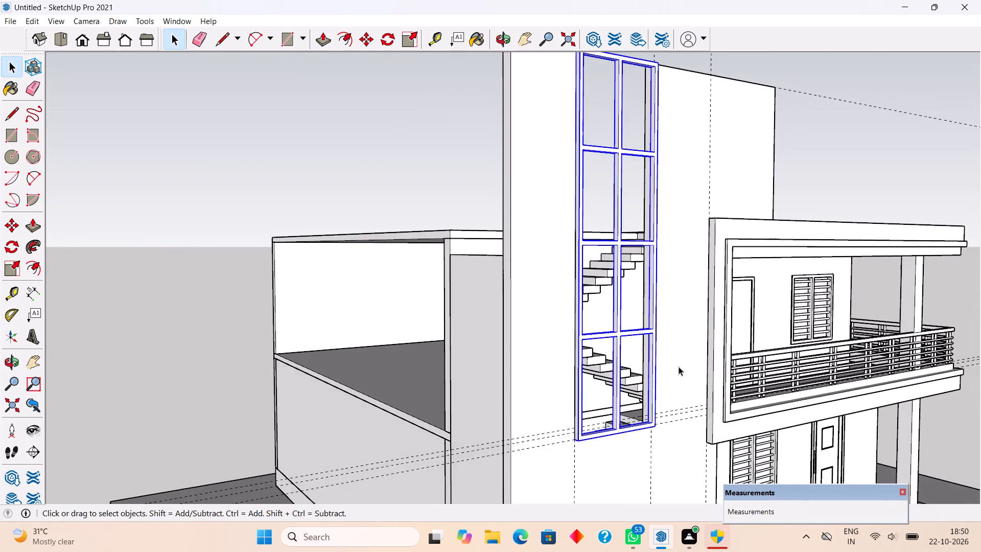
{"action": "scroll", "coordinate": [632, 457], "scroll_direction": "up", "scroll_amount": 6}
{"action": "scroll", "coordinate": [671, 386], "scroll_direction": "up", "scroll_amount": 7}
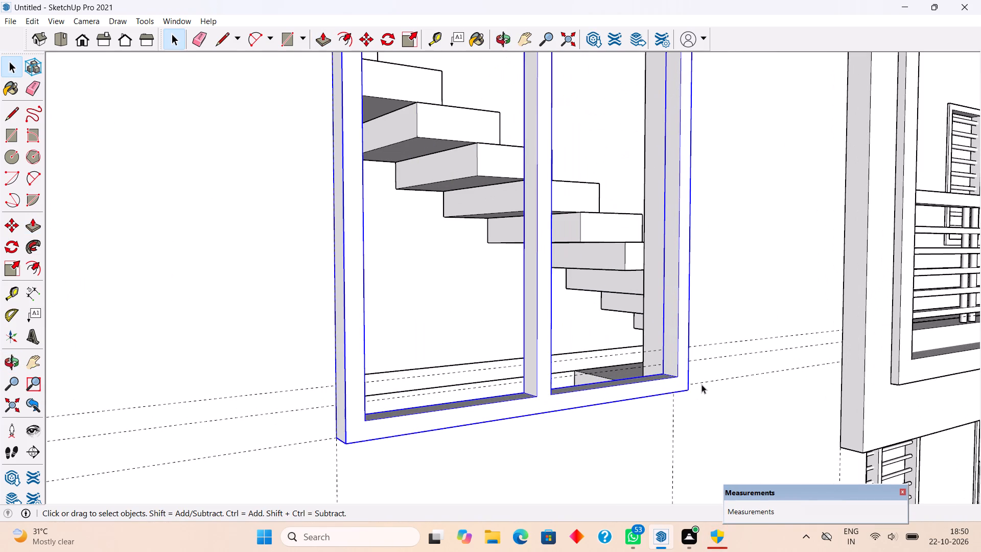
{"action": "key", "text": "m"}
{"action": "left_click", "coordinate": [690, 389]}
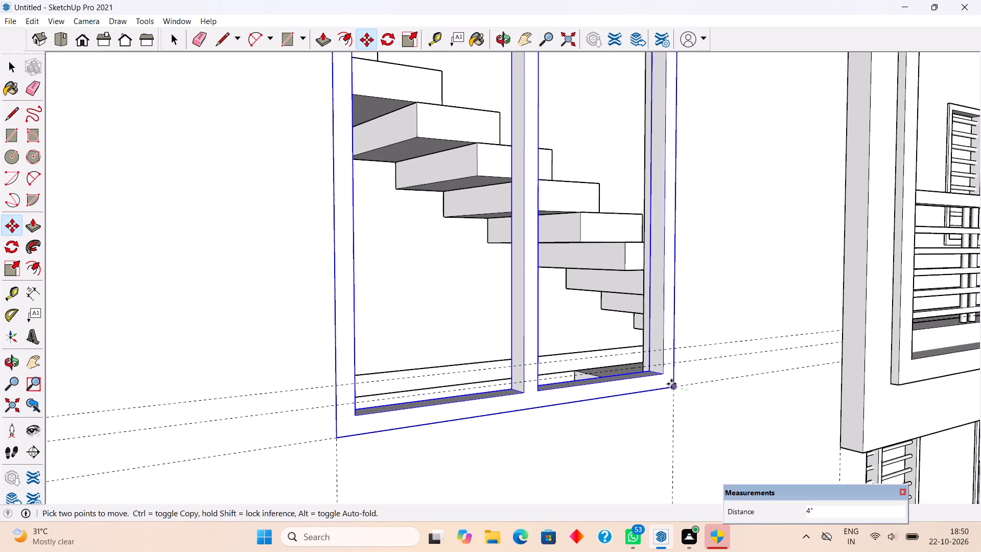
{"action": "left_click", "coordinate": [671, 384]}
{"action": "key", "text": "space"}
{"action": "scroll", "coordinate": [668, 383], "scroll_direction": "down", "scroll_amount": 5}
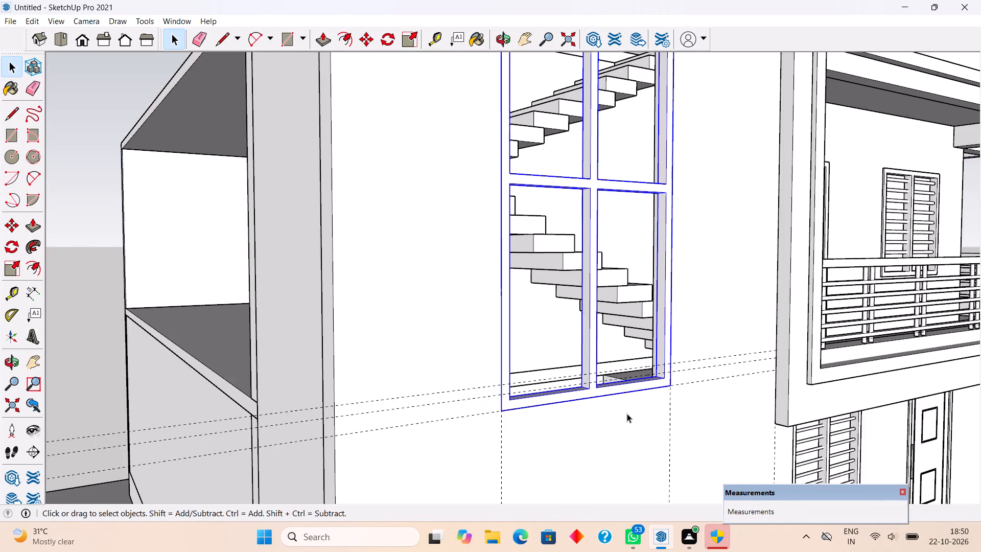
{"action": "scroll", "coordinate": [627, 413], "scroll_direction": "down", "scroll_amount": 6}
{"action": "left_click", "coordinate": [190, 160]}
Draw a rectangle corner to corner over each of the two top-row window openings, 2' 7 1/2" by 5' 1".
{"action": "middle_click_drag", "start_coordinate": [577, 347], "coordinate": [423, 391]}
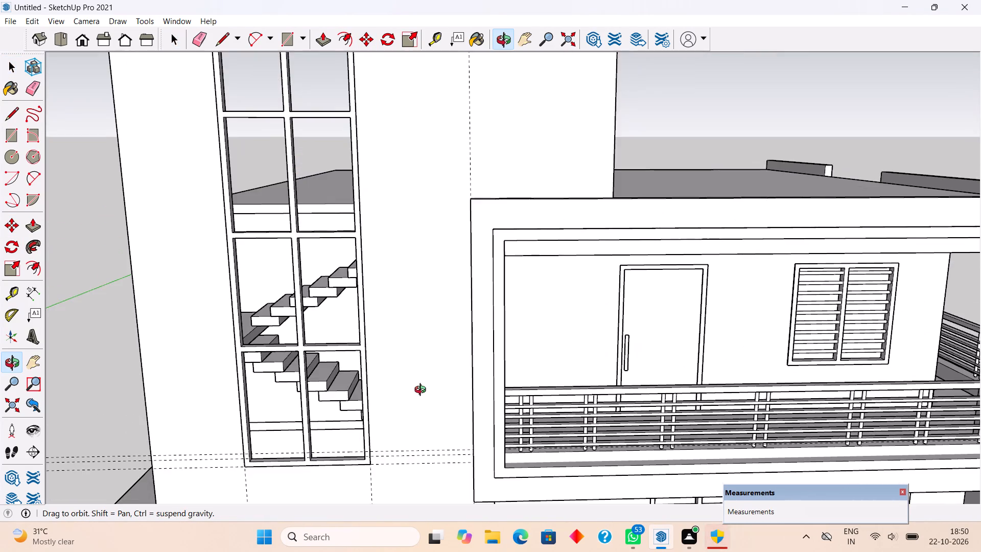
{"action": "middle_click_drag", "start_coordinate": [423, 391], "coordinate": [479, 411]}
{"action": "scroll", "coordinate": [479, 411], "scroll_direction": "down", "scroll_amount": 4}
{"action": "scroll", "coordinate": [413, 160], "scroll_direction": "up", "scroll_amount": 10}
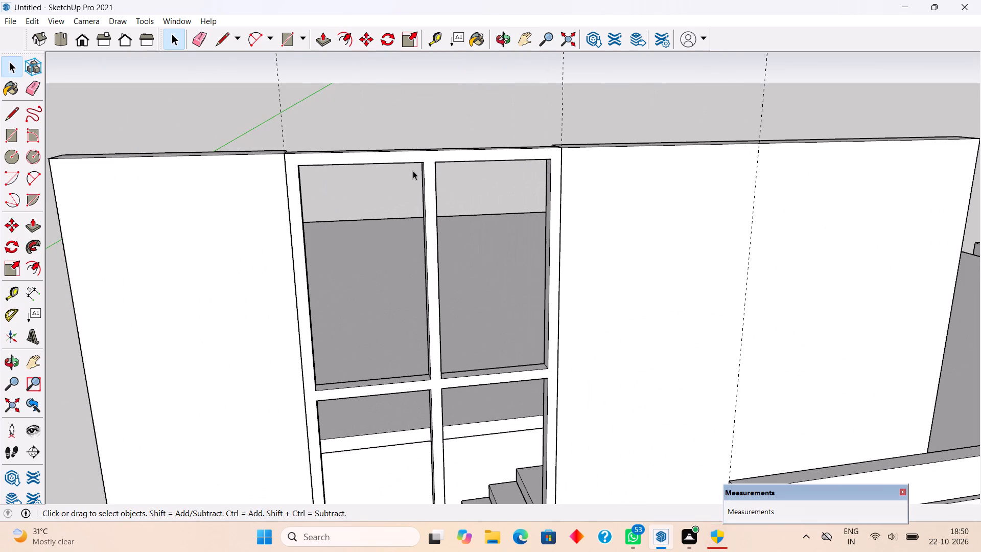
{"action": "key", "text": "r"}
{"action": "left_click", "coordinate": [296, 166]}
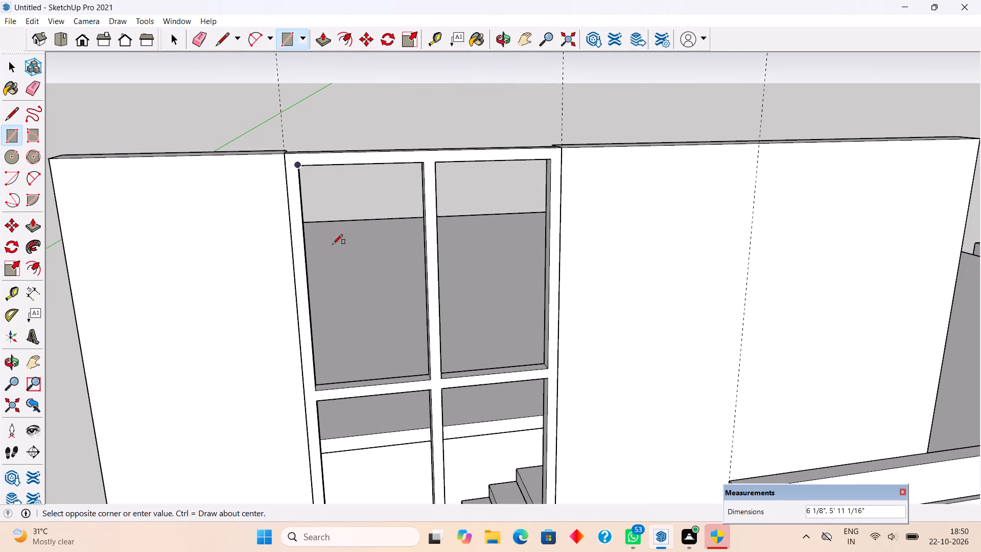
{"action": "left_click", "coordinate": [430, 378]}
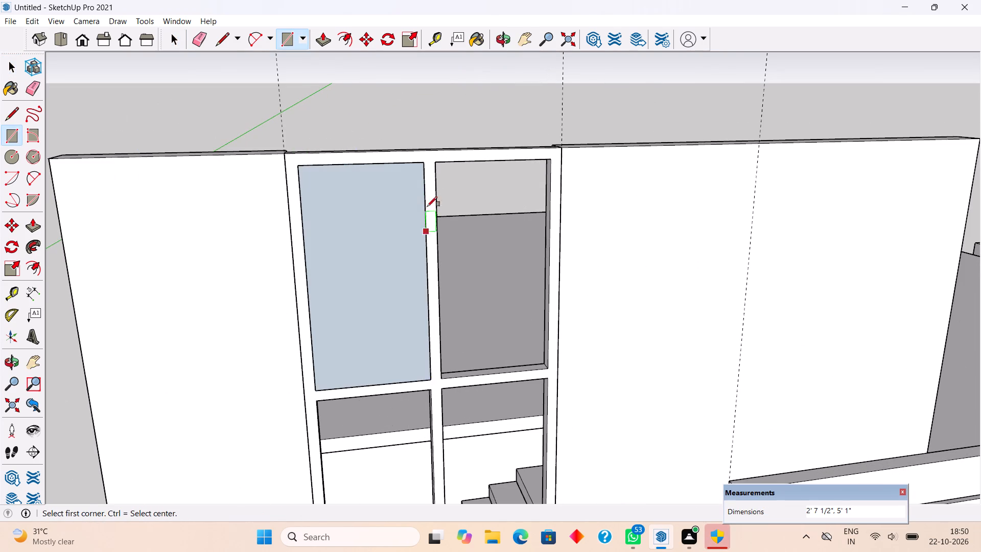
{"action": "left_click", "coordinate": [438, 162]}
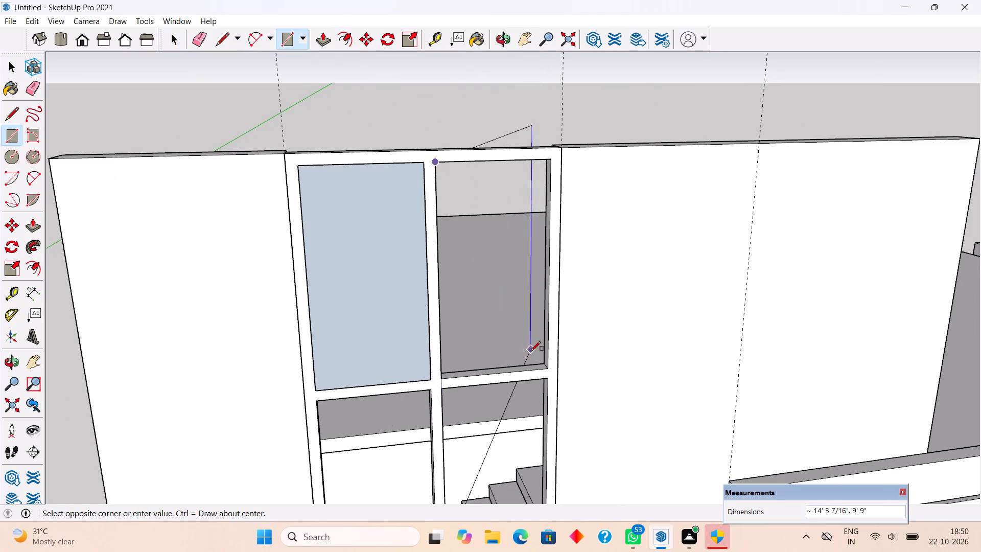
{"action": "left_click", "coordinate": [547, 372]}
Draw a rectangle corner to corner over each second-row window opening from the top, 2' 7 1/2" by 5' 1".
{"action": "scroll", "coordinate": [354, 188], "scroll_direction": "down", "scroll_amount": 3}
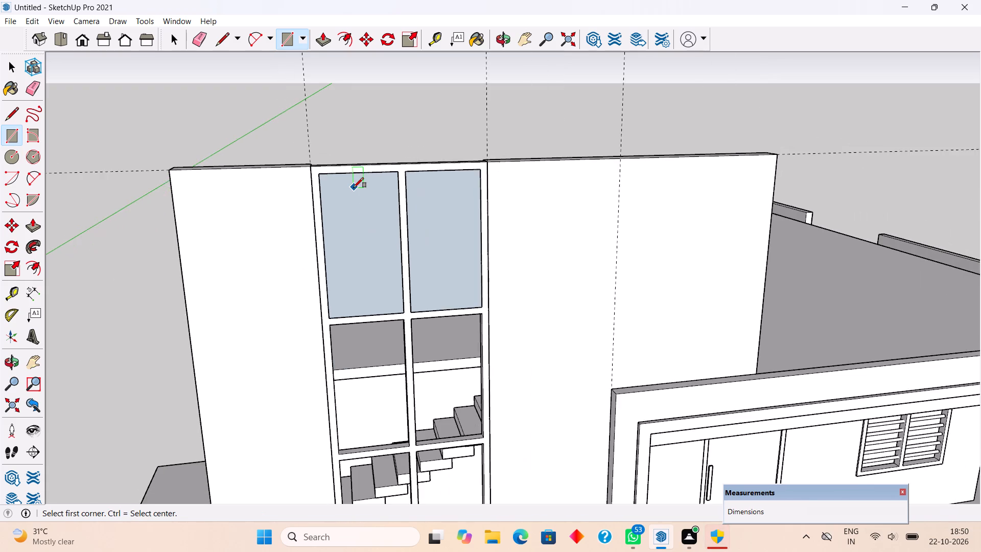
{"action": "scroll", "coordinate": [354, 188], "scroll_direction": "down", "scroll_amount": 11}
{"action": "scroll", "coordinate": [419, 447], "scroll_direction": "up", "scroll_amount": 5}
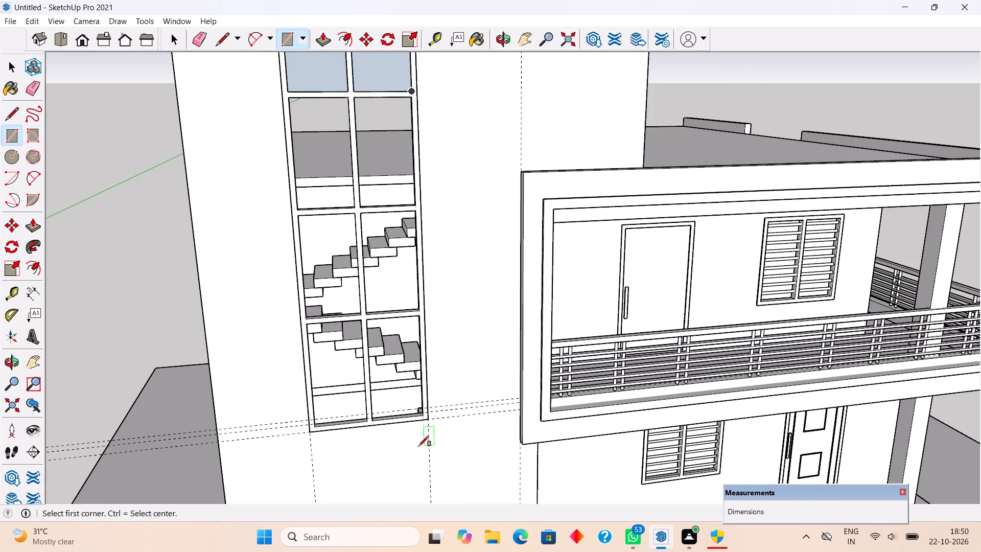
{"action": "scroll", "coordinate": [288, 99], "scroll_direction": "up", "scroll_amount": 4}
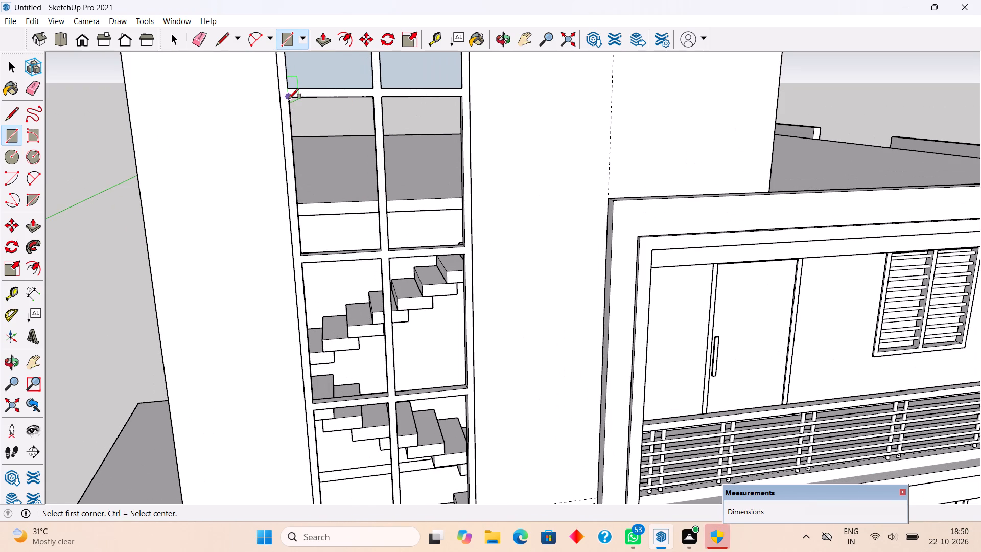
{"action": "left_click", "coordinate": [289, 99]}
{"action": "left_click", "coordinate": [380, 254]}
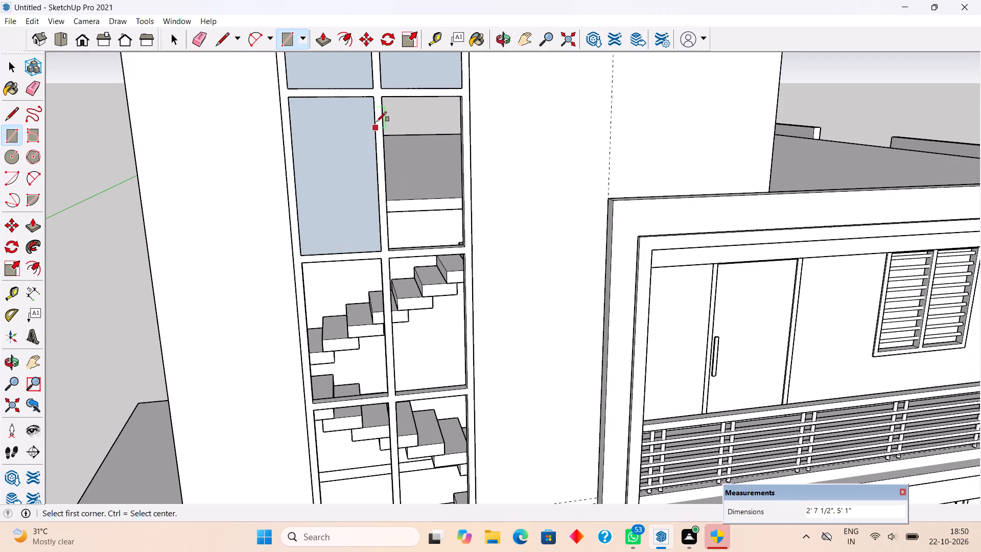
{"action": "left_click", "coordinate": [385, 97]}
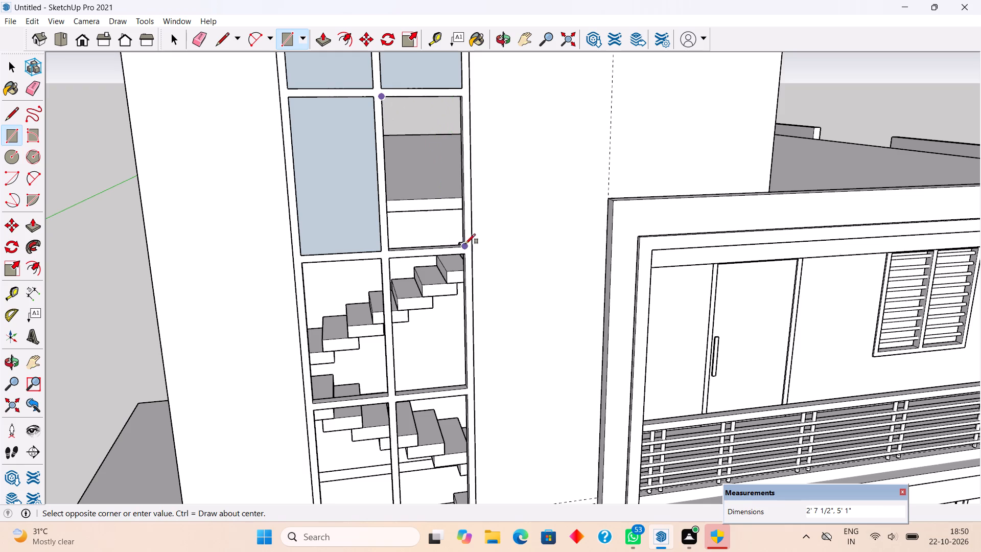
{"action": "left_click", "coordinate": [465, 244]}
Draw a rectangle corner to corner over each of the two third-row window openings from the top.
{"action": "left_click", "coordinate": [300, 264]}
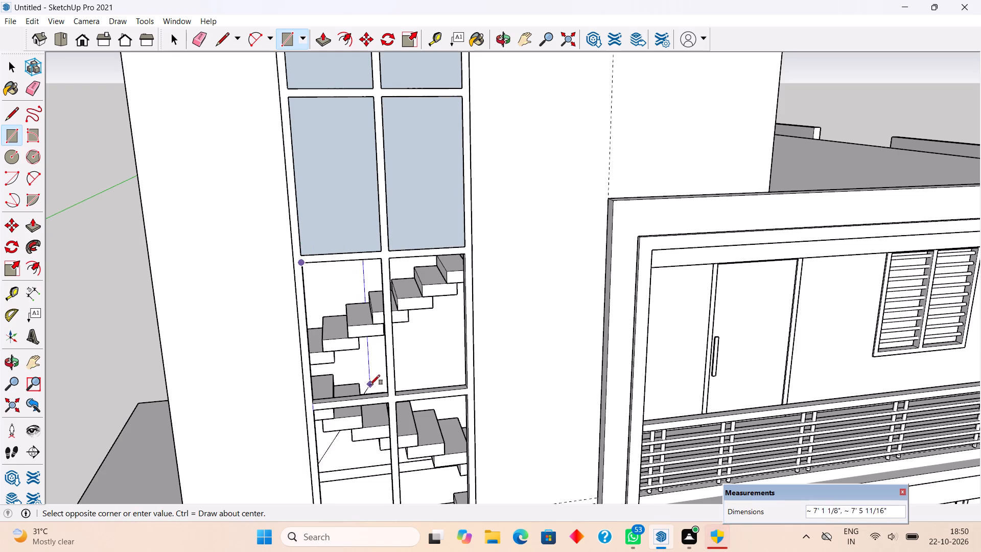
{"action": "left_click", "coordinate": [387, 395]}
{"action": "left_click", "coordinate": [389, 258]}
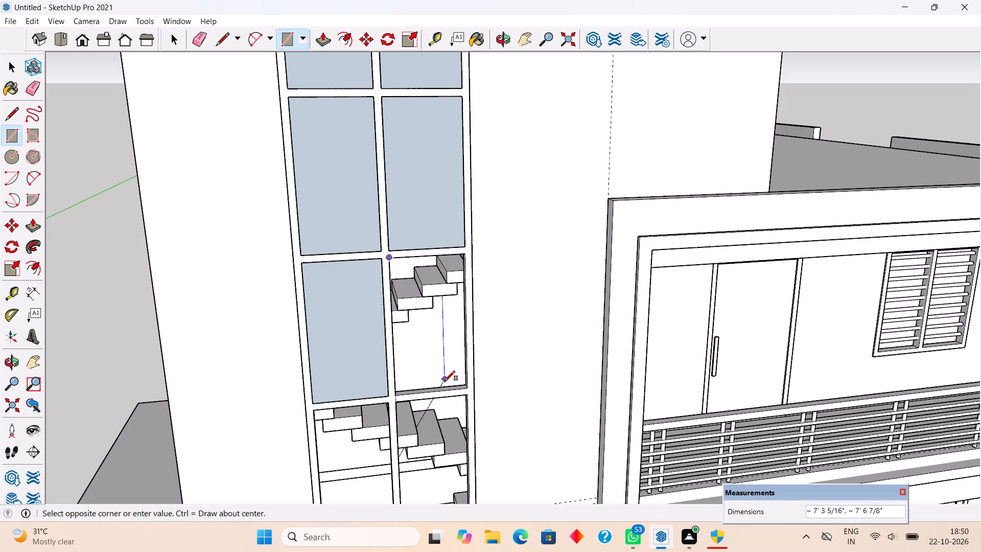
{"action": "left_click", "coordinate": [464, 392]}
Draw a rectangle corner to corner over each of the two bottom-row window openings, 2' 7 1/2" by 5' 6".
{"action": "scroll", "coordinate": [355, 212], "scroll_direction": "down", "scroll_amount": 5}
{"action": "scroll", "coordinate": [413, 458], "scroll_direction": "up", "scroll_amount": 3}
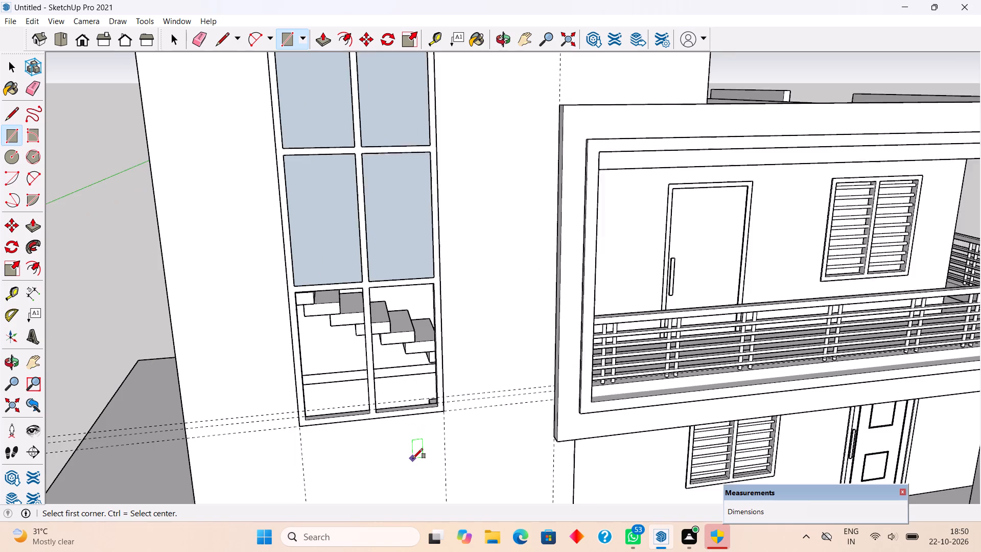
{"action": "scroll", "coordinate": [413, 458], "scroll_direction": "up", "scroll_amount": 2}
{"action": "left_click", "coordinate": [282, 273]}
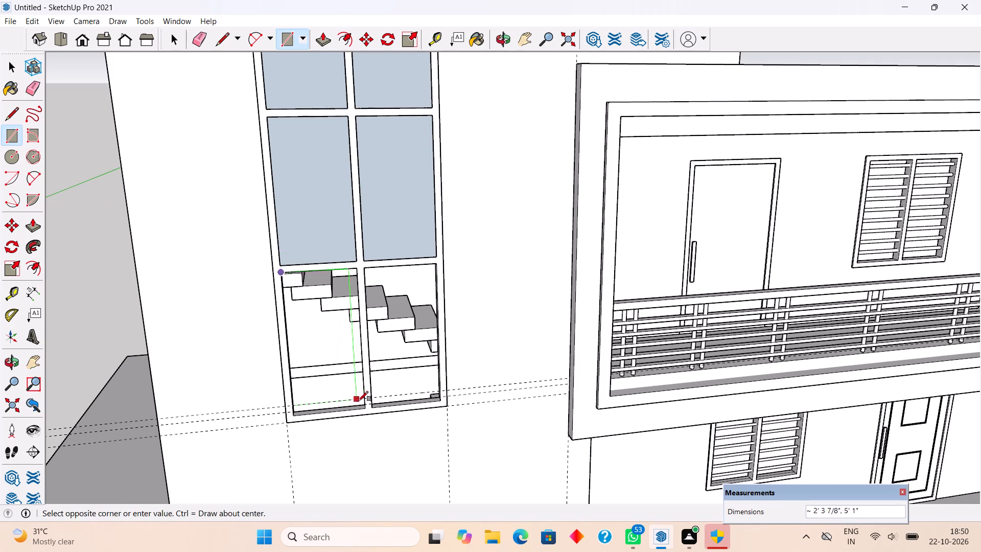
{"action": "left_click", "coordinate": [363, 406]}
{"action": "left_click", "coordinate": [368, 270]}
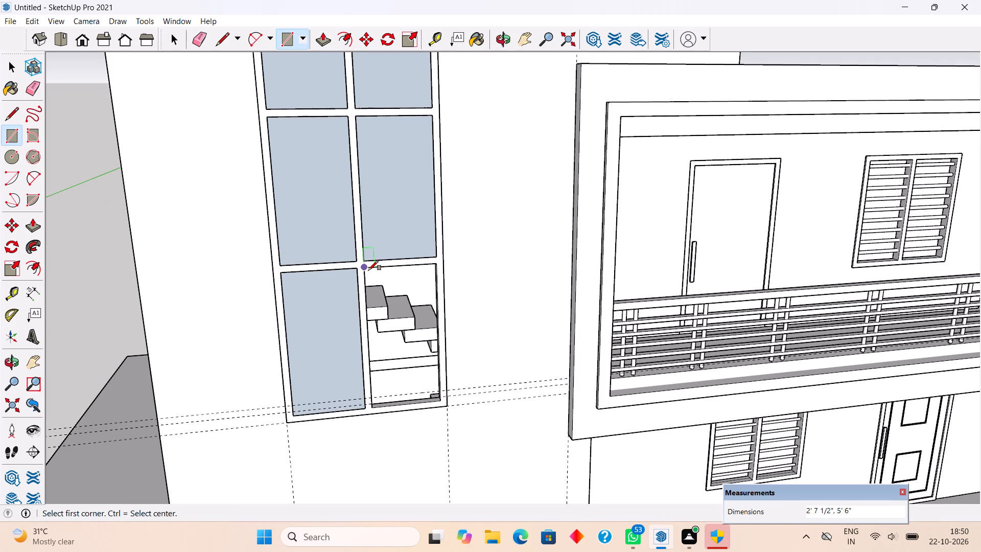
{"action": "left_click", "coordinate": [442, 402]}
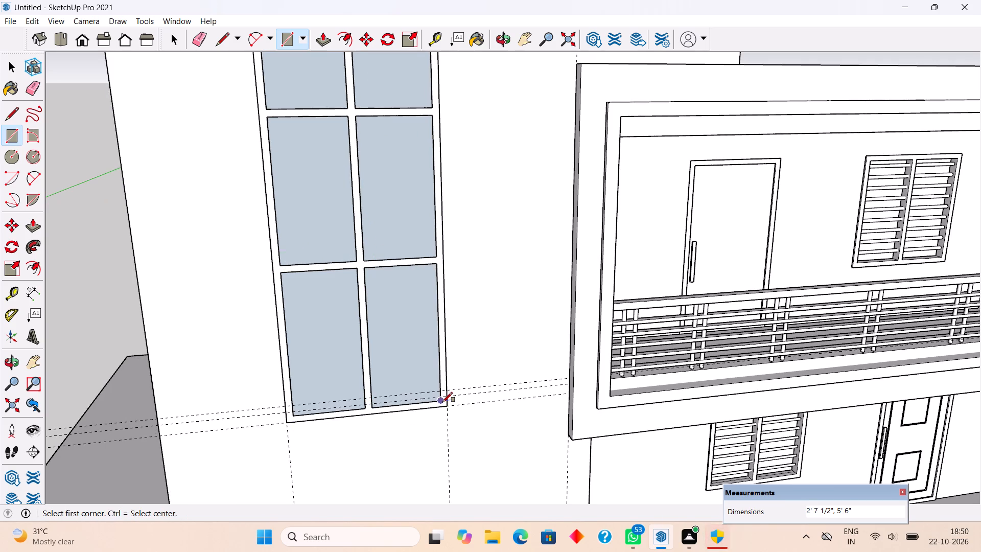
Make each of the two bottom-row glass panes its own group, including its edges.
{"action": "key", "text": "space"}
{"action": "triple_click", "coordinate": [416, 361]}
{"action": "right_click", "coordinate": [416, 361]}
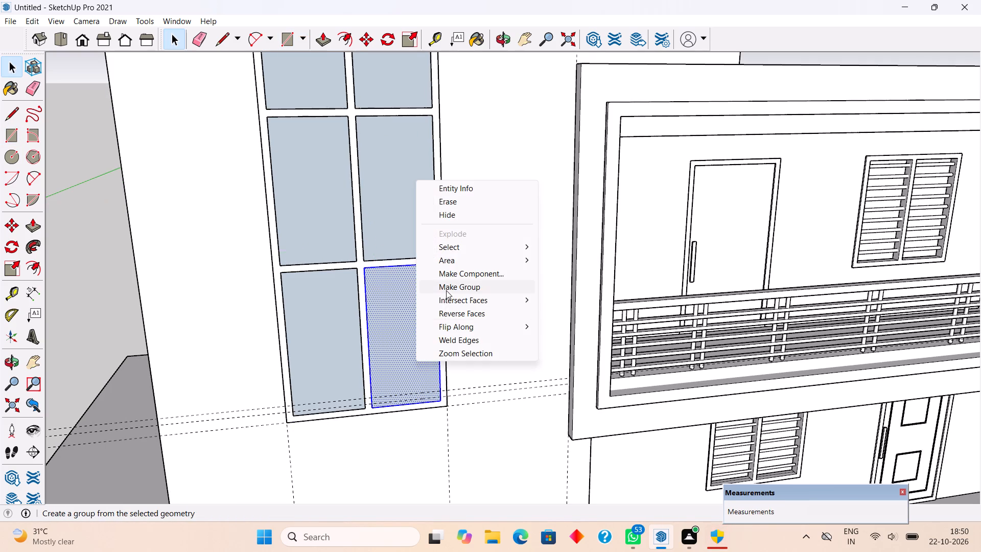
{"action": "left_click", "coordinate": [446, 290]}
{"action": "triple_click", "coordinate": [351, 317]}
{"action": "right_click", "coordinate": [351, 317]}
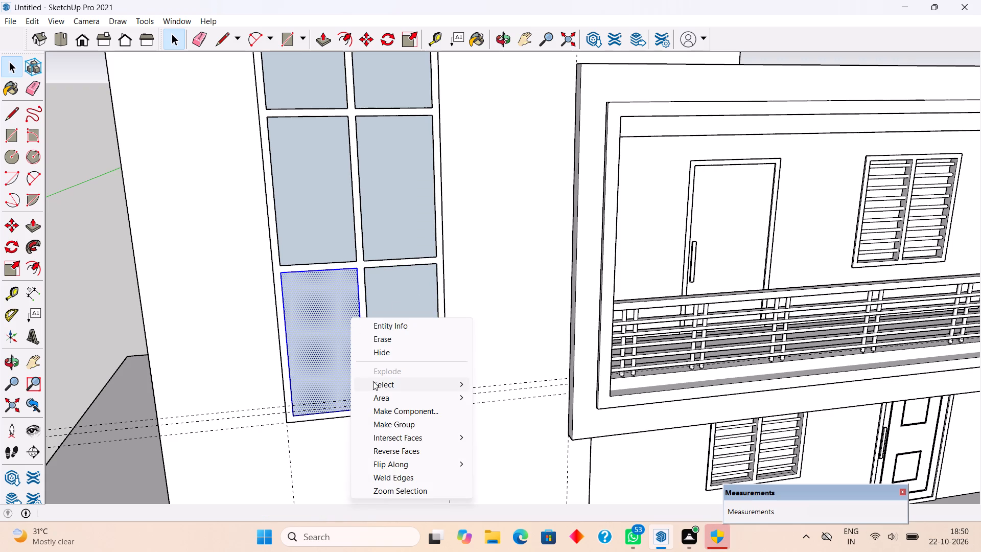
{"action": "left_click", "coordinate": [391, 422]}
Make each of the two glass panes in the row above the bottom one its own group.
{"action": "triple_click", "coordinate": [402, 204]}
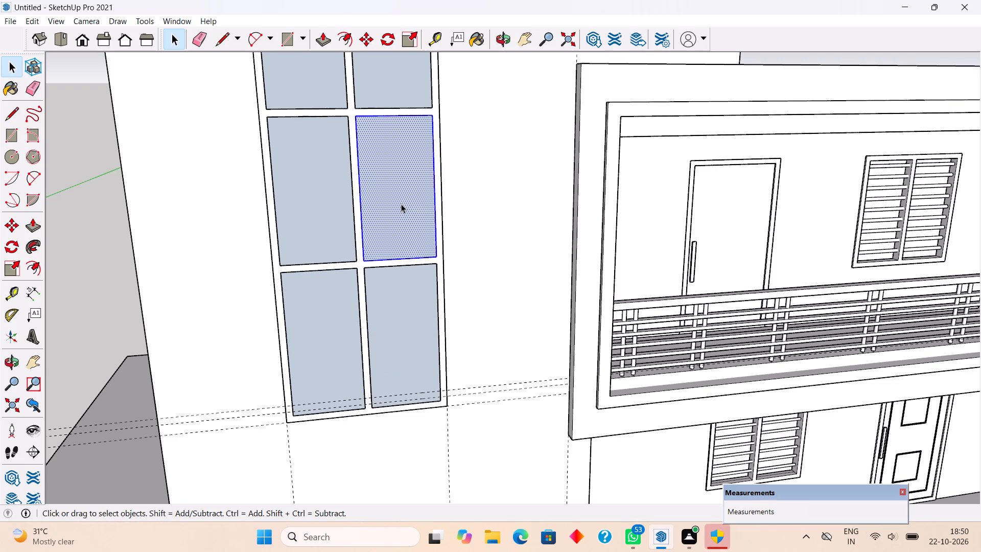
{"action": "right_click", "coordinate": [401, 204]}
{"action": "left_click", "coordinate": [439, 311]}
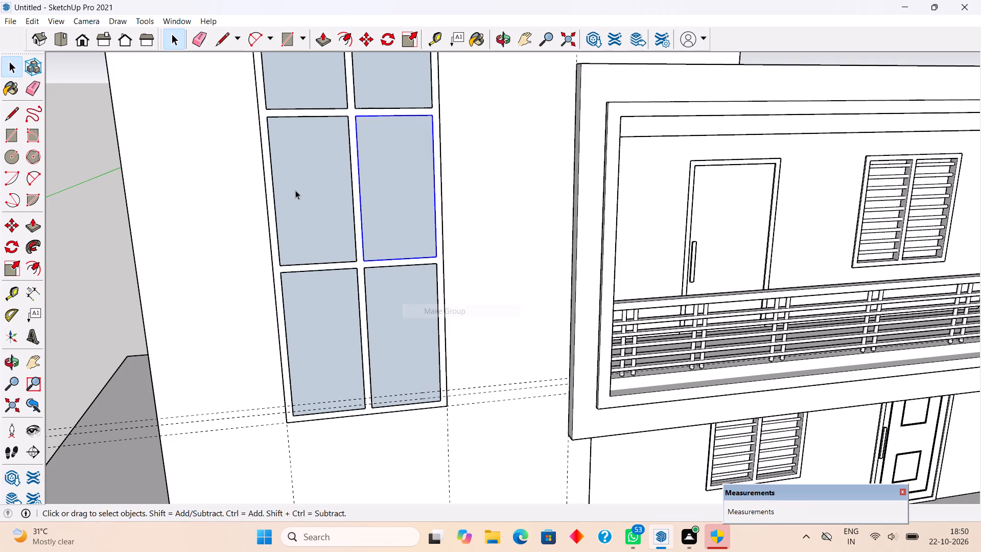
{"action": "triple_click", "coordinate": [295, 190]}
{"action": "right_click", "coordinate": [295, 190]}
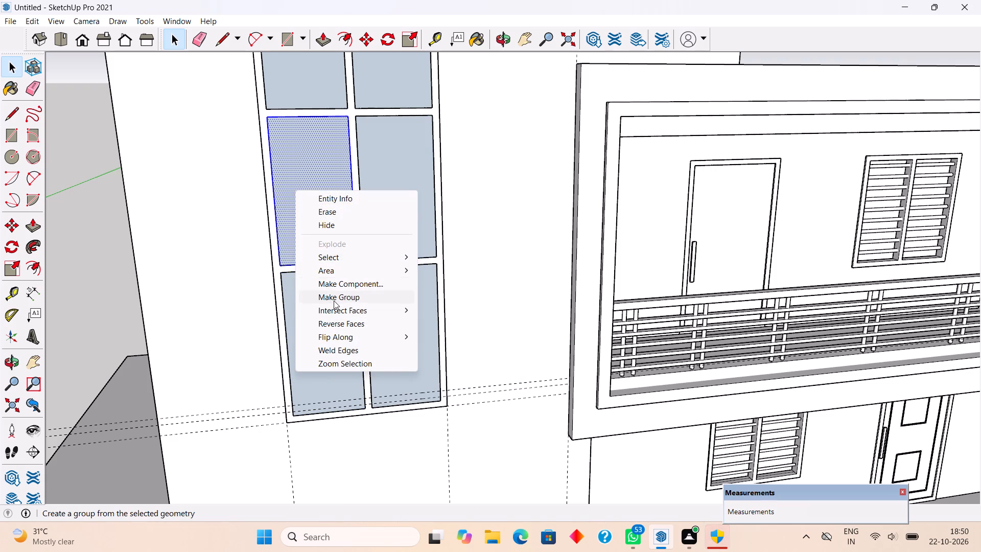
{"action": "left_click", "coordinate": [334, 301]}
Make each of the two top-row glass panes of the tall window its own group, including its edges.
{"action": "scroll", "coordinate": [326, 280], "scroll_direction": "down", "scroll_amount": 12}
{"action": "scroll", "coordinate": [373, 41], "scroll_direction": "up", "scroll_amount": 4}
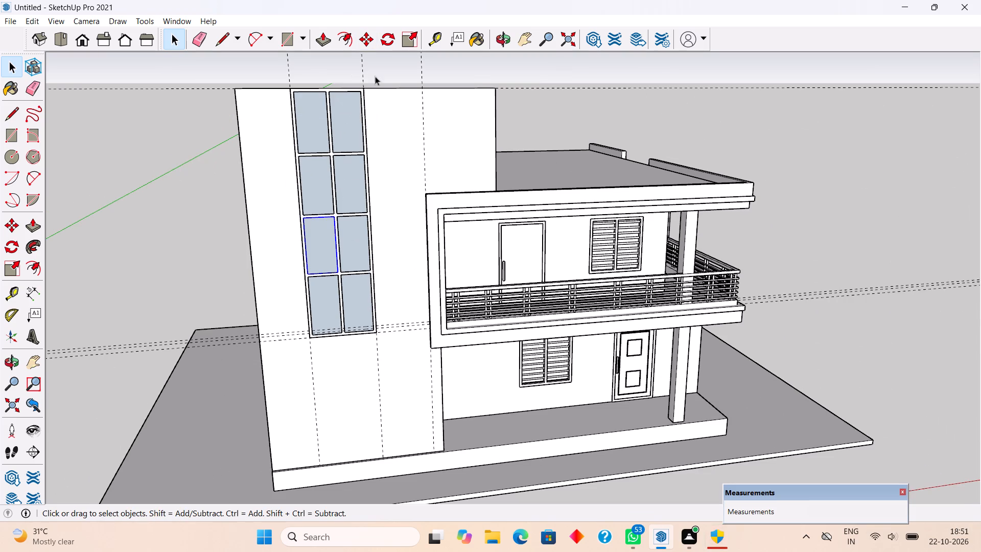
{"action": "scroll", "coordinate": [376, 95], "scroll_direction": "up", "scroll_amount": 4}
{"action": "scroll", "coordinate": [338, 136], "scroll_direction": "up", "scroll_amount": 4}
{"action": "triple_click", "coordinate": [334, 139]}
{"action": "right_click", "coordinate": [334, 139]}
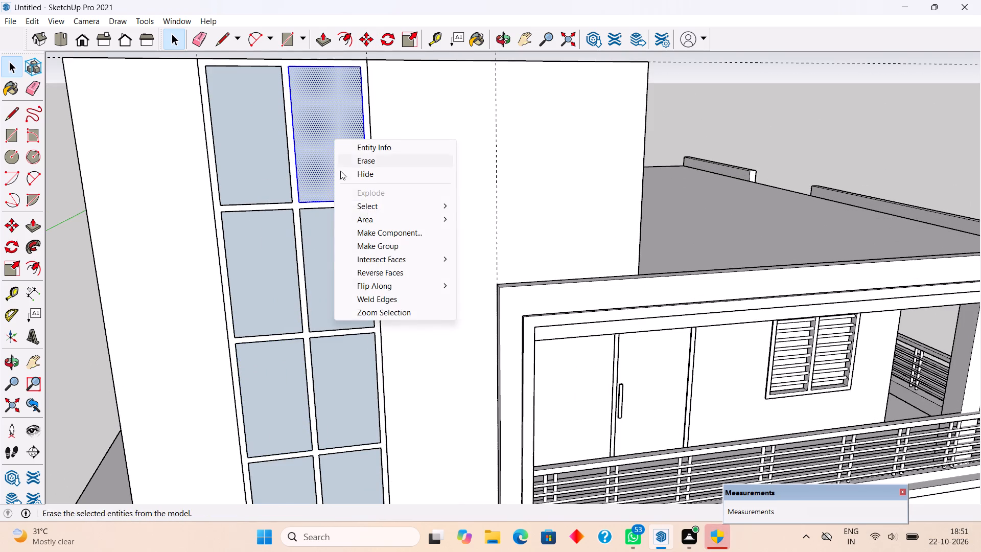
{"action": "left_click", "coordinate": [367, 240]}
{"action": "triple_click", "coordinate": [261, 160]}
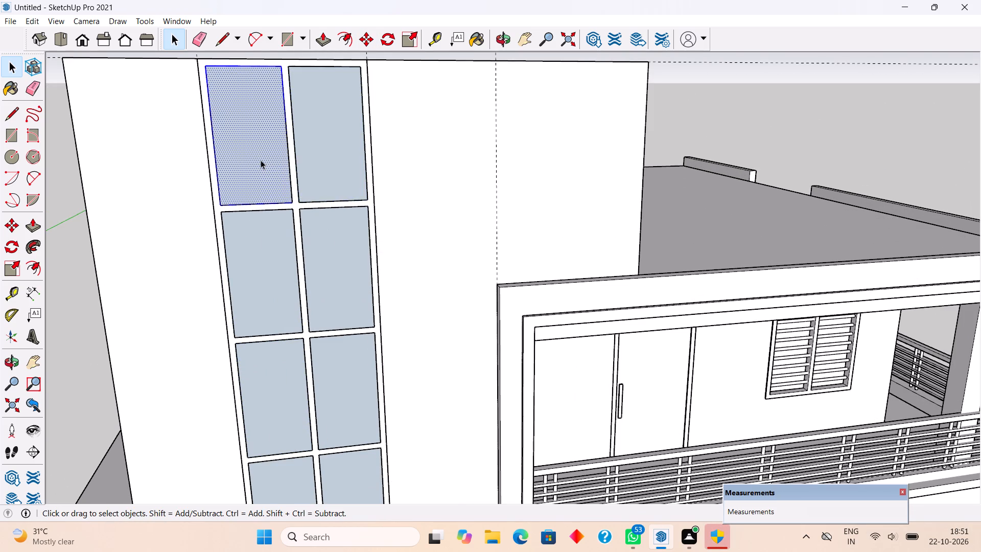
{"action": "right_click", "coordinate": [261, 160]}
{"action": "left_click", "coordinate": [301, 268]}
Make each of the two second-row glass panes its own group, including its edges, and clear the selection.
{"action": "triple_click", "coordinate": [281, 267]}
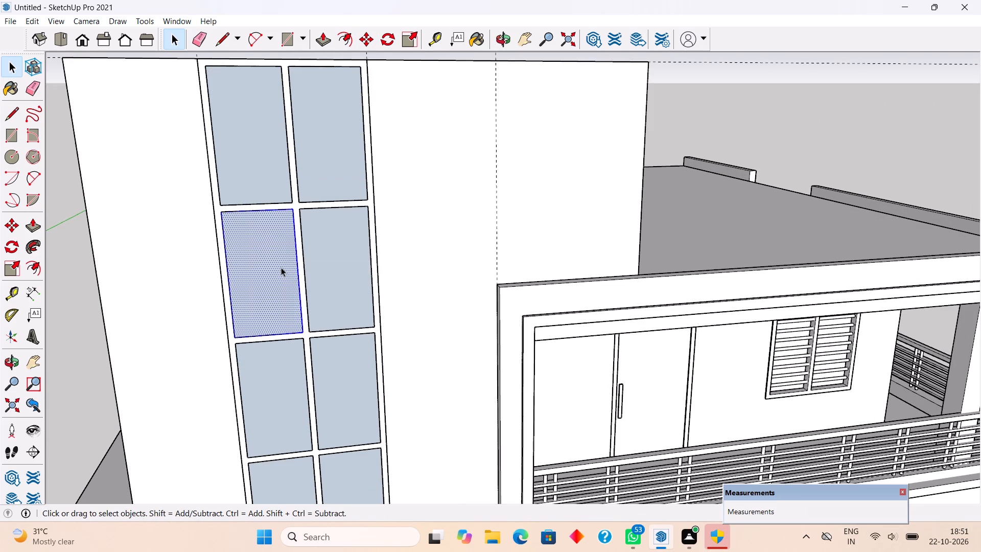
{"action": "right_click", "coordinate": [281, 267]}
{"action": "left_click", "coordinate": [318, 370]}
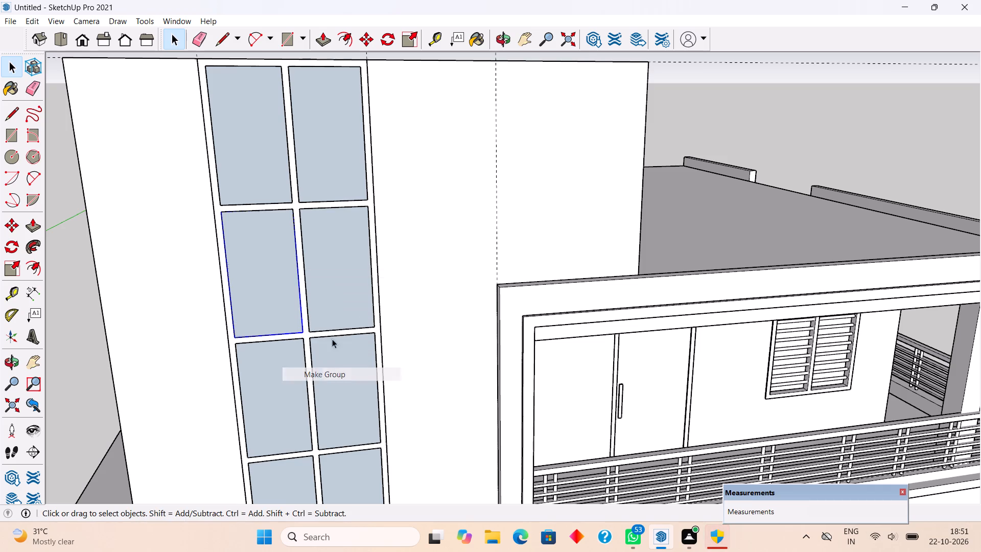
{"action": "triple_click", "coordinate": [352, 306]}
{"action": "right_click", "coordinate": [352, 303]}
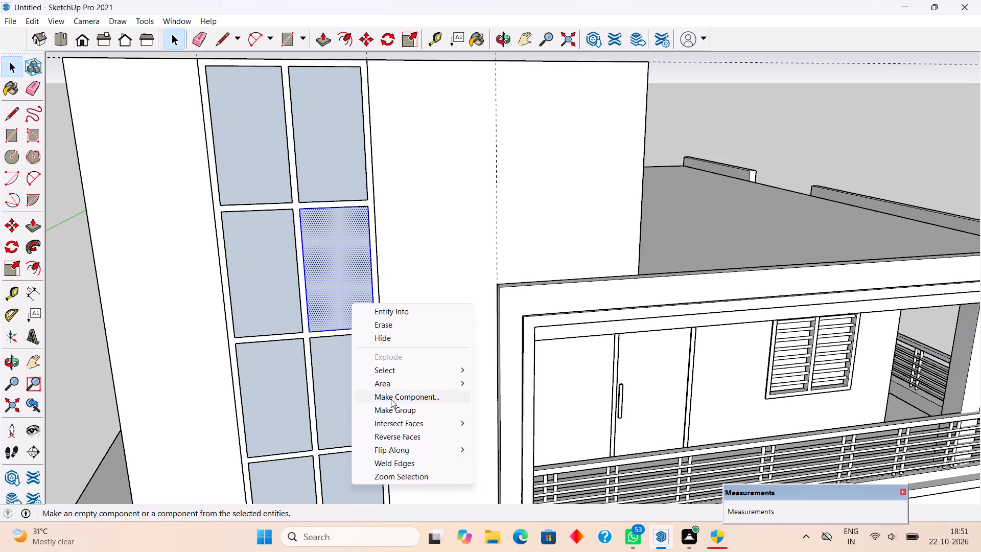
{"action": "left_click", "coordinate": [393, 408]}
{"action": "left_click", "coordinate": [315, 379]}
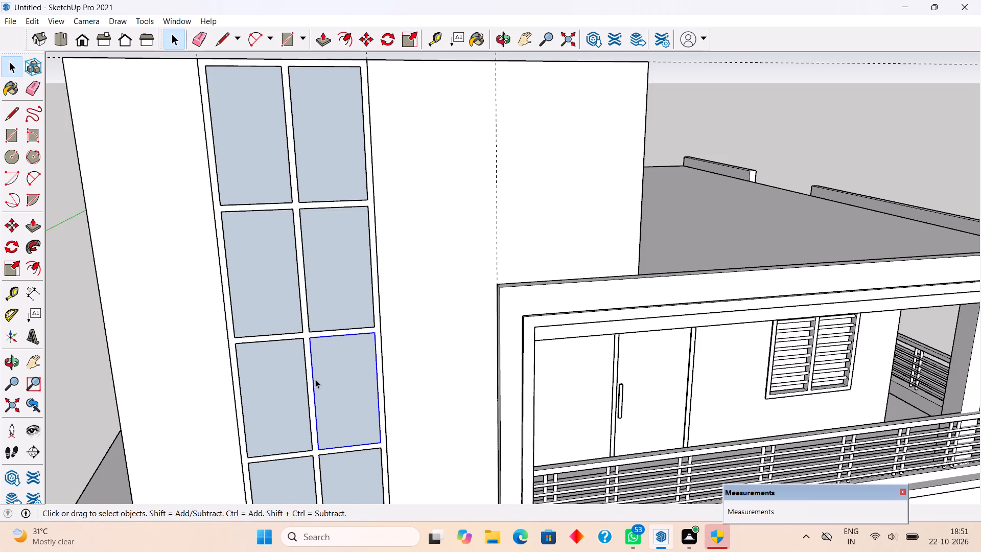
{"action": "left_click", "coordinate": [86, 258]}
{"action": "scroll", "coordinate": [84, 256], "scroll_direction": "down", "scroll_amount": 11}
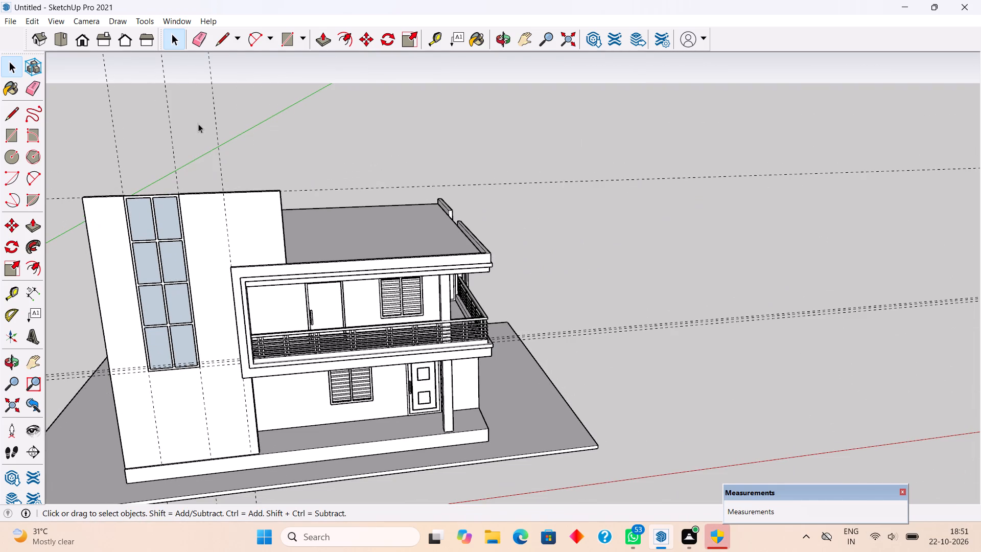
{"action": "left_click", "coordinate": [259, 106]}
Delete all construction guides from the model.
{"action": "scroll", "coordinate": [261, 366], "scroll_direction": "down", "scroll_amount": 5}
{"action": "middle_click_drag", "start_coordinate": [317, 324], "coordinate": [378, 219]}
{"action": "scroll", "coordinate": [0, 309], "scroll_direction": "up", "scroll_amount": 1}
{"action": "scroll", "coordinate": [189, 296], "scroll_direction": "up", "scroll_amount": 1}
{"action": "middle_click_drag", "start_coordinate": [206, 250], "coordinate": [94, 290]}
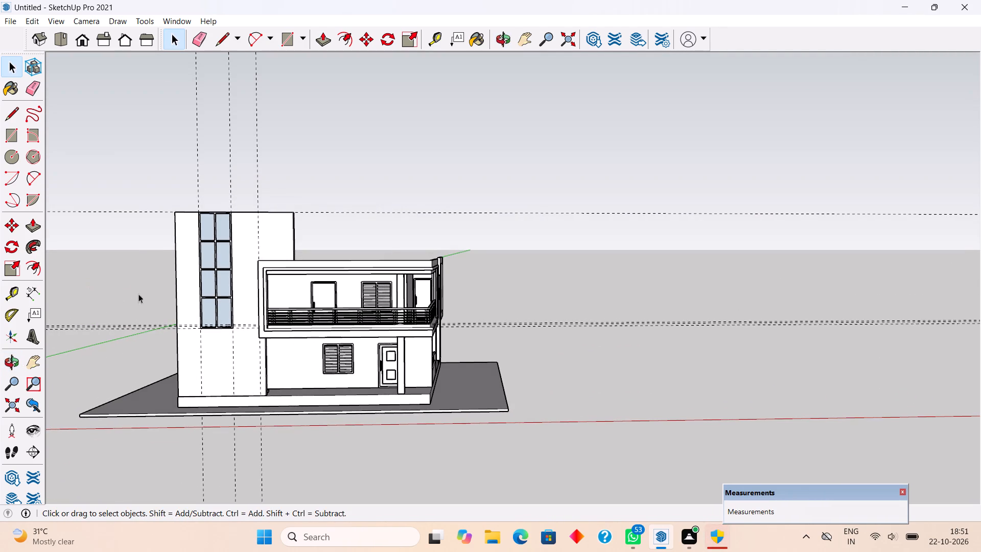
{"action": "left_click", "coordinate": [33, 20]}
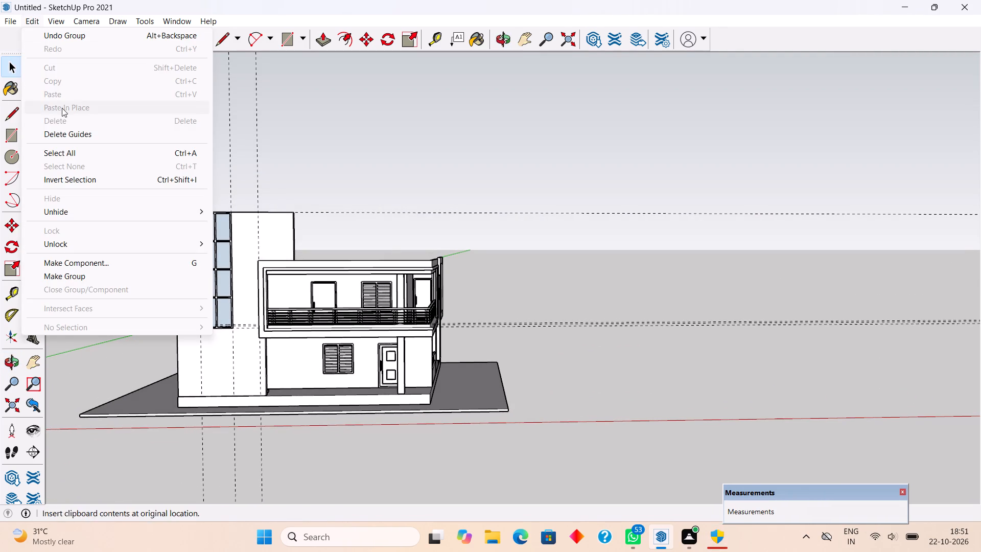
{"action": "left_click", "coordinate": [74, 135]}
Place a vertical guide on the front wall 1.5' outward from the tall window frame's left edge.
{"action": "middle_click_drag", "start_coordinate": [109, 173], "coordinate": [160, 194]}
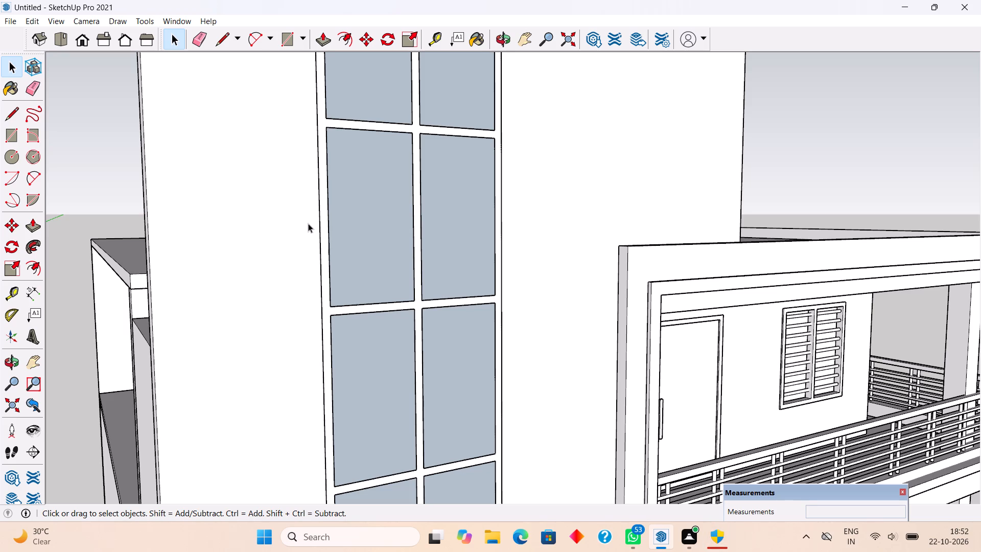
{"action": "key", "text": "t"}
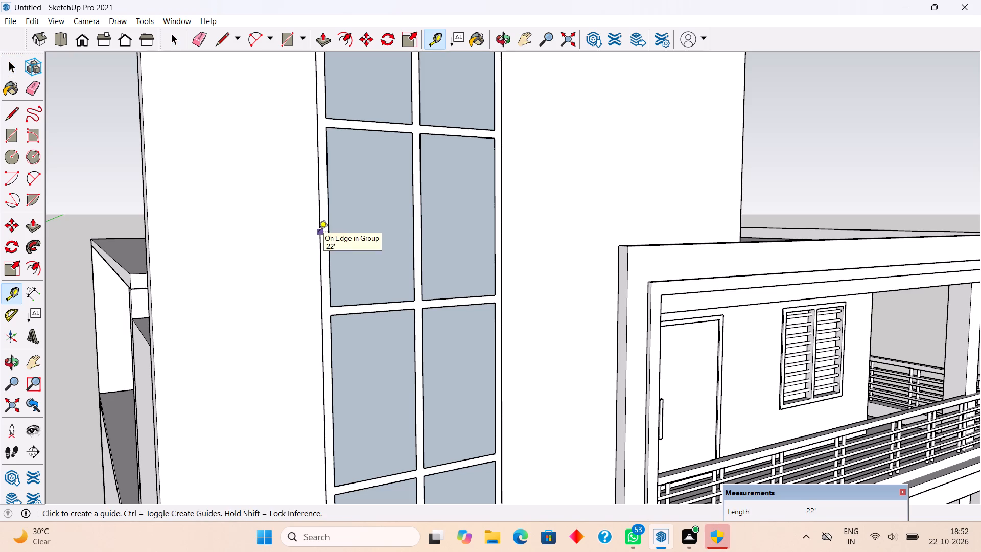
{"action": "left_click", "coordinate": [318, 233]}
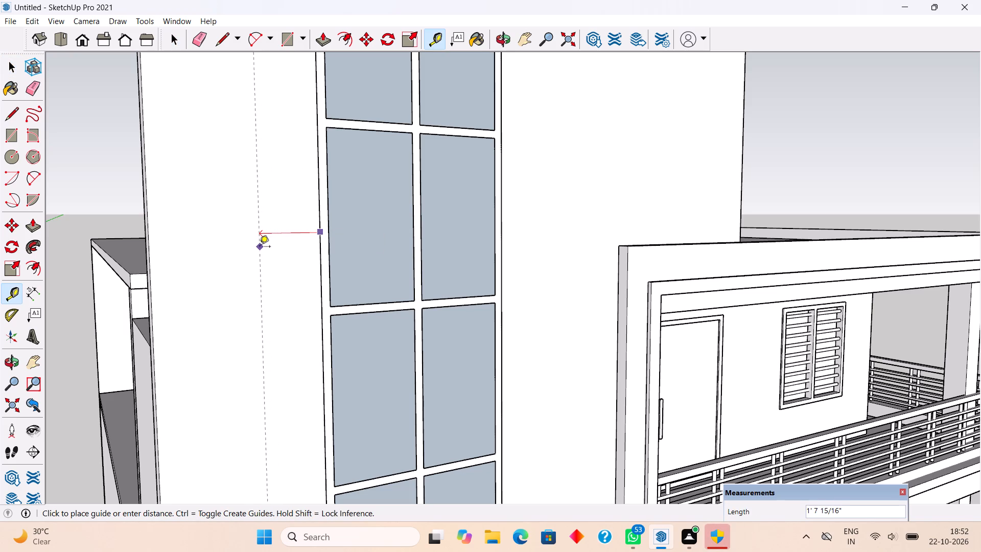
{"action": "type", "text": "1.5'"}
{"action": "key", "text": "Return"}
{"action": "scroll", "coordinate": [260, 247], "scroll_direction": "down", "scroll_amount": 13}
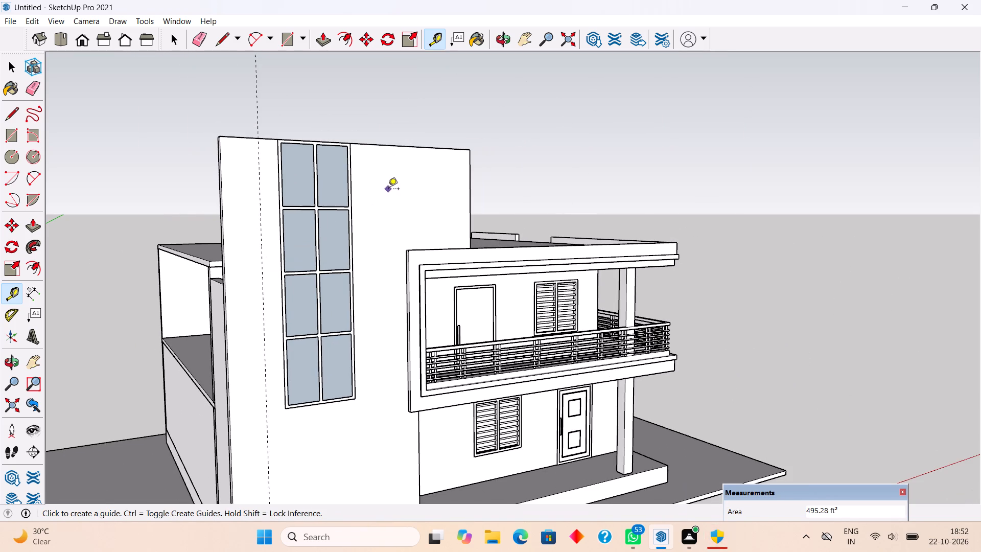
Inside the front stair wall group, extrude the top face of the wall section left of the tall window up 4'.
{"action": "key", "text": "space"}
{"action": "middle_click_drag", "start_coordinate": [380, 157], "coordinate": [510, 311]}
{"action": "scroll", "coordinate": [514, 357], "scroll_direction": "up", "scroll_amount": 5}
{"action": "scroll", "coordinate": [522, 359], "scroll_direction": "down", "scroll_amount": 5}
{"action": "scroll", "coordinate": [556, 420], "scroll_direction": "down", "scroll_amount": 2}
{"action": "scroll", "coordinate": [481, 470], "scroll_direction": "up", "scroll_amount": 9}
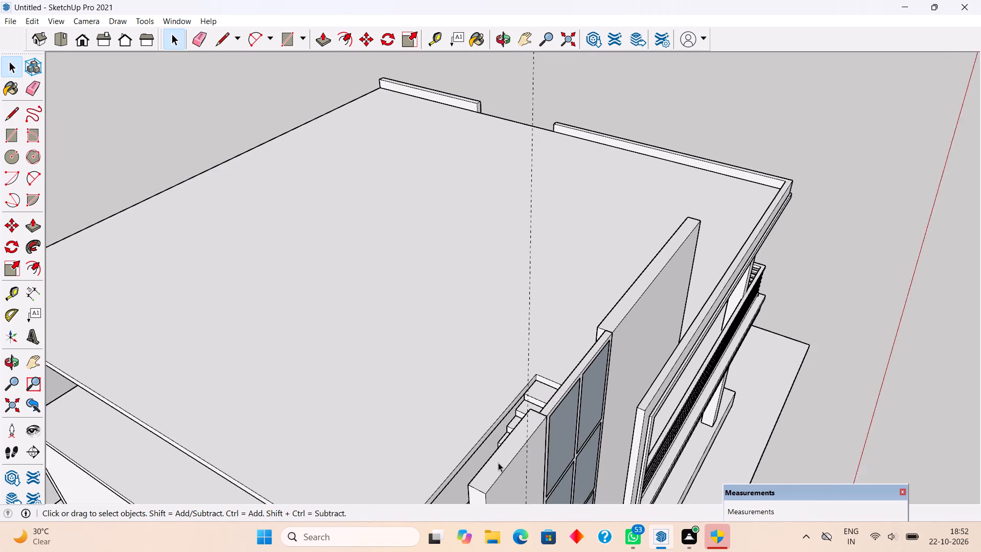
{"action": "scroll", "coordinate": [498, 463], "scroll_direction": "up", "scroll_amount": 2}
{"action": "left_click", "coordinate": [502, 463]}
{"action": "double_click", "coordinate": [502, 463]}
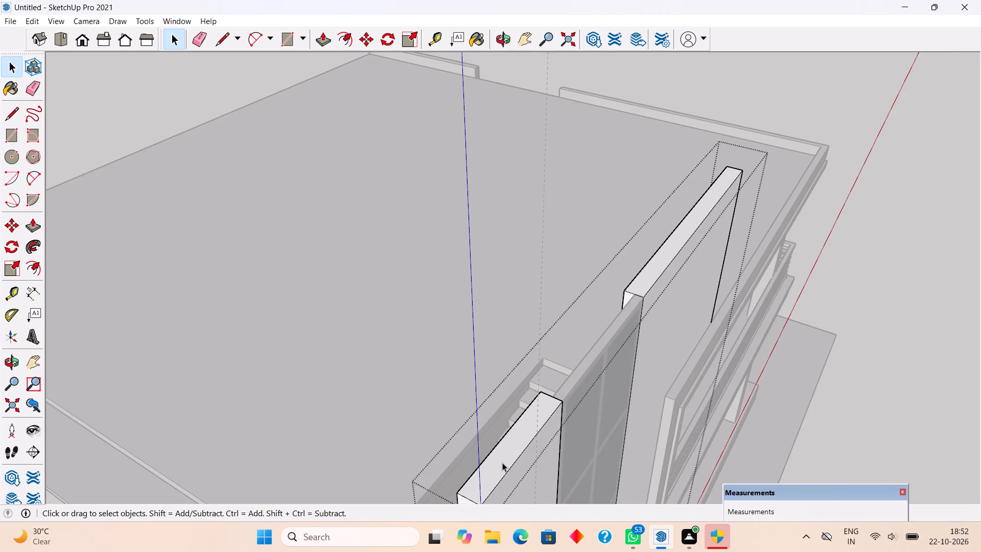
{"action": "left_click", "coordinate": [502, 463]}
{"action": "key", "text": "p"}
{"action": "left_click", "coordinate": [502, 463]}
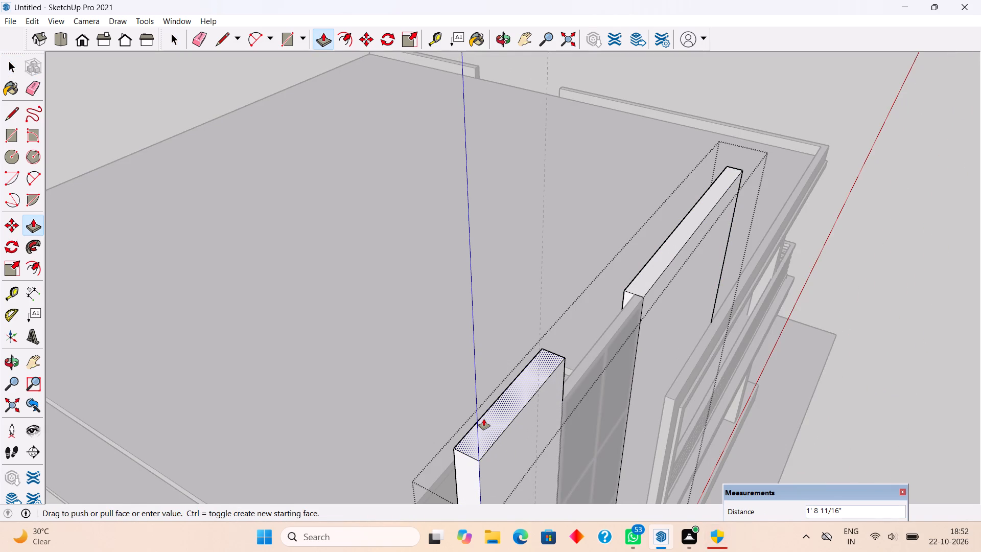
{"action": "type", "text": "4'"}
{"action": "key", "text": "Return"}
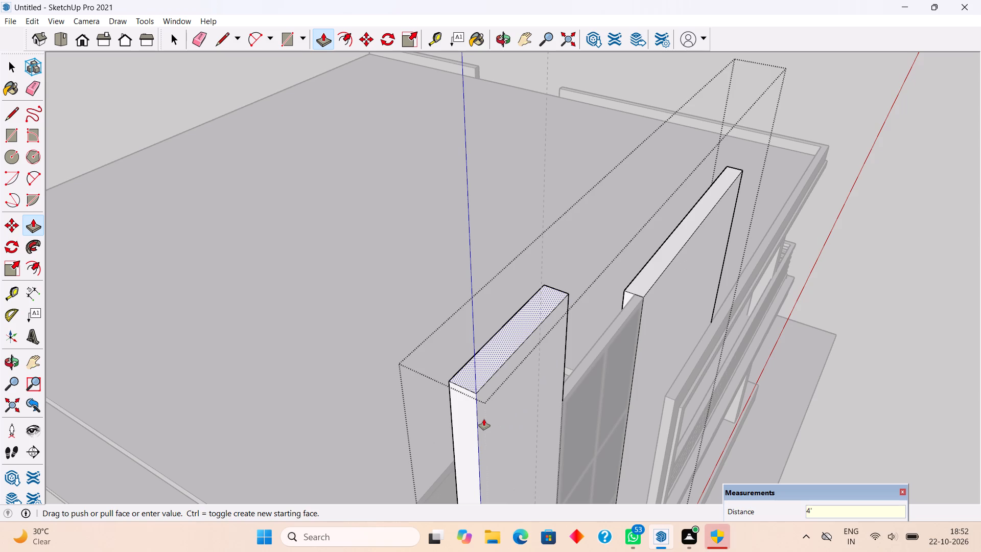
Extrude the top of the wall section on the window's other side up 4', level with the raised section.
{"action": "scroll", "coordinate": [526, 411], "scroll_direction": "down", "scroll_amount": 4}
{"action": "scroll", "coordinate": [632, 296], "scroll_direction": "up", "scroll_amount": 2}
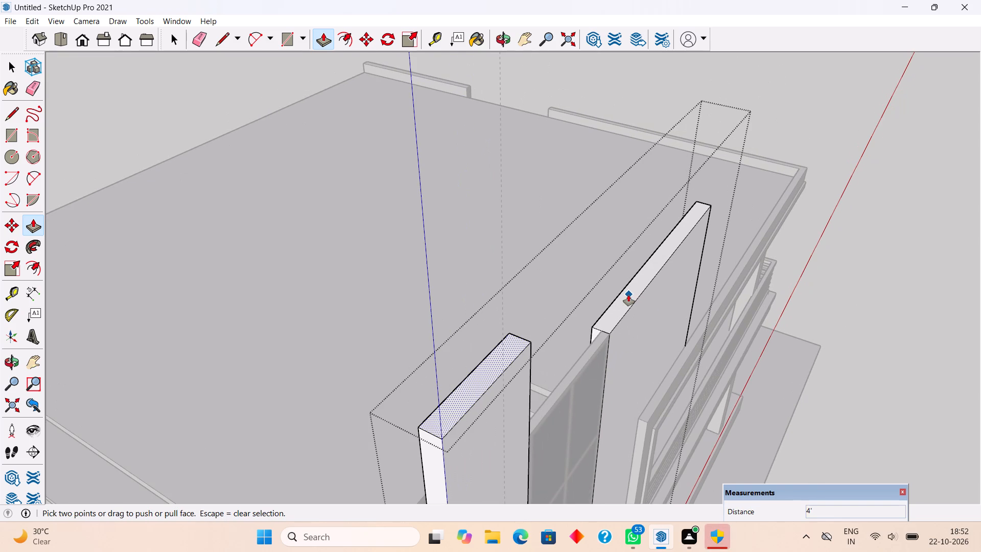
{"action": "key", "text": "space"}
{"action": "left_click", "coordinate": [628, 295]}
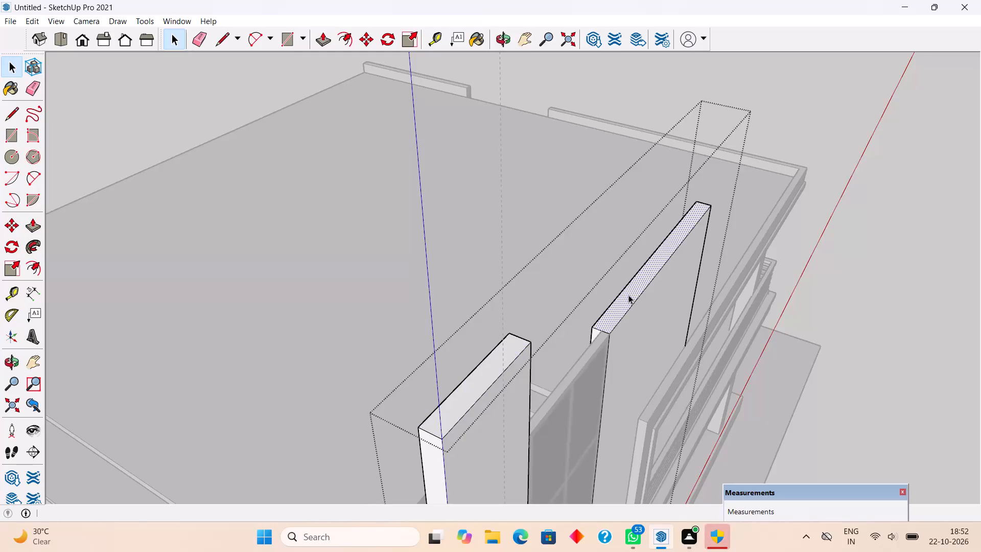
{"action": "key", "text": "p"}
{"action": "left_click", "coordinate": [628, 295]}
{"action": "left_click", "coordinate": [519, 343]}
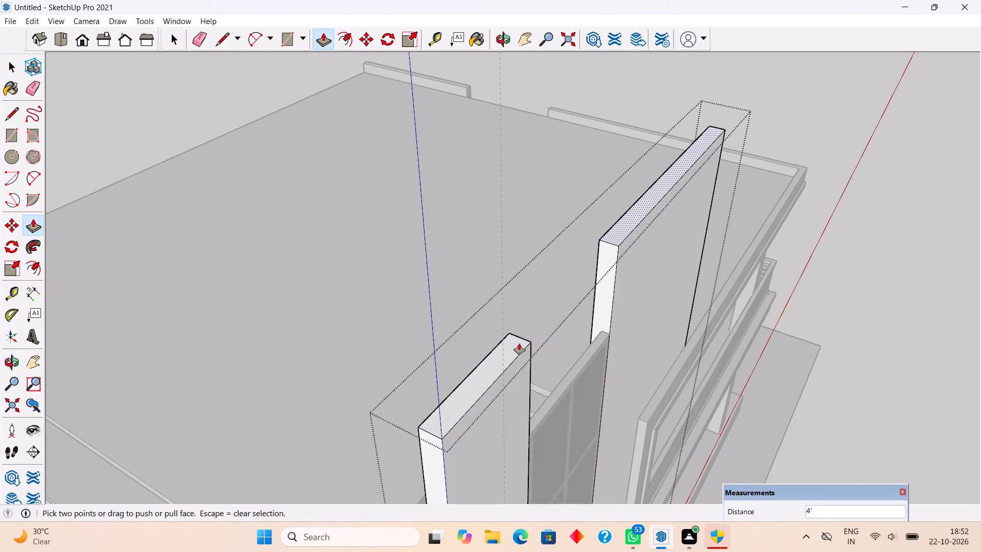
{"action": "key", "text": "space"}
Draw an edge across the raised wall's inner end face at the window frame's top corner.
{"action": "scroll", "coordinate": [613, 330], "scroll_direction": "up", "scroll_amount": 12}
{"action": "left_click", "coordinate": [605, 327]}
{"action": "key", "text": "l"}
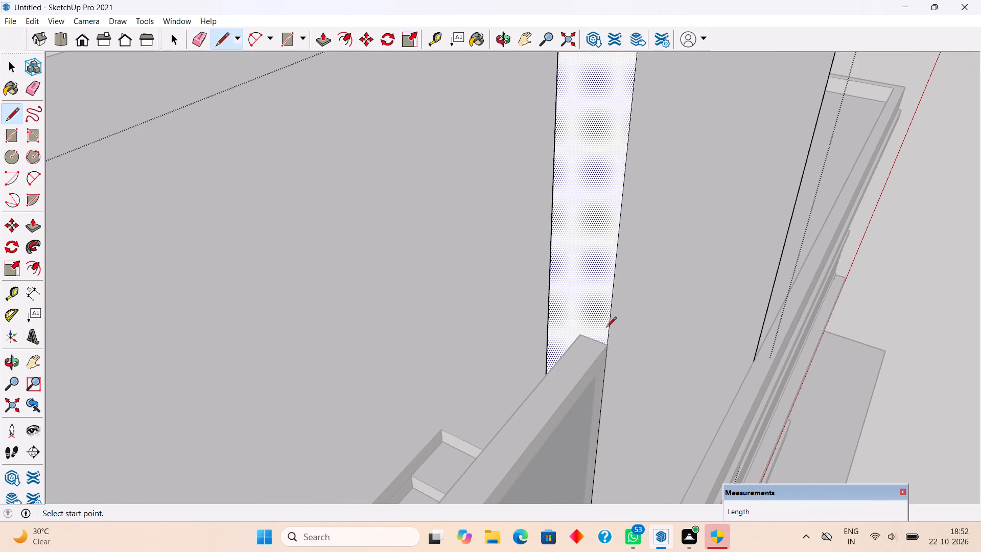
{"action": "left_click", "coordinate": [609, 347]}
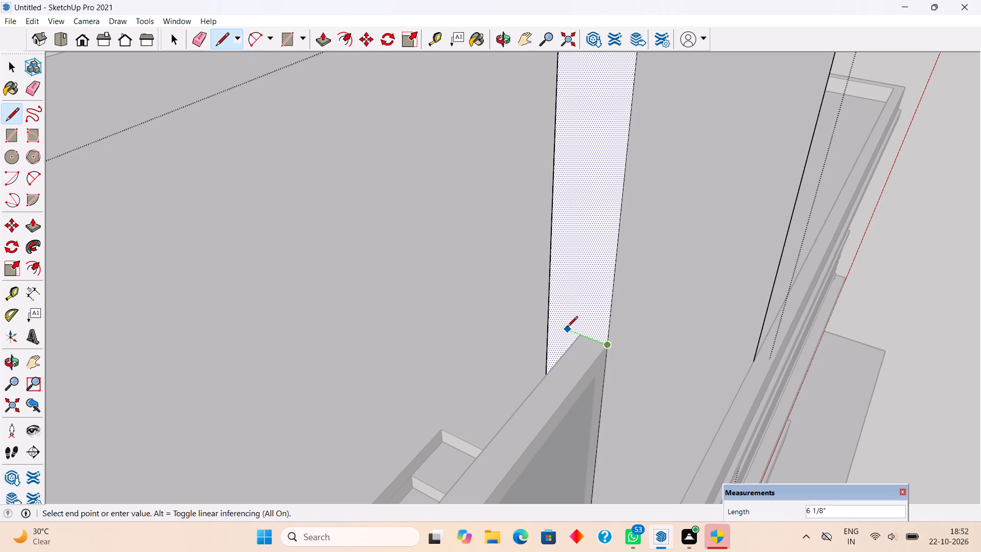
{"action": "left_click", "coordinate": [548, 322]}
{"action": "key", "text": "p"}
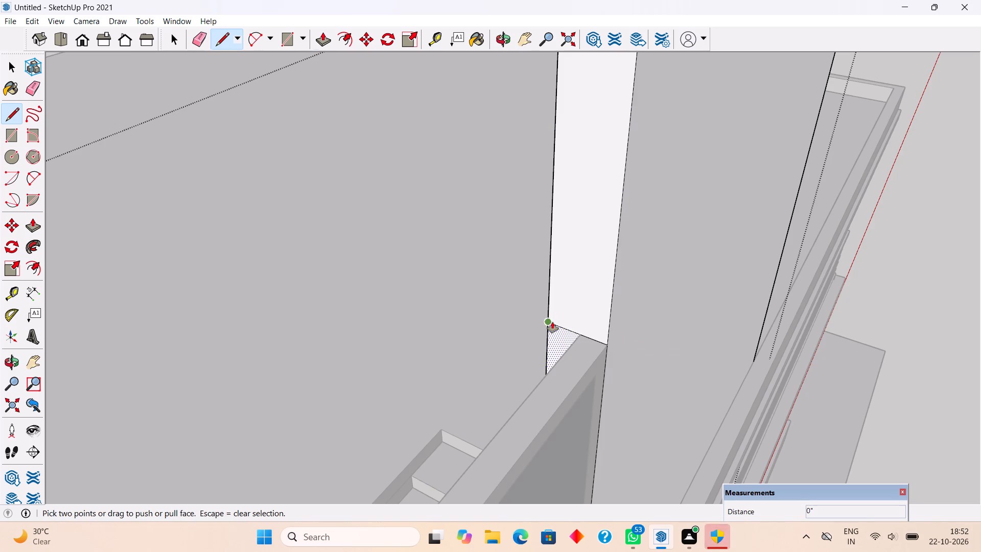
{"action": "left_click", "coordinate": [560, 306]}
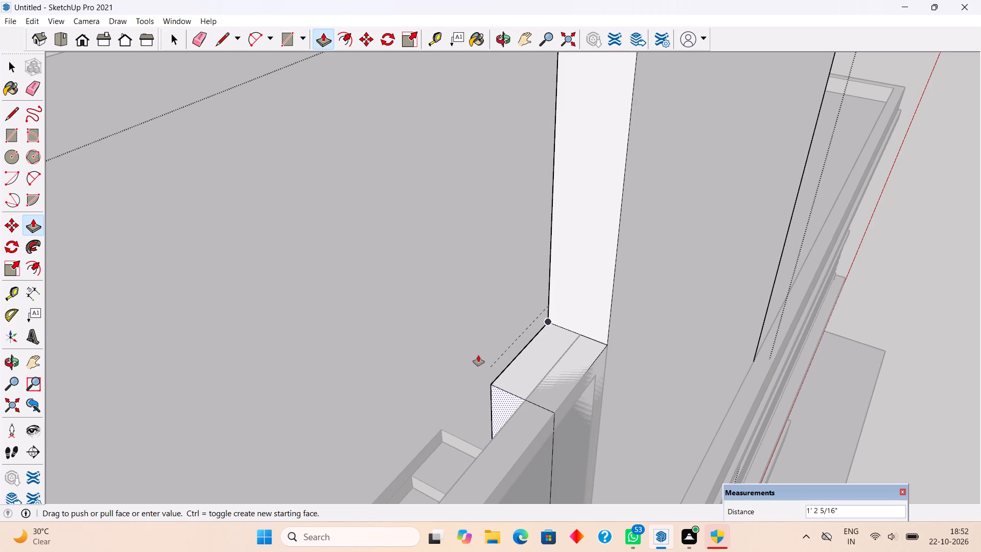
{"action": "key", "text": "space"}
Extrude the end face above the window frame 6' across to the opposite wall section, bridging the gap.
{"action": "left_click", "coordinate": [587, 292]}
{"action": "key", "text": "p"}
{"action": "left_click", "coordinate": [588, 292]}
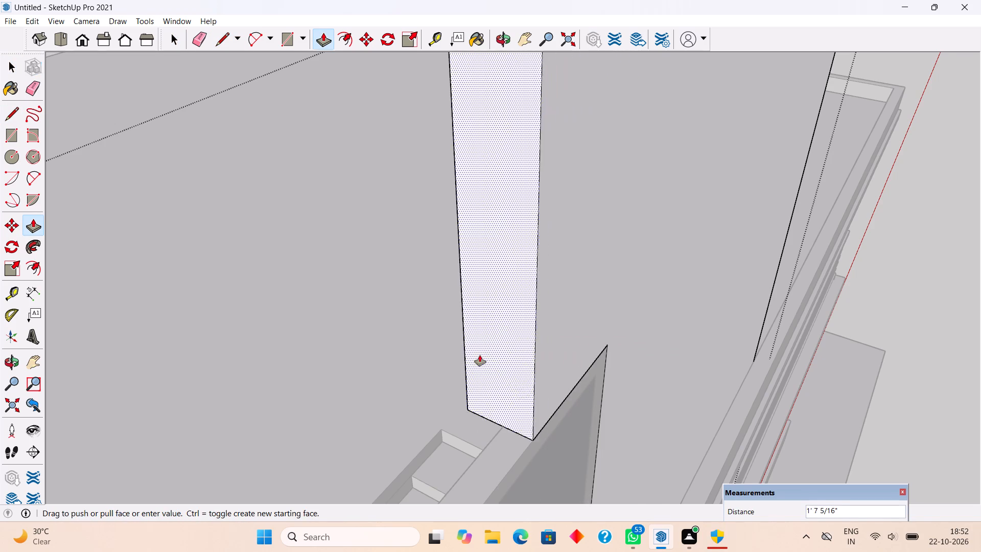
{"action": "scroll", "coordinate": [480, 355], "scroll_direction": "down", "scroll_amount": 10}
{"action": "left_click", "coordinate": [354, 383]}
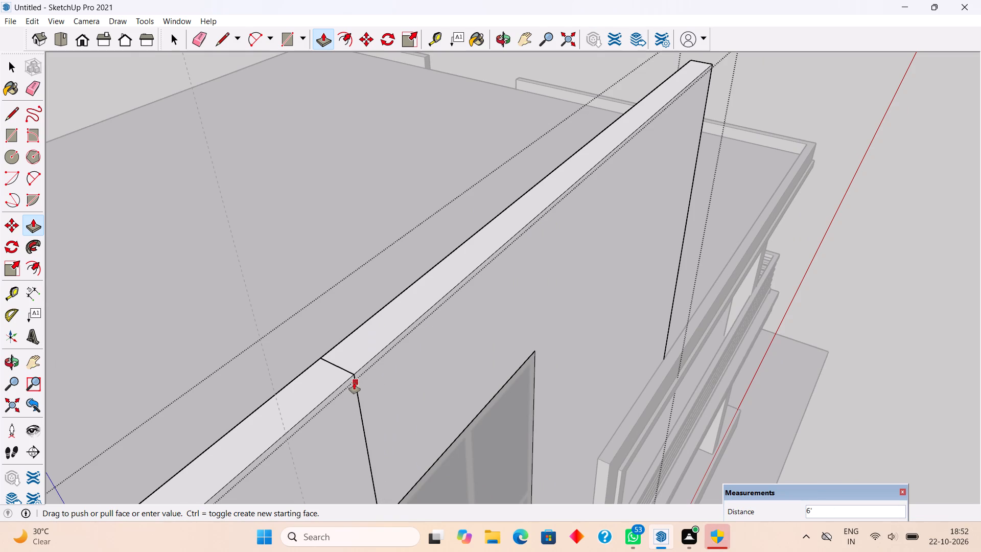
{"action": "key", "text": "space"}
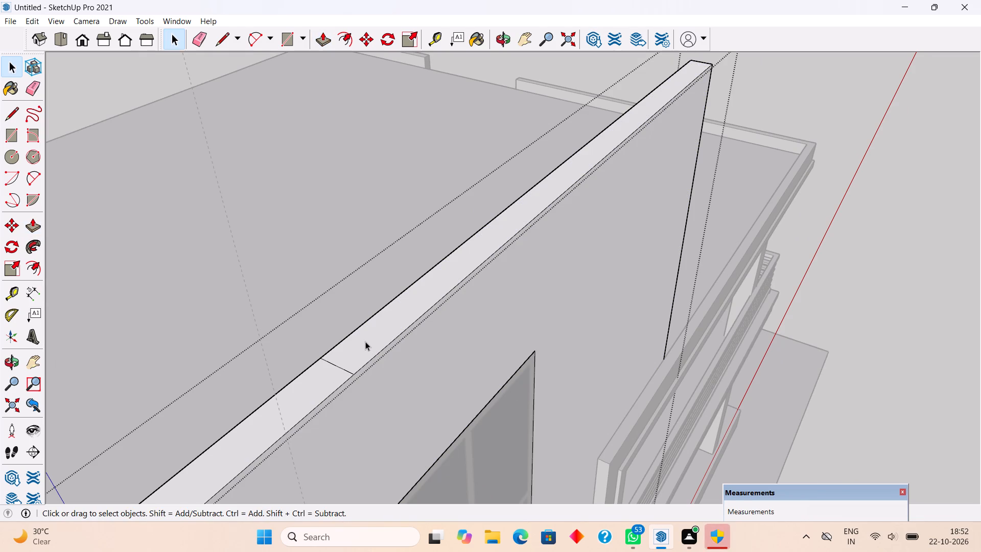
Delete the leftover seam edge across the wall's top face and leave the wall group.
{"action": "scroll", "coordinate": [344, 360], "scroll_direction": "up", "scroll_amount": 2}
{"action": "left_click", "coordinate": [343, 372]}
{"action": "key", "text": "l"}
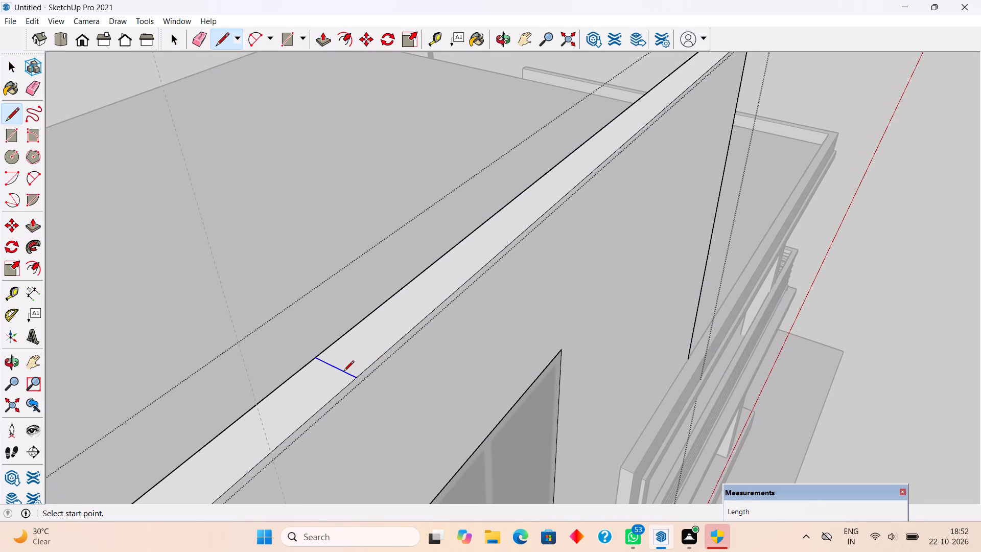
{"action": "key", "text": "p"}
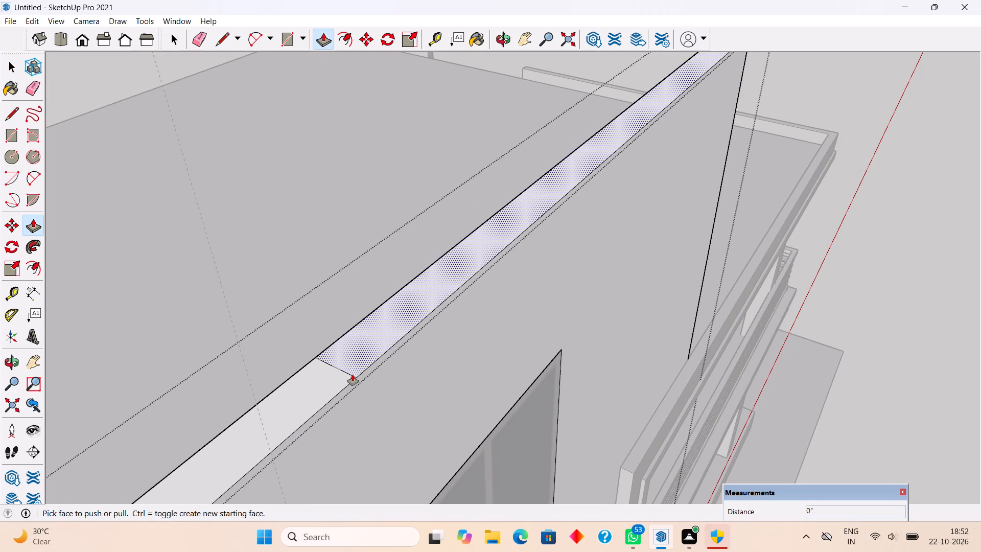
{"action": "key", "text": "space"}
{"action": "left_click", "coordinate": [353, 375]}
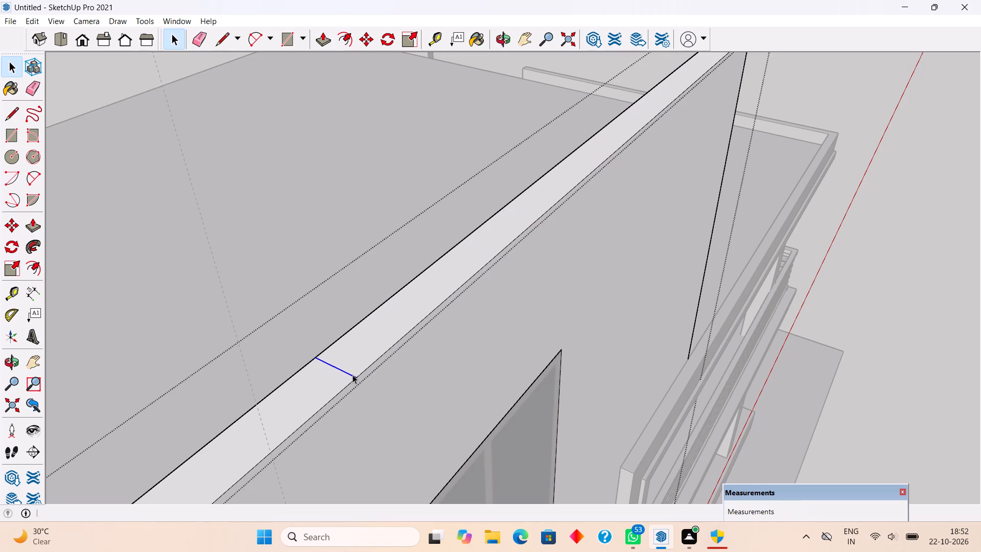
{"action": "key", "text": "Delete"}
{"action": "scroll", "coordinate": [353, 375], "scroll_direction": "down", "scroll_amount": 11}
{"action": "middle_click_drag", "start_coordinate": [416, 403], "coordinate": [402, 378]}
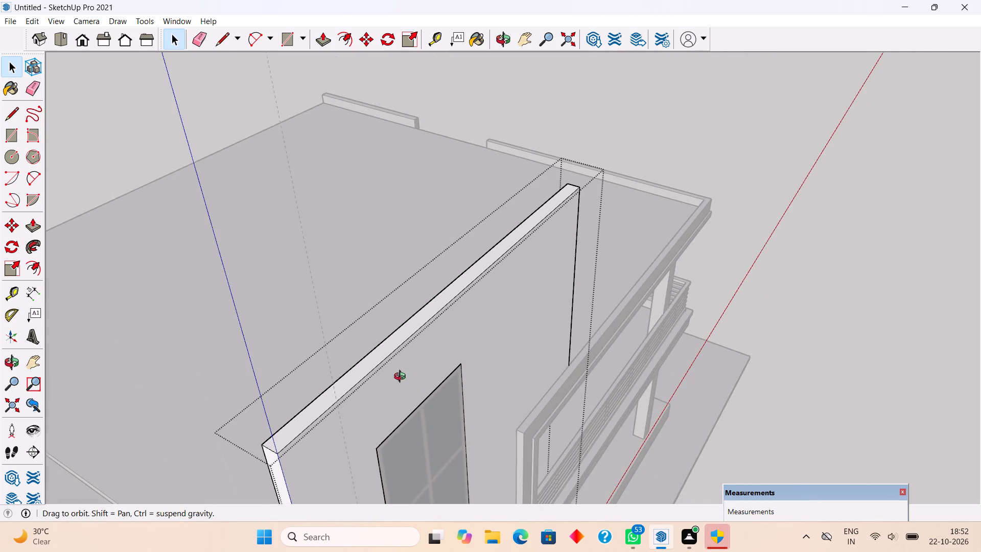
{"action": "middle_click_drag", "start_coordinate": [402, 378], "coordinate": [272, 247]}
{"action": "scroll", "coordinate": [272, 247], "scroll_direction": "down", "scroll_amount": 12}
{"action": "left_click", "coordinate": [480, 245]}
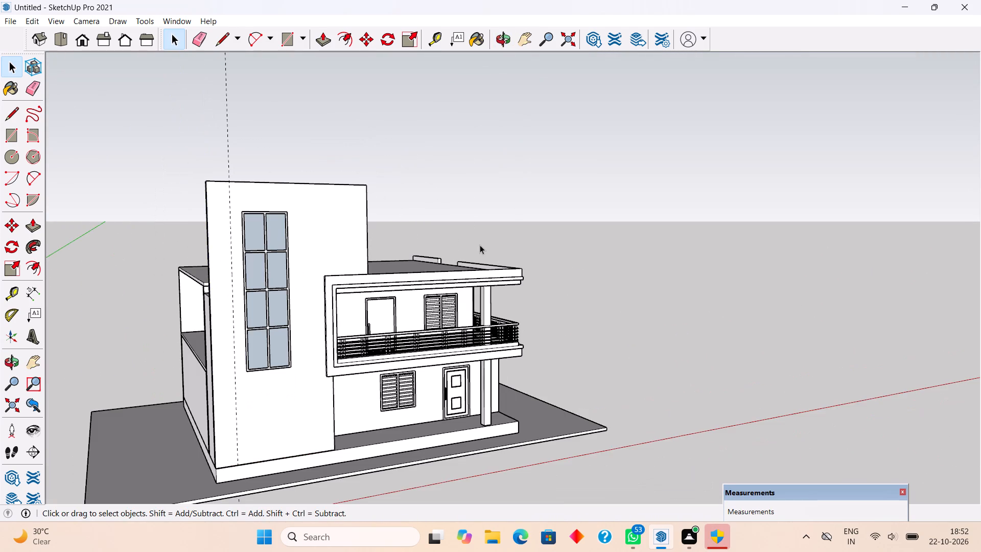
Place a guide along the top edge of the tall window's frame.
{"action": "middle_click_drag", "start_coordinate": [335, 280], "coordinate": [287, 308]}
{"action": "scroll", "coordinate": [212, 314], "scroll_direction": "up", "scroll_amount": 8}
{"action": "middle_click_drag", "start_coordinate": [212, 313], "coordinate": [273, 380]}
{"action": "scroll", "coordinate": [310, 236], "scroll_direction": "up", "scroll_amount": 6}
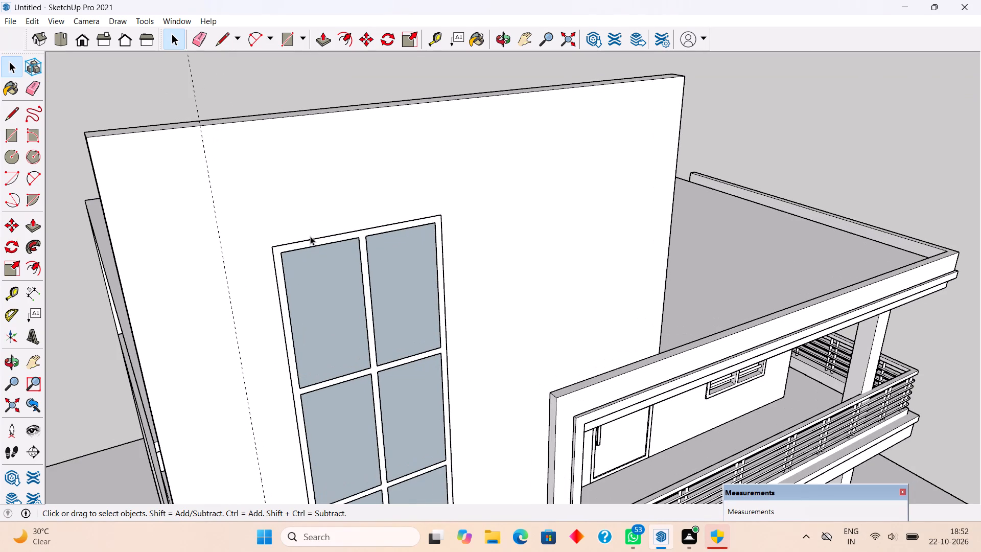
{"action": "key", "text": "t"}
{"action": "double_click", "coordinate": [321, 239]}
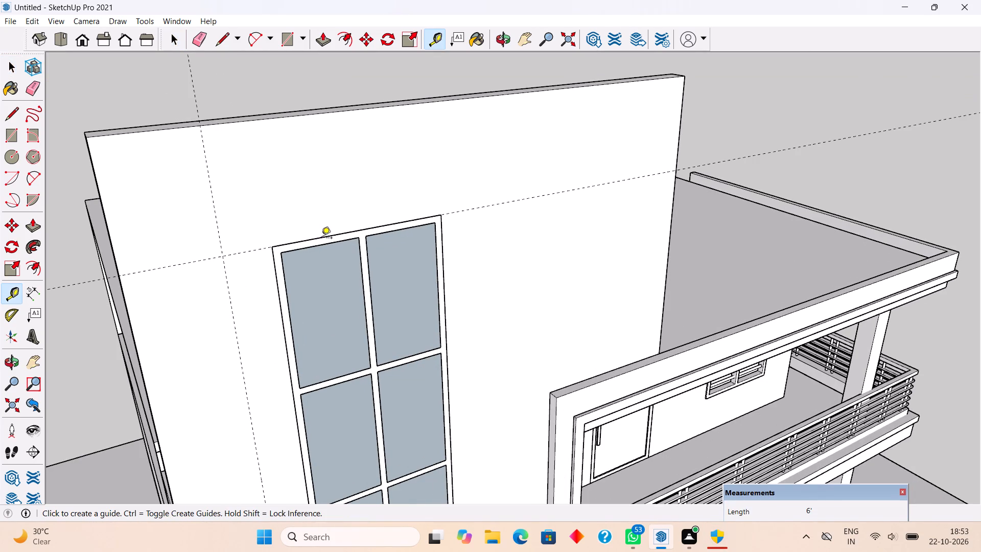
Place a horizontal guide 1.5' above the top edge of the tall window's frame.
{"action": "left_click", "coordinate": [321, 239]}
{"action": "type", "text": "1.5'"}
{"action": "key", "text": "Return"}
Place a vertical guide along the tall window frame's side edge nearest the existing vertical guide.
{"action": "scroll", "coordinate": [321, 210], "scroll_direction": "down", "scroll_amount": 8}
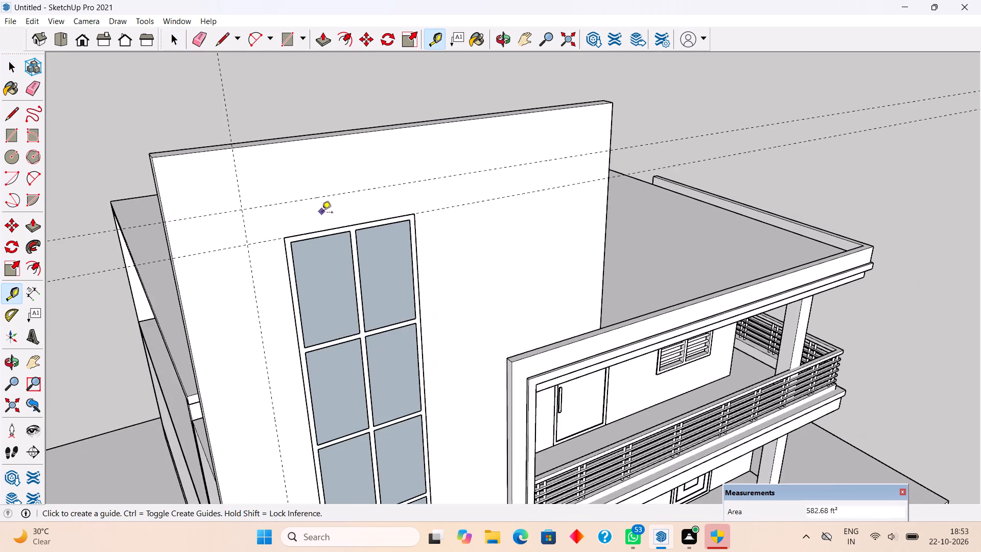
{"action": "scroll", "coordinate": [322, 213], "scroll_direction": "down", "scroll_amount": 7}
{"action": "scroll", "coordinate": [322, 392], "scroll_direction": "up", "scroll_amount": 7}
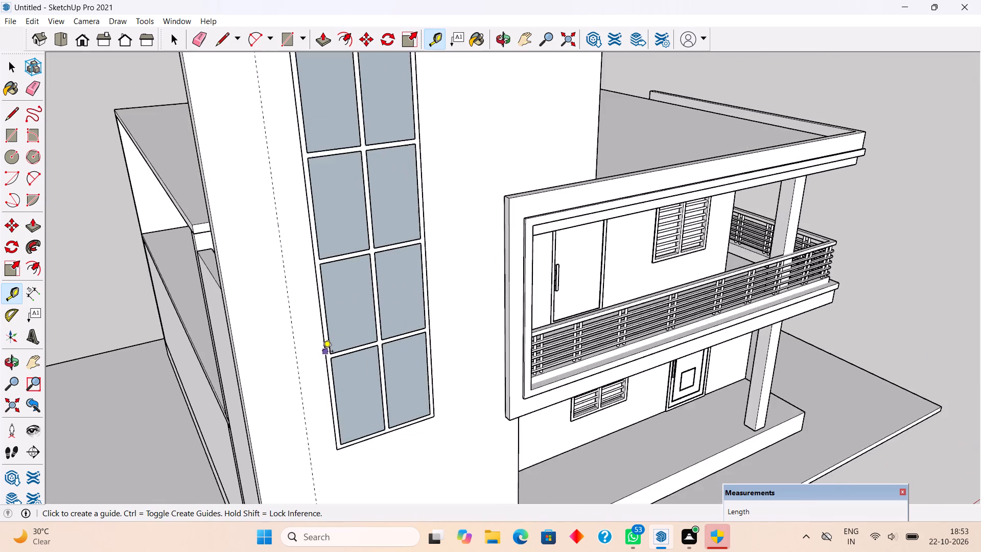
{"action": "scroll", "coordinate": [322, 352], "scroll_direction": "up", "scroll_amount": 2}
{"action": "double_click", "coordinate": [322, 350]}
{"action": "scroll", "coordinate": [443, 343], "scroll_direction": "down", "scroll_amount": 10}
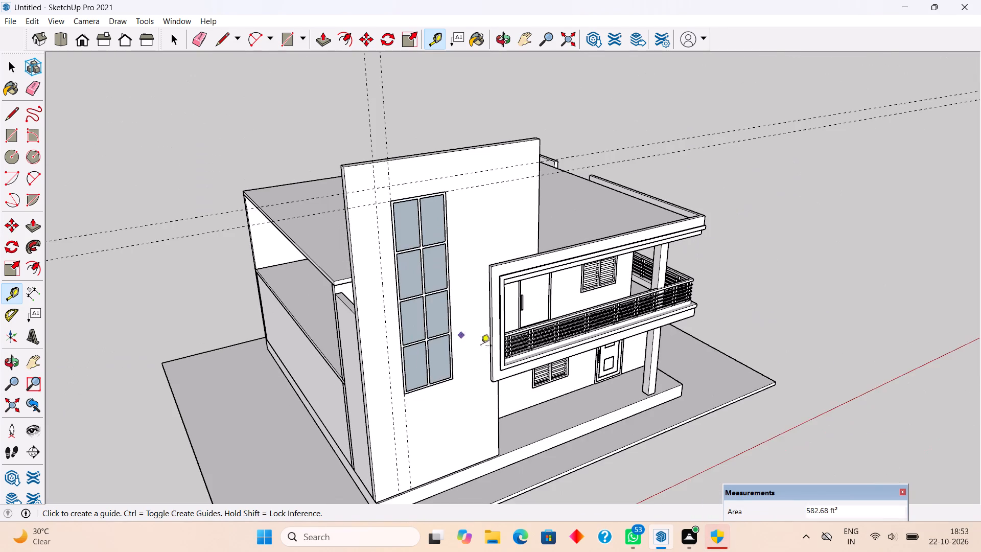
Draw a 1'6" by 36'6" rectangle between the two vertical guides, from the upper horizontal guide to the wall's base.
{"action": "middle_click_drag", "start_coordinate": [528, 375], "coordinate": [451, 343]}
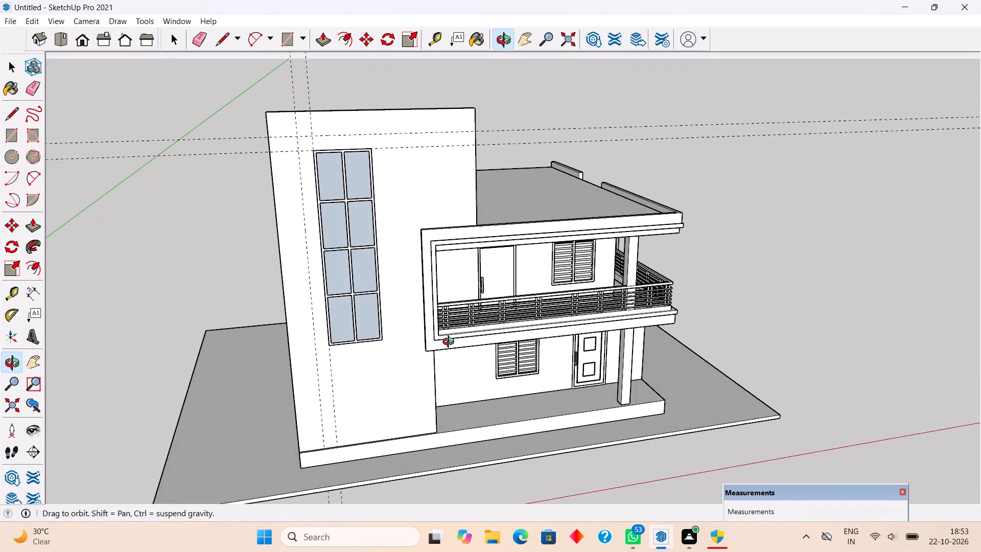
{"action": "middle_click_drag", "start_coordinate": [451, 343], "coordinate": [452, 343]}
{"action": "key", "text": "r"}
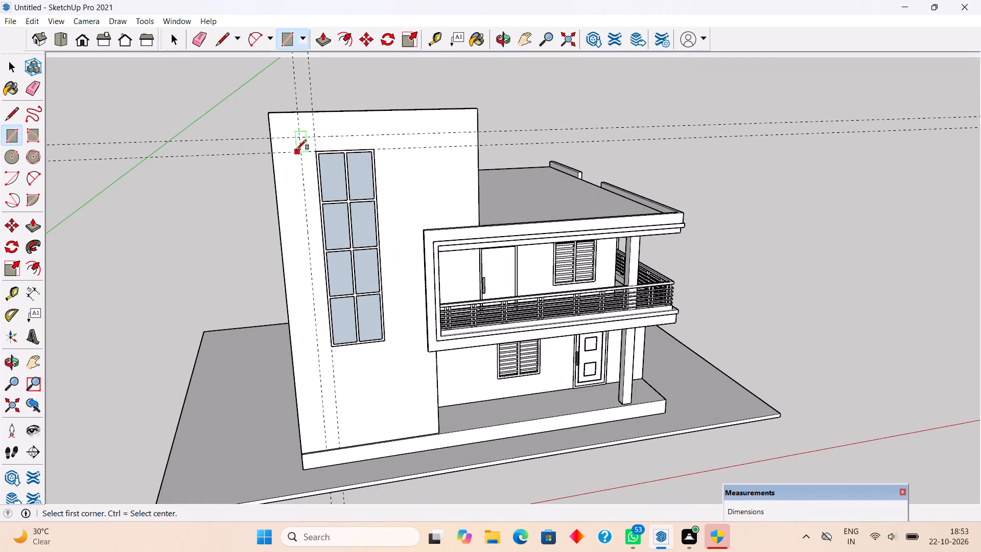
{"action": "left_click", "coordinate": [300, 139]}
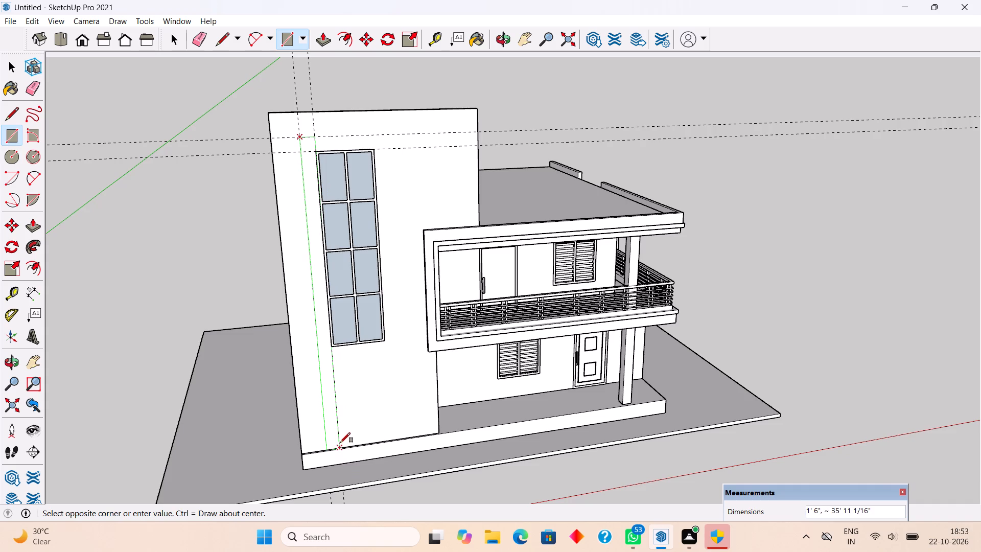
{"action": "scroll", "coordinate": [339, 449], "scroll_direction": "up", "scroll_amount": 13}
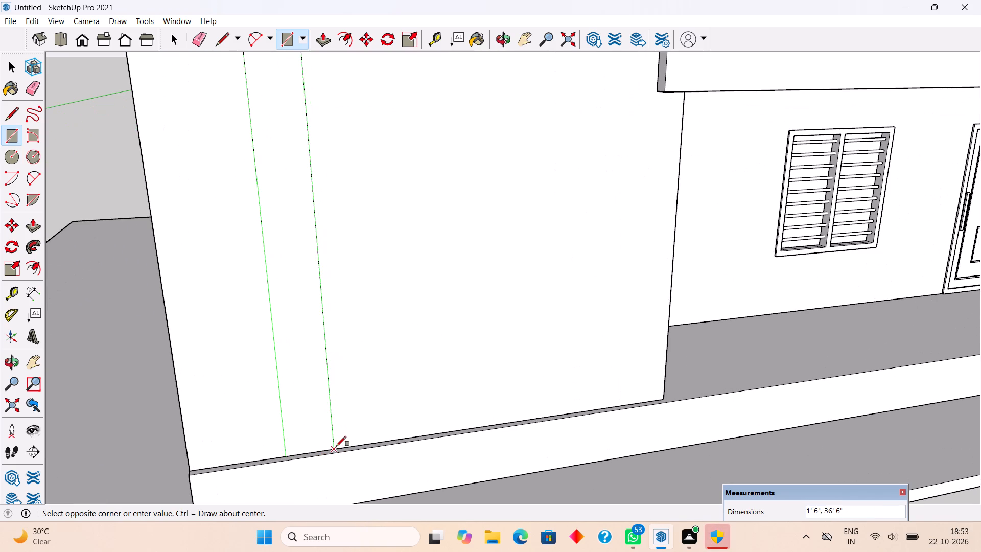
{"action": "left_click", "coordinate": [336, 446]}
{"action": "scroll", "coordinate": [310, 465], "scroll_direction": "down", "scroll_amount": 17}
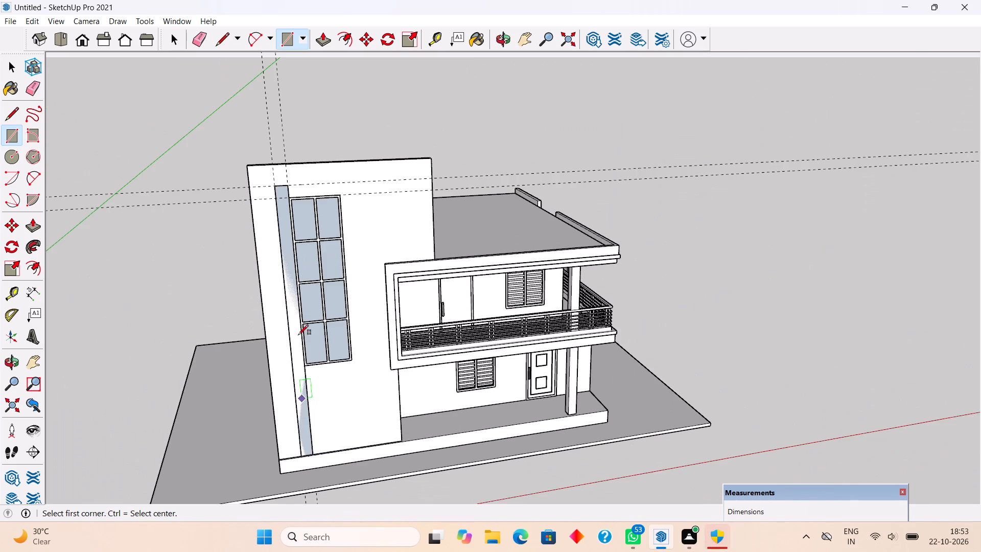
Draw a 17'6" by 1'6" rectangle between the horizontal guides, from the vertical strip's top corner to the wall's far edge.
{"action": "scroll", "coordinate": [311, 188], "scroll_direction": "up", "scroll_amount": 14}
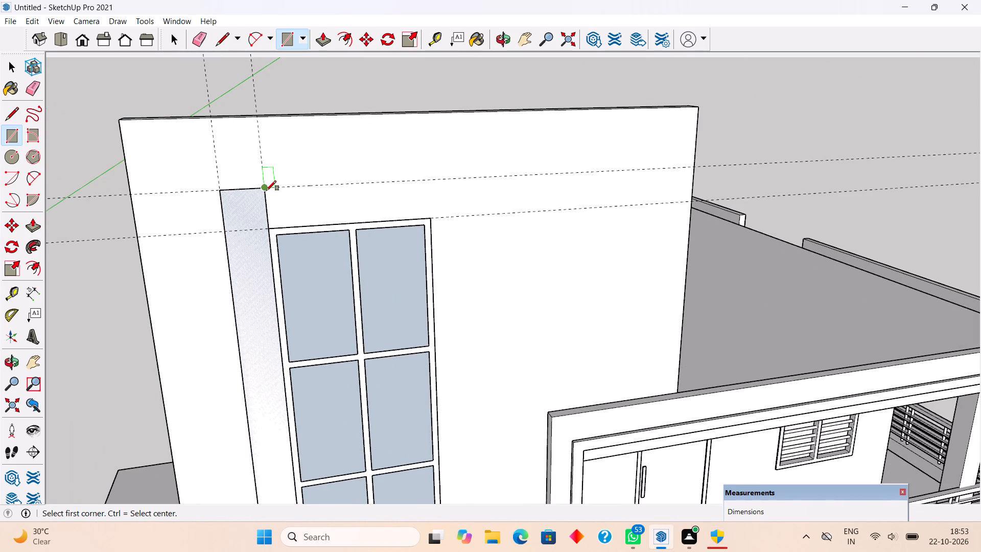
{"action": "left_click", "coordinate": [266, 191]}
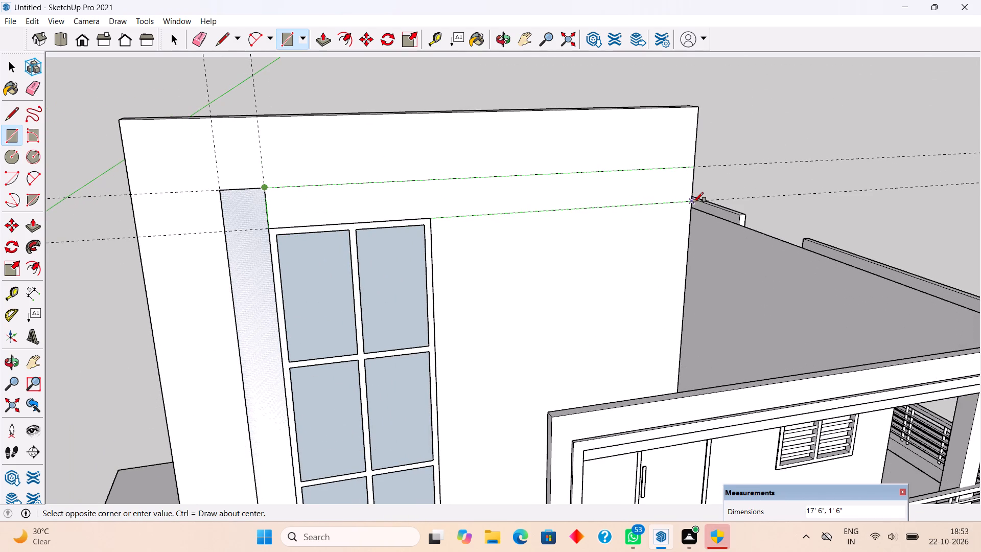
{"action": "left_click", "coordinate": [693, 202]}
{"action": "key", "text": "space"}
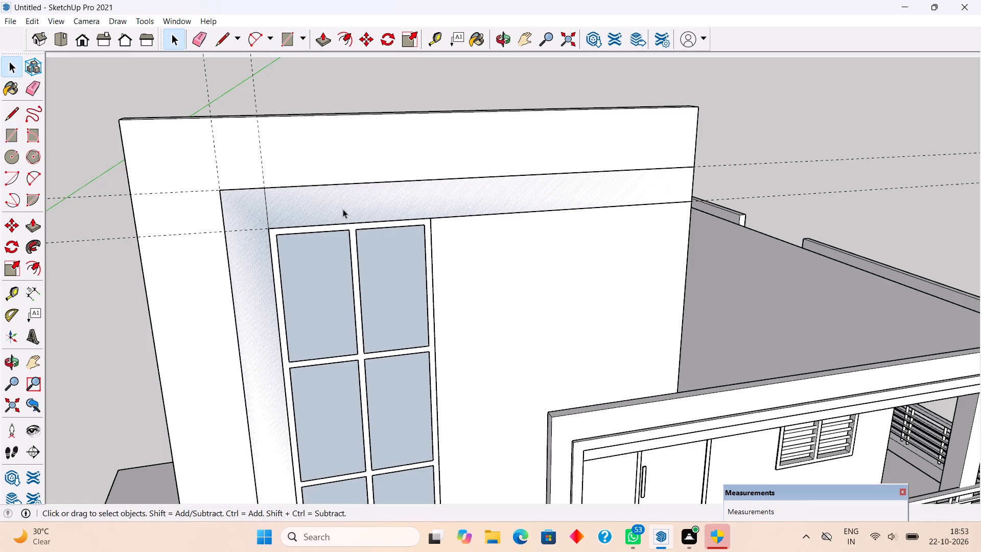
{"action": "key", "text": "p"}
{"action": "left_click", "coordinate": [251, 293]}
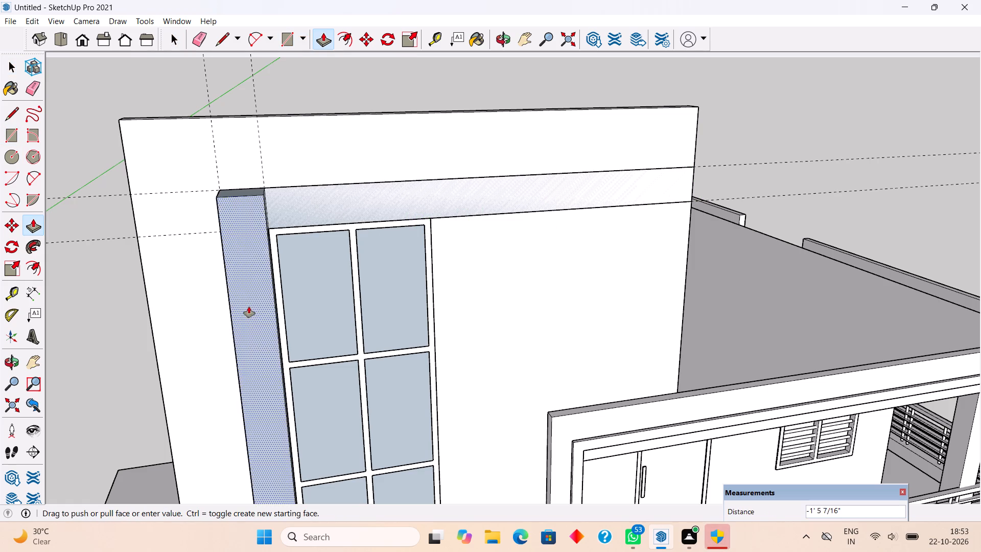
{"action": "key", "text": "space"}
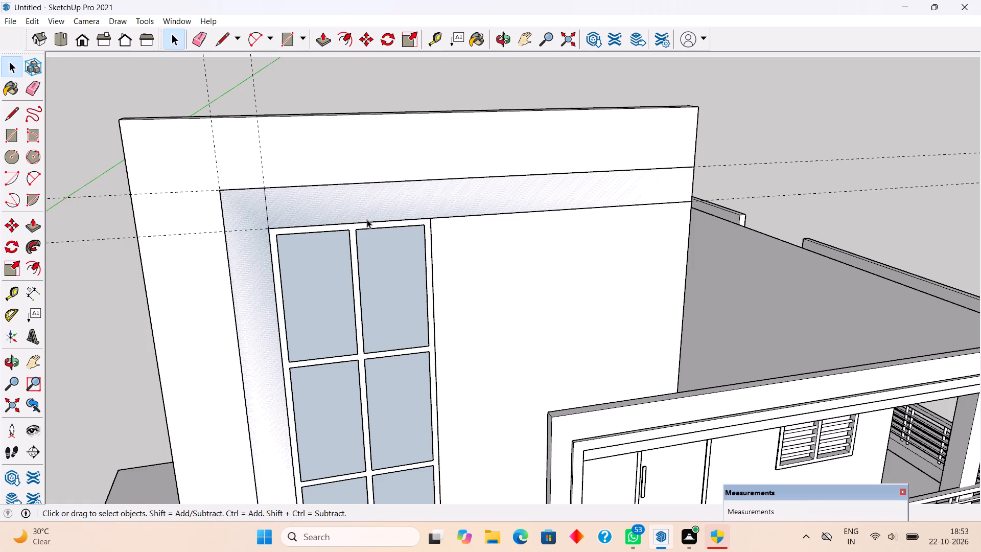
Extrude the horizontal band above the tall window and the vertical strip beside it 1' outward from the wall.
{"action": "key", "text": "p"}
{"action": "left_click", "coordinate": [377, 208]}
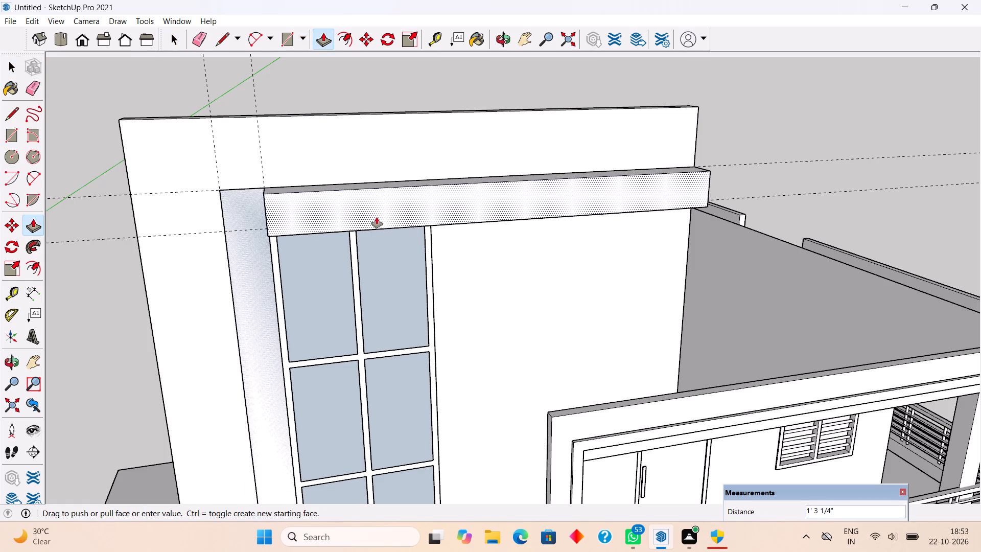
{"action": "type", "text": "1'"}
{"action": "key", "text": "Return"}
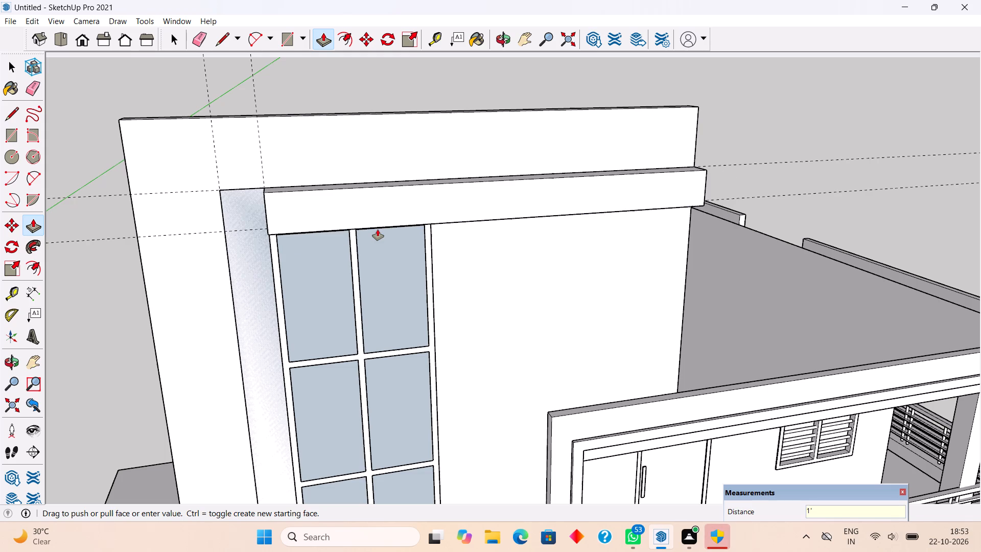
{"action": "double_click", "coordinate": [263, 282]}
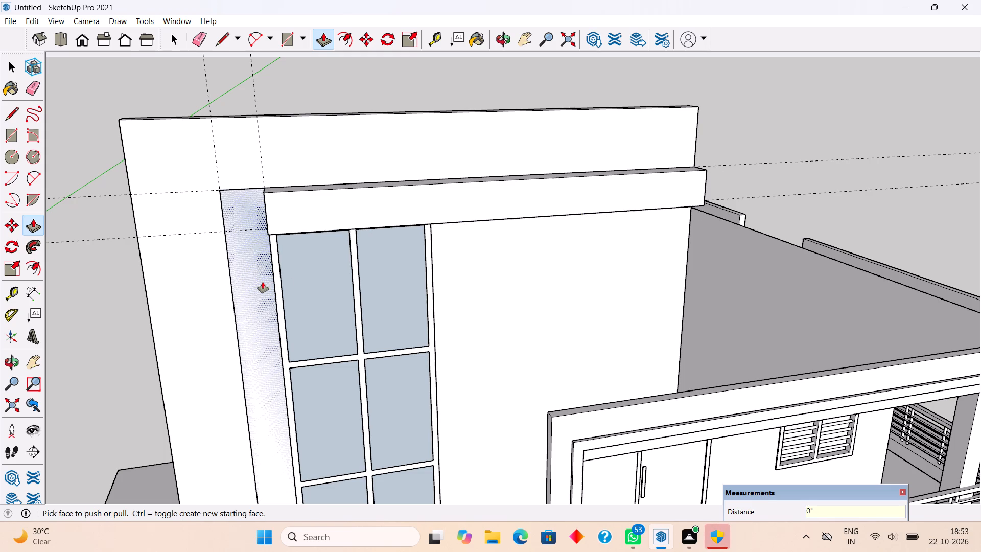
{"action": "key", "text": "space"}
Delete the seam edges between the strip and the band on the front and top faces of the L-shaped surround.
{"action": "scroll", "coordinate": [261, 212], "scroll_direction": "up", "scroll_amount": 10}
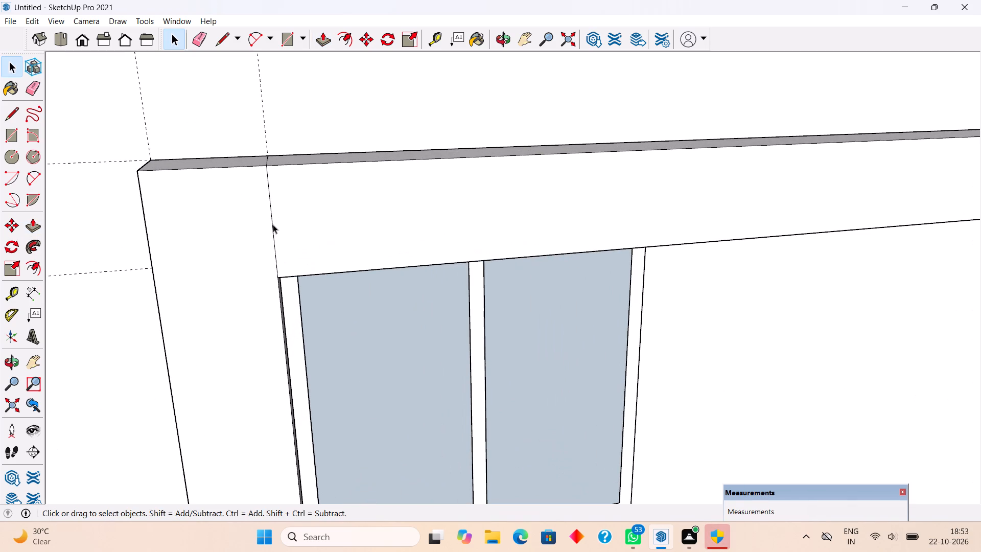
{"action": "left_click", "coordinate": [273, 224]}
{"action": "key", "text": "Delete"}
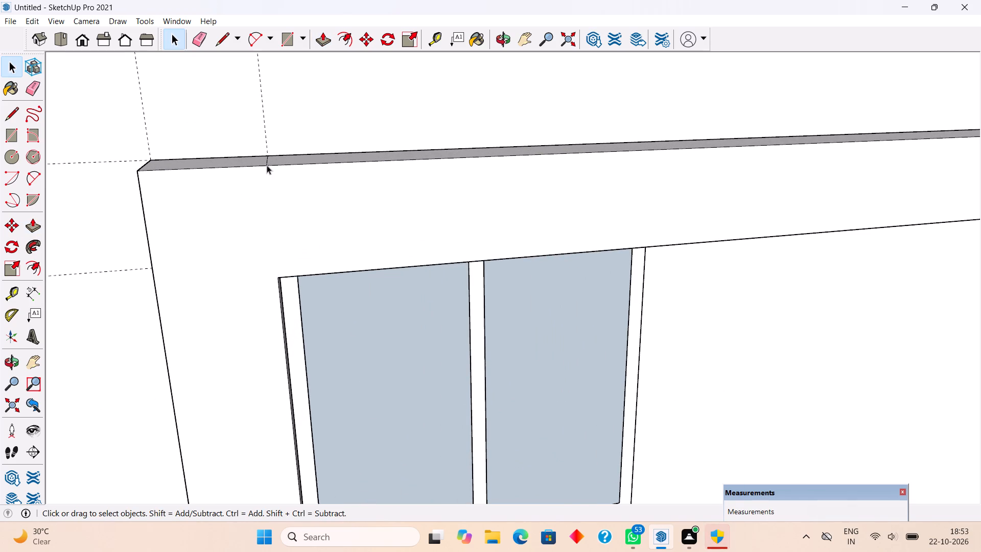
{"action": "middle_click_drag", "start_coordinate": [271, 186], "coordinate": [269, 316]}
{"action": "scroll", "coordinate": [266, 221], "scroll_direction": "up", "scroll_amount": 5}
{"action": "left_click", "coordinate": [249, 211]}
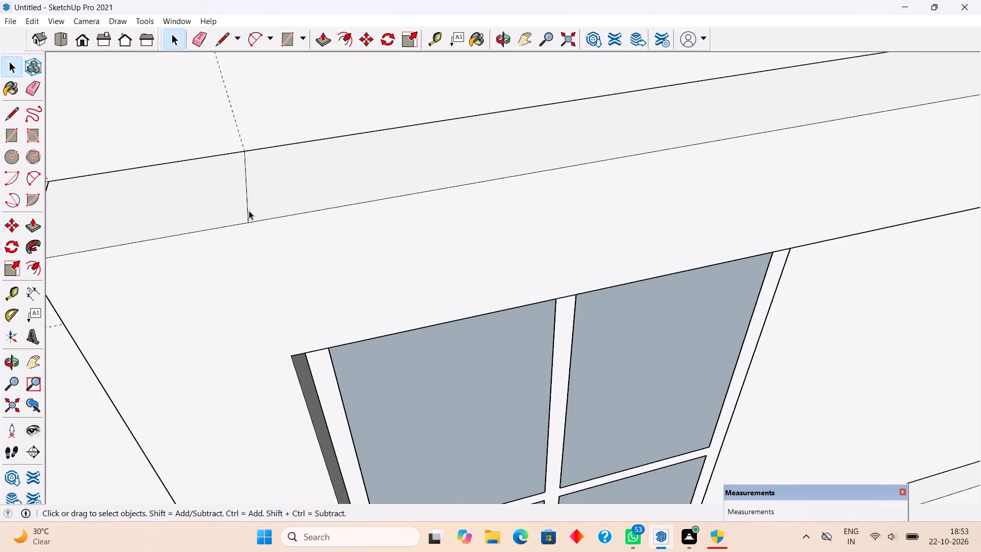
{"action": "key", "text": "Delete"}
Select the whole L-shaped surround with its connected geometry, make it a group and deselect it.
{"action": "middle_click_drag", "start_coordinate": [278, 259], "coordinate": [128, 77]}
{"action": "middle_click_drag", "start_coordinate": [339, 269], "coordinate": [402, 120]}
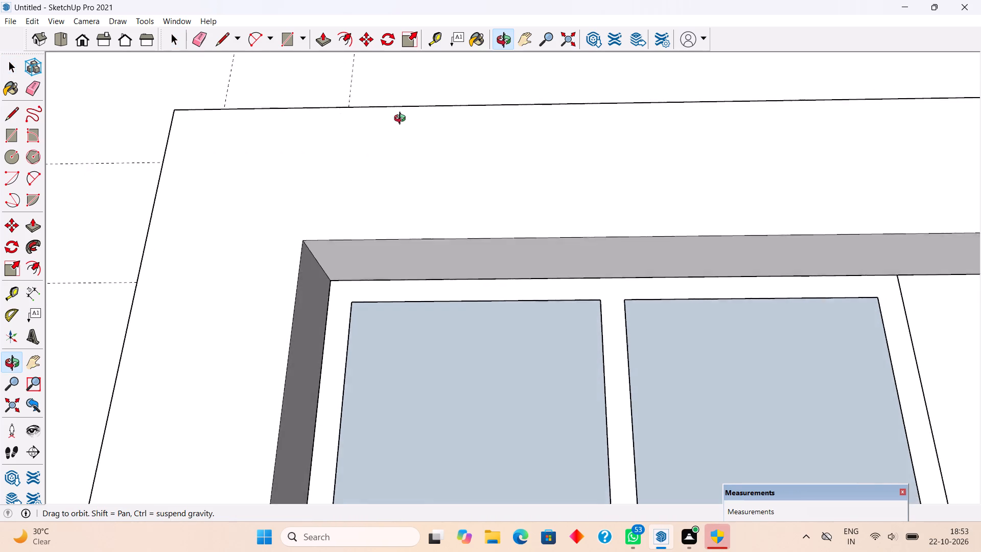
{"action": "middle_click_drag", "start_coordinate": [402, 120], "coordinate": [409, 174]}
{"action": "scroll", "coordinate": [409, 174], "scroll_direction": "down", "scroll_amount": 1}
{"action": "double_click", "coordinate": [409, 215]}
{"action": "double_click", "coordinate": [409, 215]}
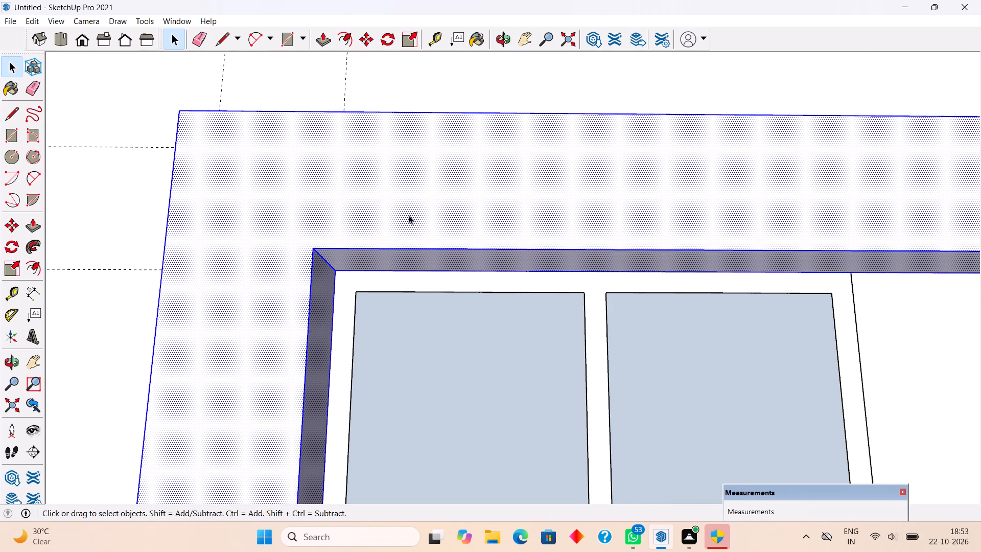
{"action": "right_click", "coordinate": [409, 215]}
{"action": "left_click", "coordinate": [458, 325]}
{"action": "scroll", "coordinate": [458, 325], "scroll_direction": "down", "scroll_amount": 12}
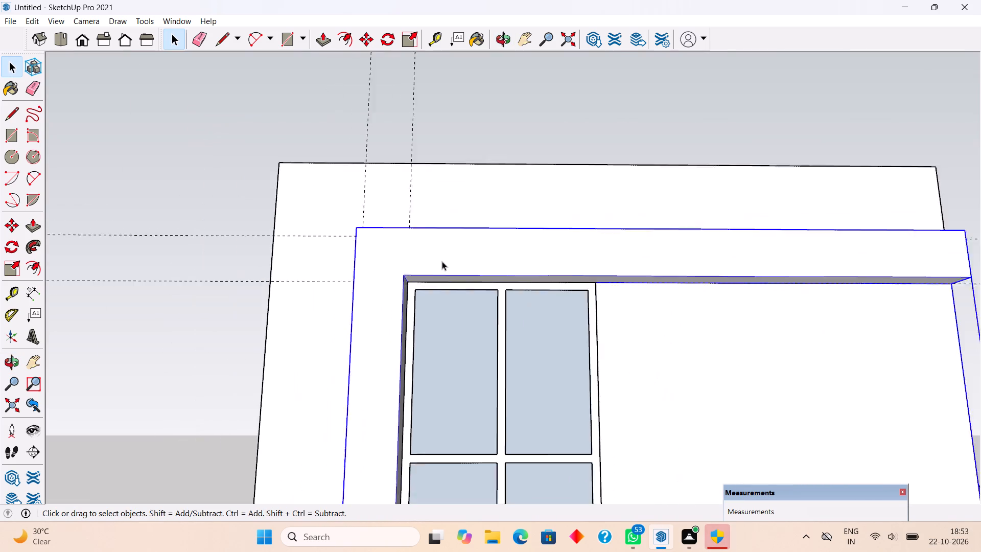
{"action": "scroll", "coordinate": [442, 261], "scroll_direction": "down", "scroll_amount": 1}
{"action": "left_click", "coordinate": [477, 153]}
Examine the L-shaped surround, the raised stair wall and the flat roof from several angles around the house.
{"action": "scroll", "coordinate": [477, 153], "scroll_direction": "down", "scroll_amount": 10}
{"action": "middle_click_drag", "start_coordinate": [488, 192], "coordinate": [488, 202]}
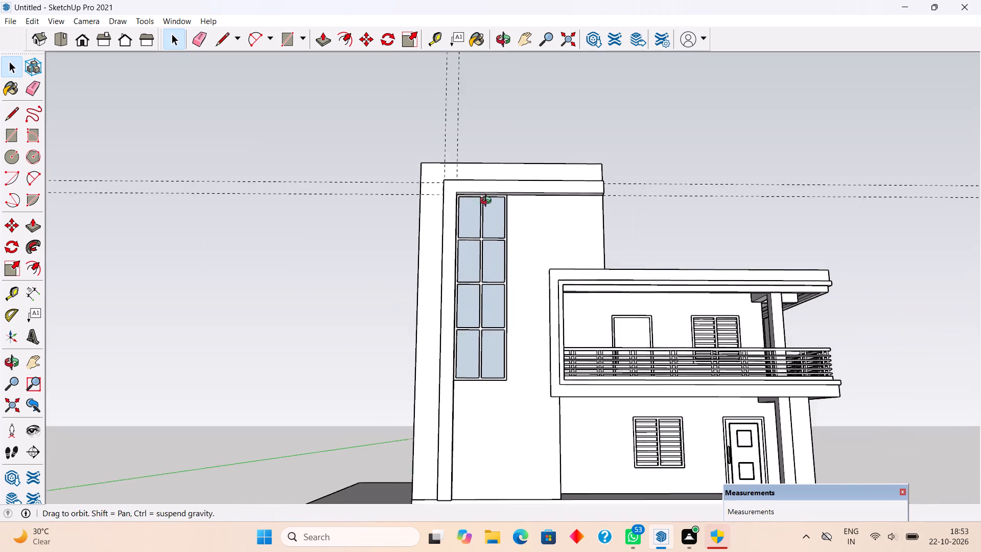
{"action": "middle_click_drag", "start_coordinate": [488, 202], "coordinate": [489, 251]}
{"action": "scroll", "coordinate": [494, 229], "scroll_direction": "down", "scroll_amount": 1}
{"action": "middle_click_drag", "start_coordinate": [493, 214], "coordinate": [495, 254]}
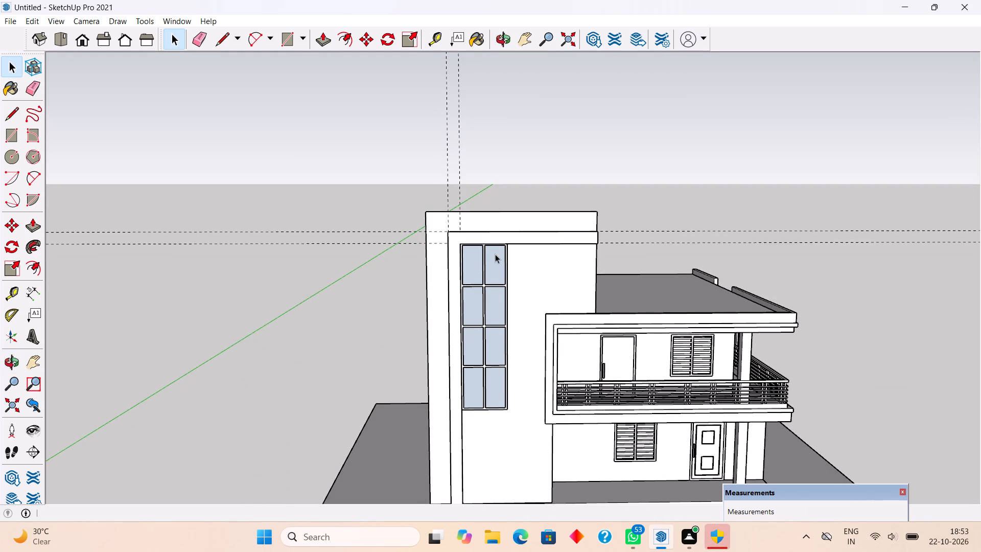
{"action": "middle_click_drag", "start_coordinate": [496, 307], "coordinate": [33, 369]}
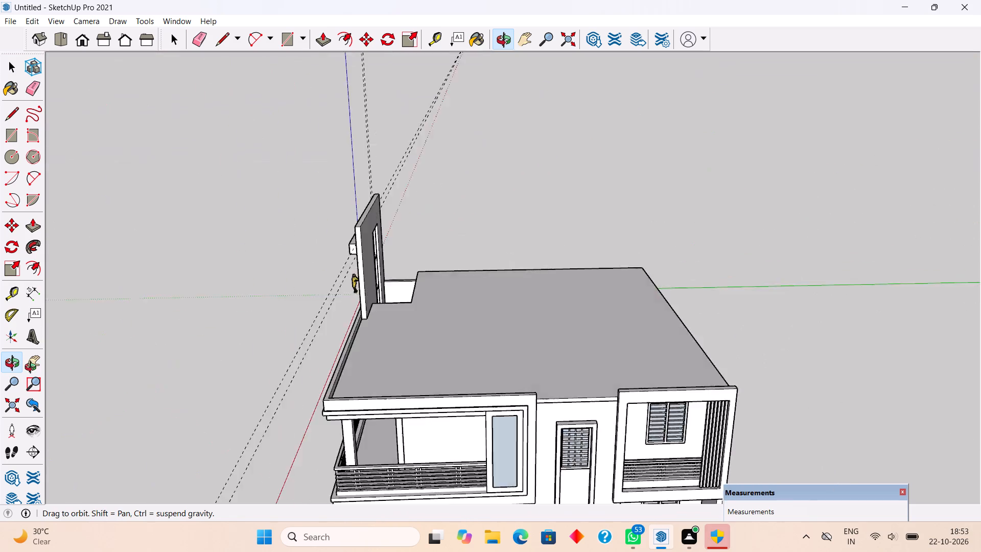
{"action": "middle_click_drag", "start_coordinate": [33, 369], "coordinate": [358, 363]}
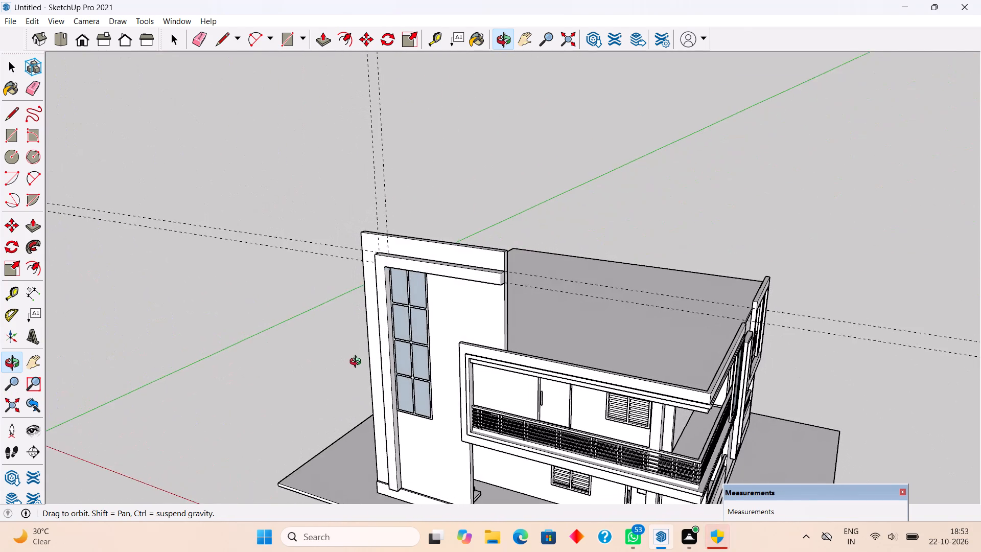
{"action": "middle_click_drag", "start_coordinate": [358, 363], "coordinate": [341, 385]}
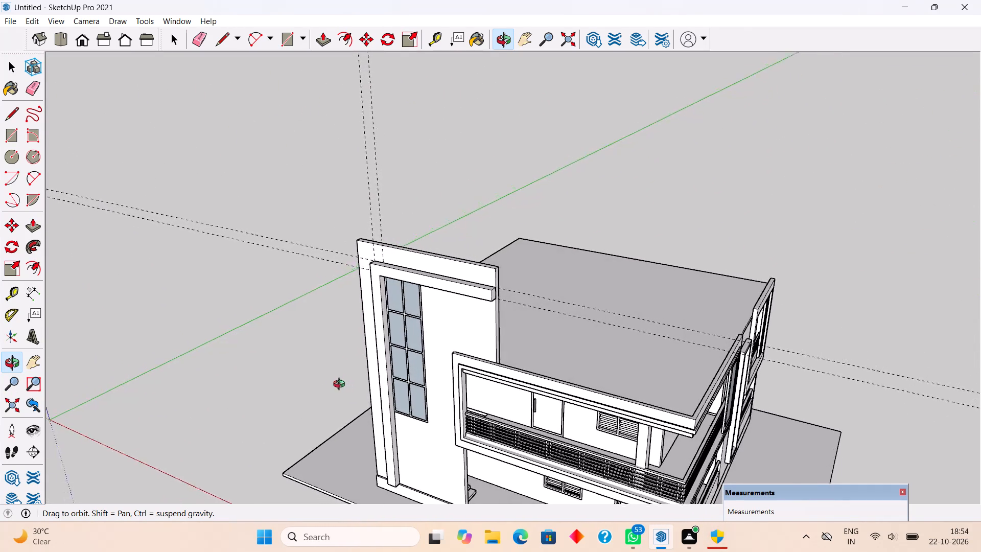
{"action": "middle_click_drag", "start_coordinate": [341, 385], "coordinate": [167, 386]}
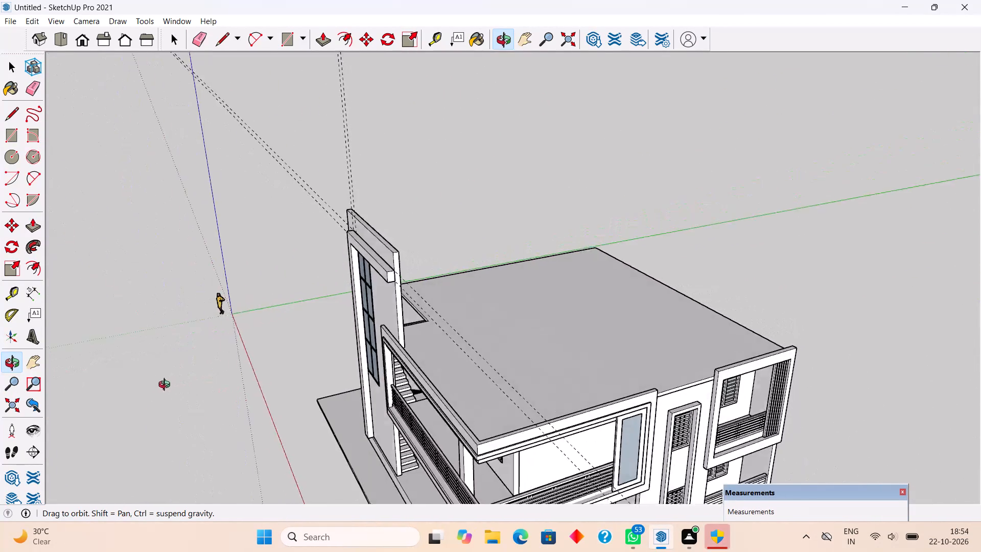
{"action": "middle_click_drag", "start_coordinate": [167, 386], "coordinate": [602, 497]}
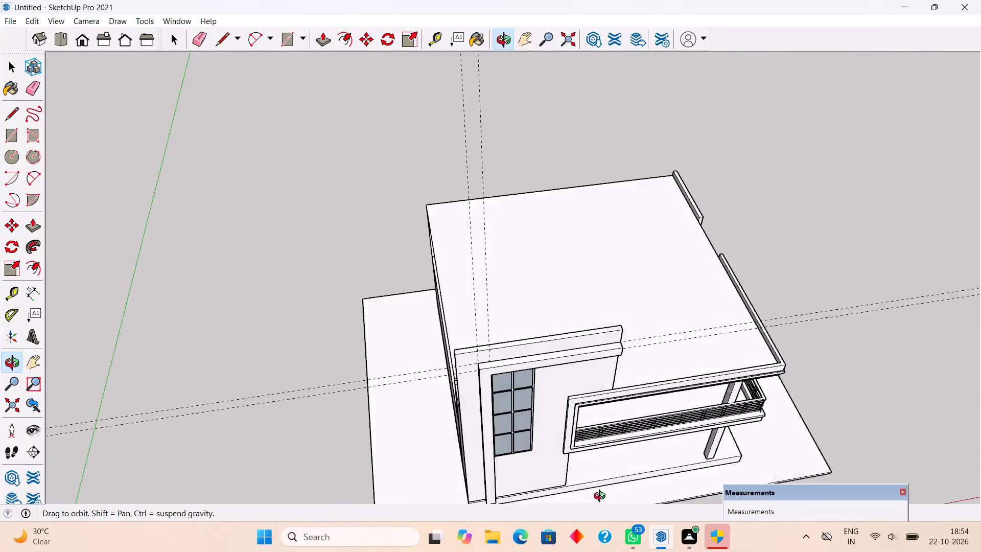
{"action": "middle_click_drag", "start_coordinate": [602, 497], "coordinate": [187, 402]}
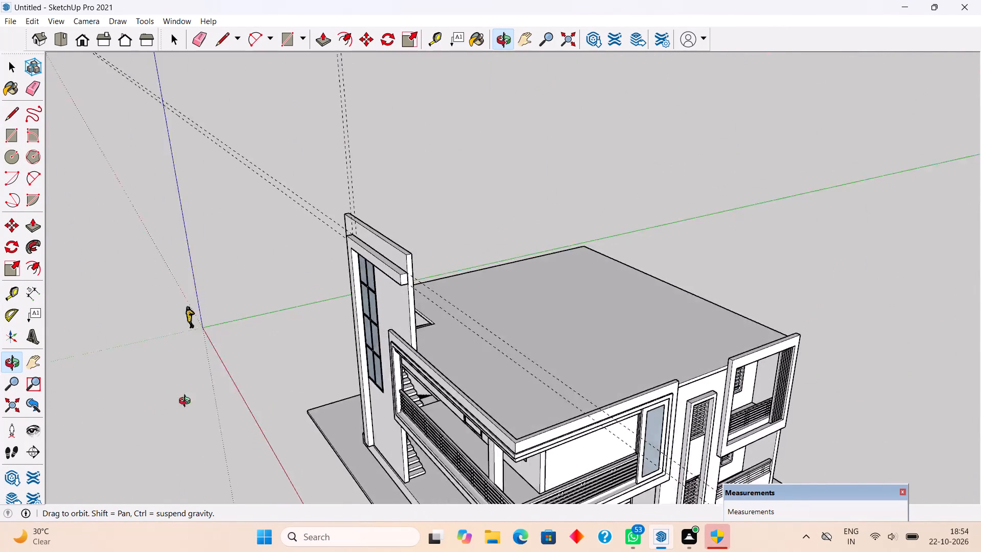
{"action": "middle_click_drag", "start_coordinate": [187, 402], "coordinate": [407, 360]}
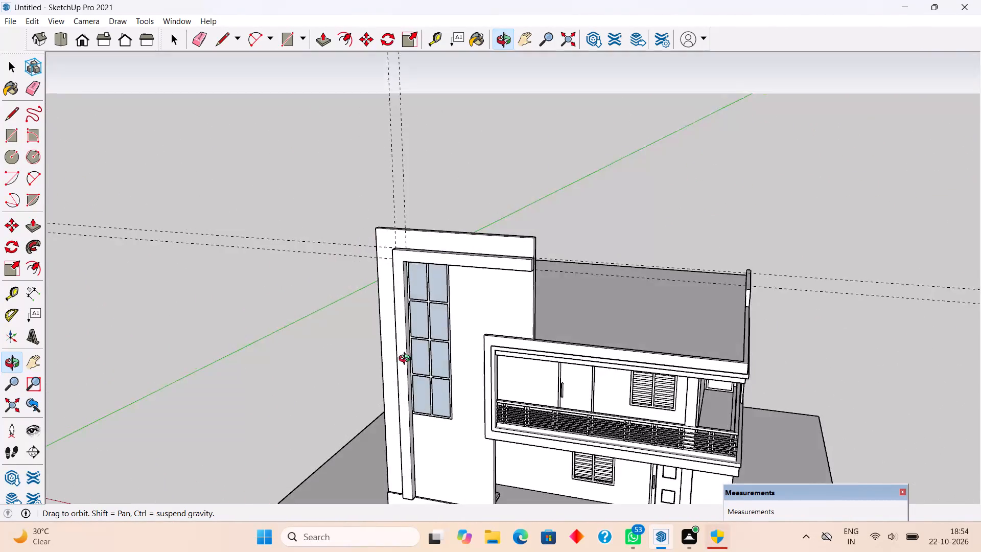
{"action": "middle_click_drag", "start_coordinate": [407, 360], "coordinate": [411, 342]}
{"action": "scroll", "coordinate": [546, 318], "scroll_direction": "up", "scroll_amount": 4}
{"action": "middle_click_drag", "start_coordinate": [467, 308], "coordinate": [289, 208]}
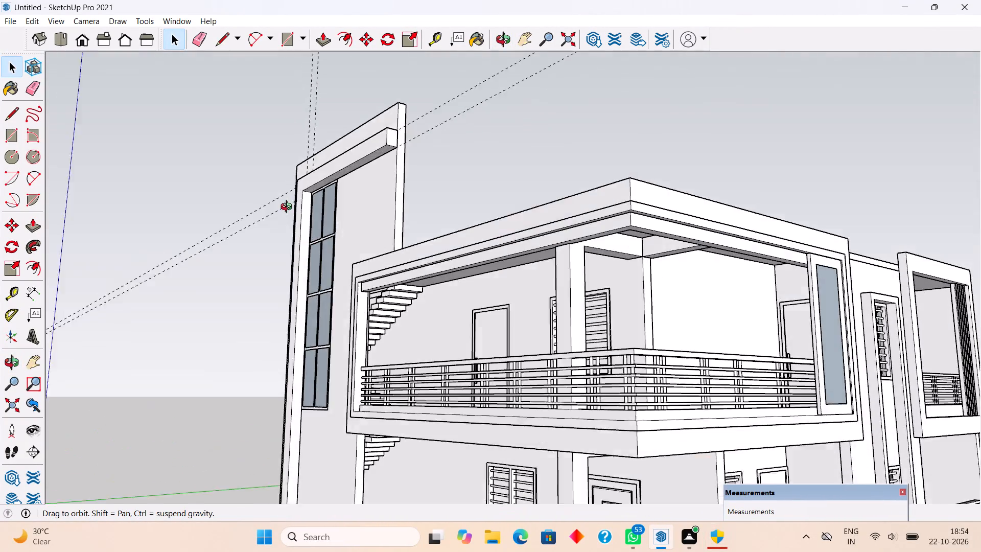
{"action": "middle_click_drag", "start_coordinate": [289, 208], "coordinate": [279, 344]}
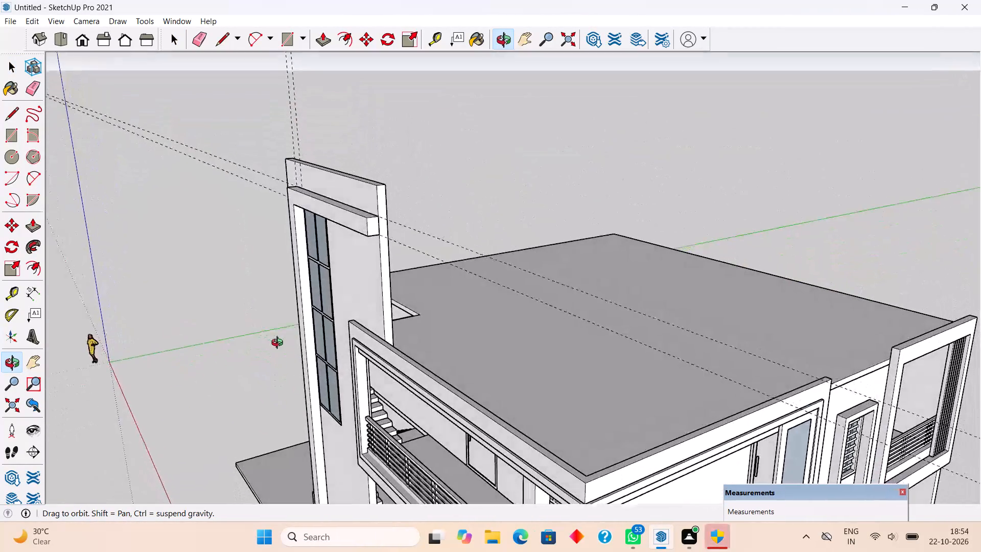
Add a guide across the roof from the raised stair wall's end and a parallel guide 9" toward the stairwell.
{"action": "middle_click_drag", "start_coordinate": [279, 344], "coordinate": [906, 356]}
{"action": "scroll", "coordinate": [666, 323], "scroll_direction": "up", "scroll_amount": 11}
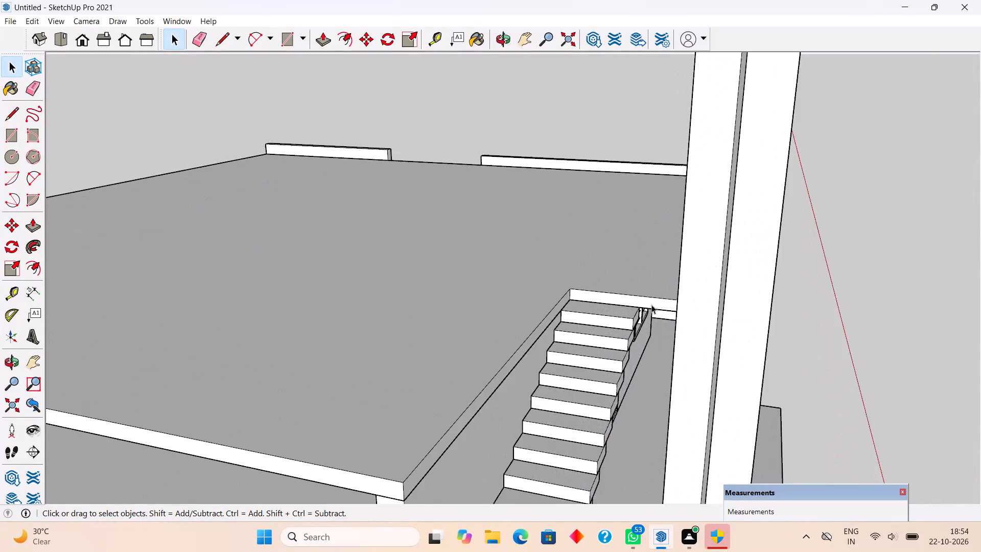
{"action": "scroll", "coordinate": [651, 305], "scroll_direction": "up", "scroll_amount": 10}
{"action": "middle_click_drag", "start_coordinate": [656, 305], "coordinate": [676, 386]}
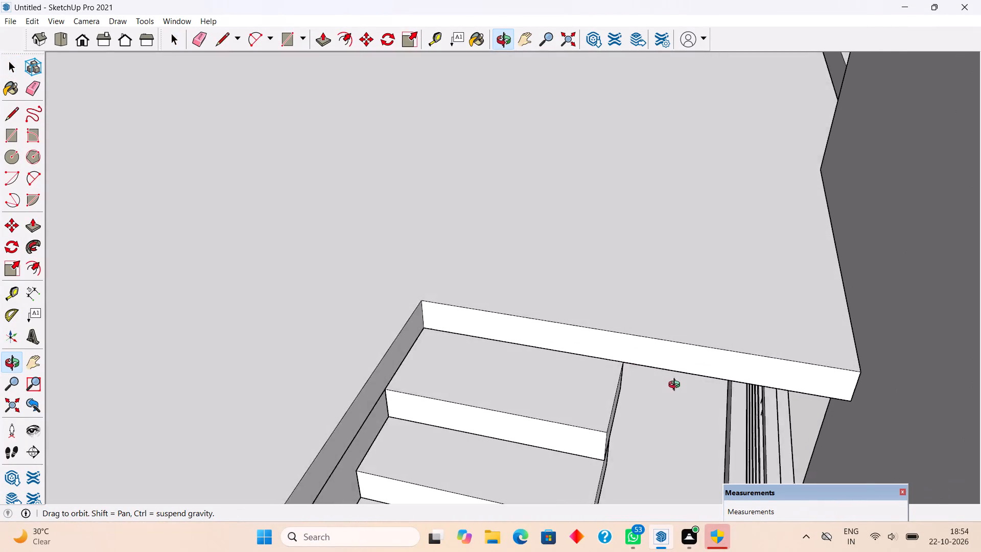
{"action": "middle_click_drag", "start_coordinate": [676, 386], "coordinate": [673, 404]}
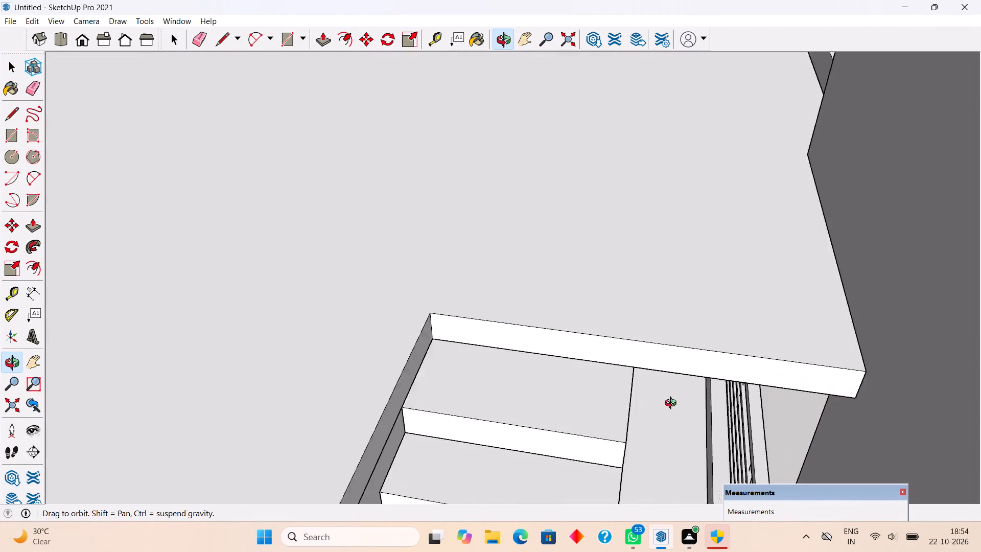
{"action": "middle_click_drag", "start_coordinate": [673, 404], "coordinate": [0, 415]}
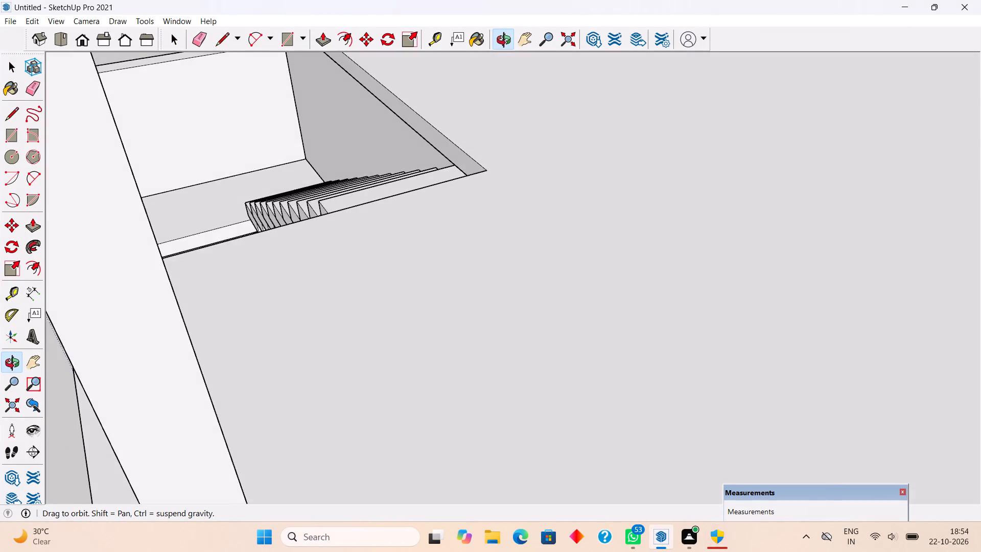
{"action": "middle_click_drag", "start_coordinate": [0, 415], "coordinate": [0, 403]}
{"action": "scroll", "coordinate": [263, 300], "scroll_direction": "down", "scroll_amount": 1}
{"action": "scroll", "coordinate": [331, 258], "scroll_direction": "down", "scroll_amount": 6}
{"action": "middle_click_drag", "start_coordinate": [298, 380], "coordinate": [150, 400]}
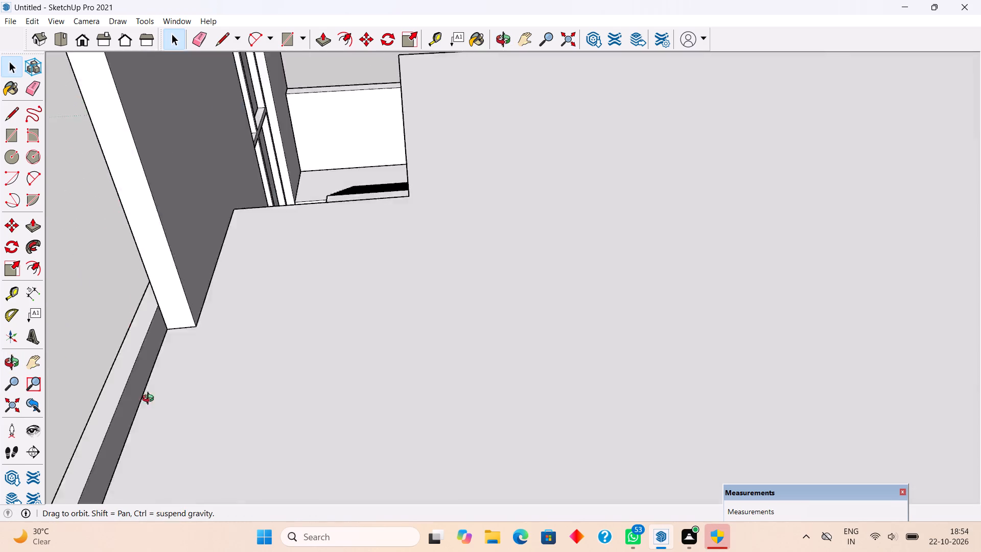
{"action": "middle_click_drag", "start_coordinate": [150, 400], "coordinate": [91, 425]}
{"action": "key", "text": "t"}
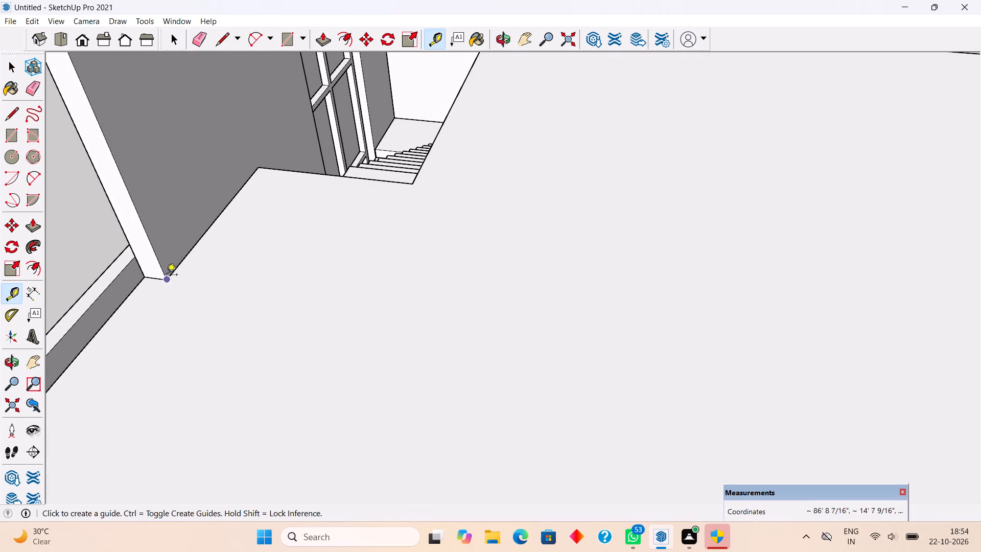
{"action": "double_click", "coordinate": [155, 279]}
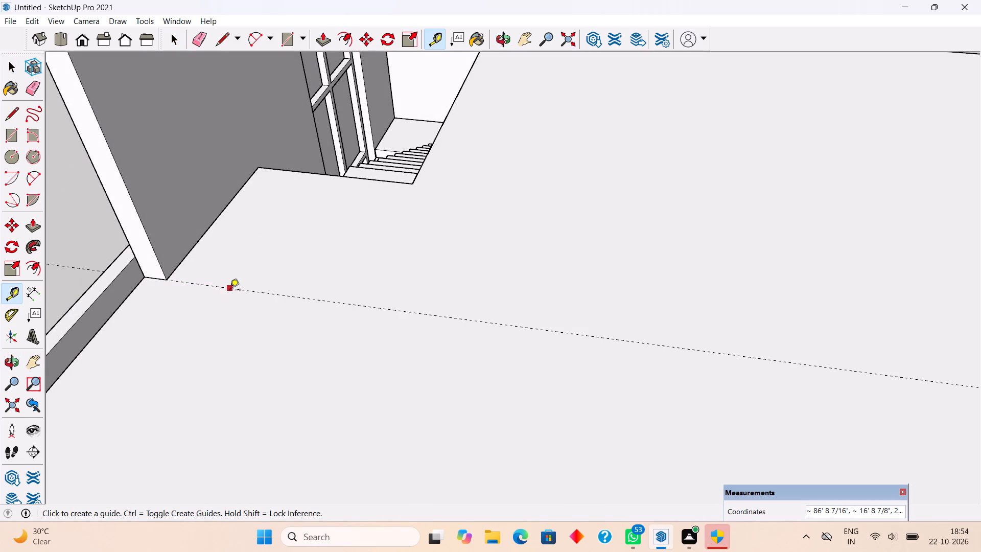
{"action": "left_click", "coordinate": [230, 291]}
{"action": "type", "text": "9\""}
{"action": "key", "text": "Return"}
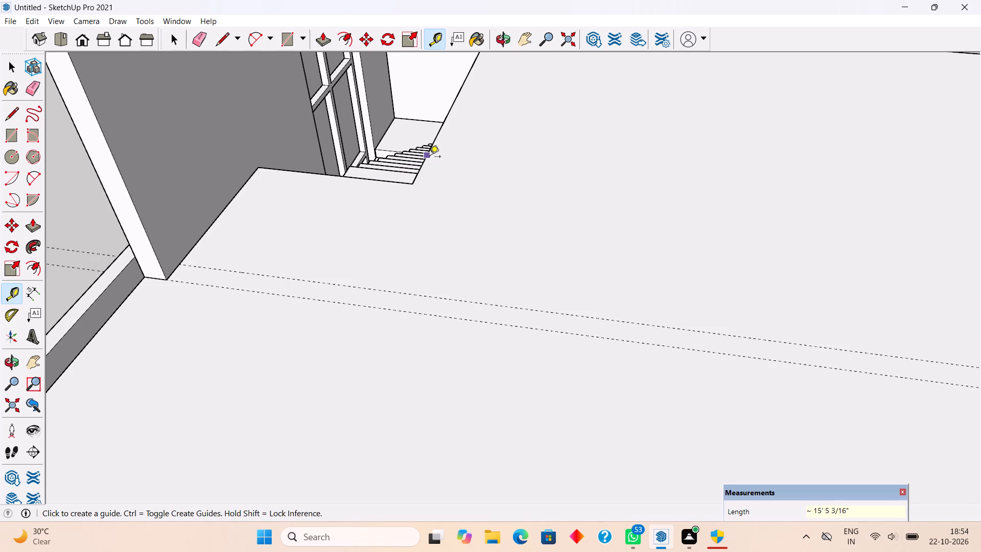
Add a guide along the stairwell opening's long roof edge and a parallel guide 9" outward onto the roof.
{"action": "double_click", "coordinate": [430, 157]}
{"action": "middle_click_drag", "start_coordinate": [450, 297], "coordinate": [552, 328]}
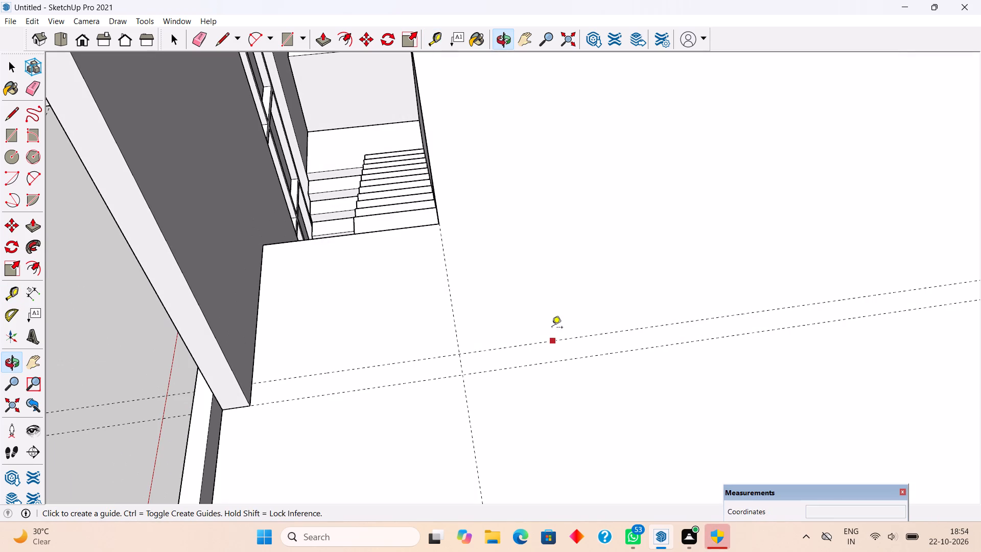
{"action": "key", "text": "r"}
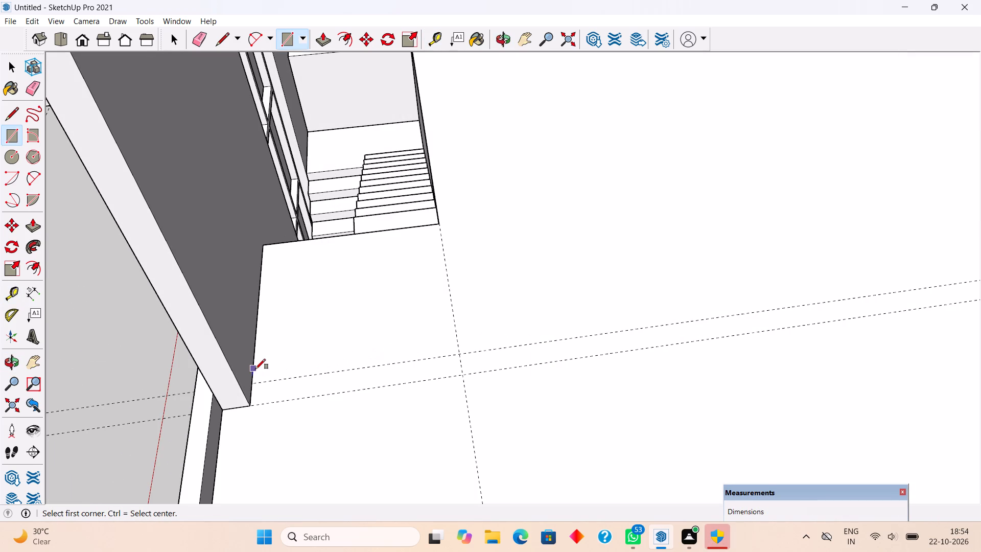
{"action": "key", "text": "t"}
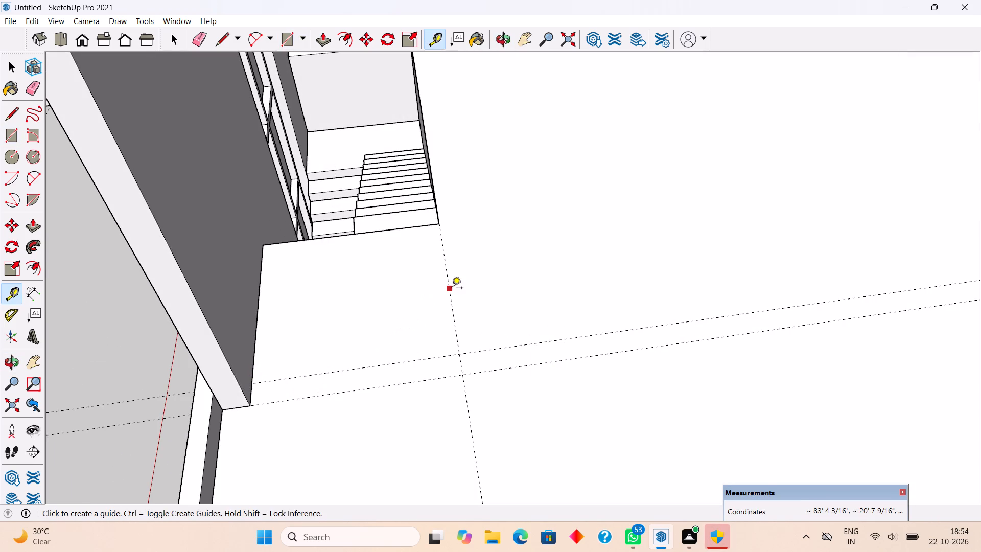
{"action": "left_click", "coordinate": [452, 289]}
{"action": "type", "text": "9\""}
{"action": "key", "text": "Return"}
{"action": "key", "text": "space"}
Draw a rectangle about 21'1" by 9" beside the stairwell, from the roof's corner to the crossing of the 9" offset guides.
{"action": "scroll", "coordinate": [479, 292], "scroll_direction": "down", "scroll_amount": 5}
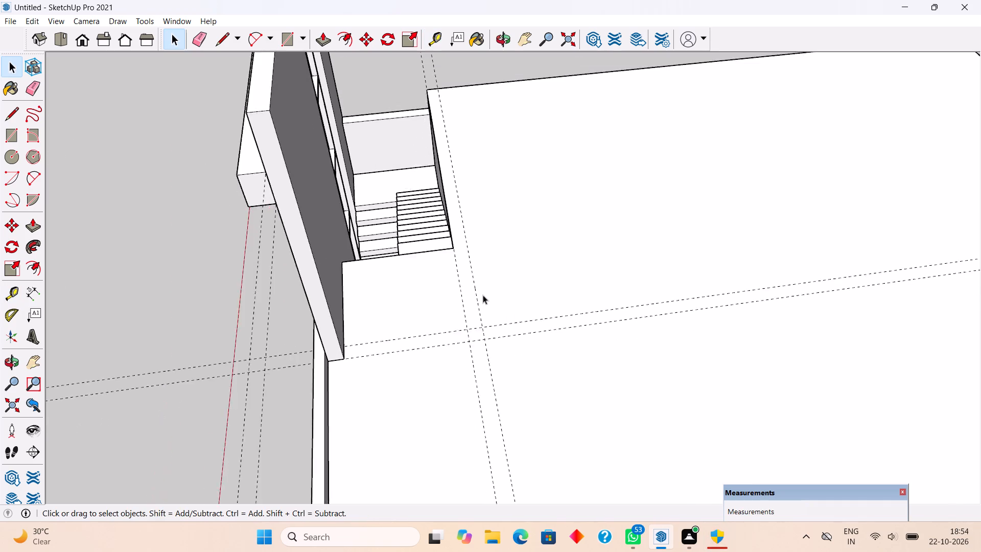
{"action": "scroll", "coordinate": [483, 295], "scroll_direction": "down", "scroll_amount": 3}
{"action": "scroll", "coordinate": [460, 148], "scroll_direction": "up", "scroll_amount": 14}
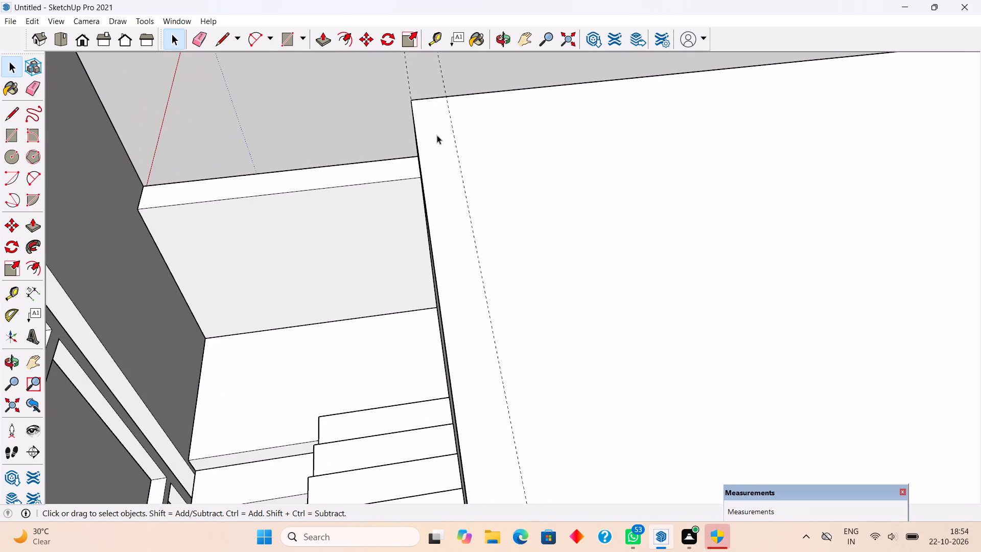
{"action": "key", "text": "r"}
{"action": "left_click", "coordinate": [413, 100]}
{"action": "scroll", "coordinate": [466, 173], "scroll_direction": "down", "scroll_amount": 17}
{"action": "scroll", "coordinate": [509, 448], "scroll_direction": "up", "scroll_amount": 5}
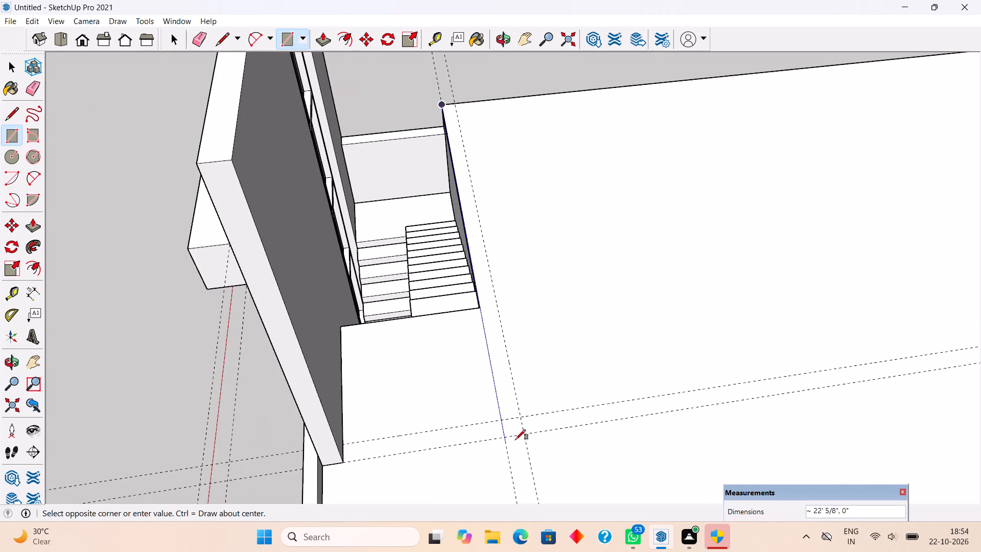
{"action": "scroll", "coordinate": [522, 435], "scroll_direction": "up", "scroll_amount": 5}
{"action": "left_click", "coordinate": [519, 406]}
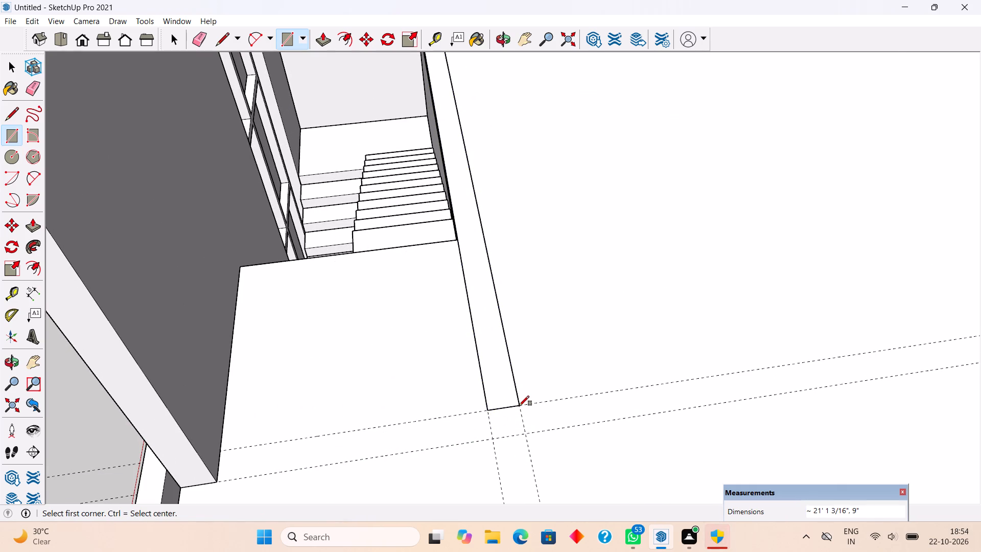
Extrude the 9" strip beside the stairwell 14' upward, level with the top of the raised stair wall.
{"action": "key", "text": "p"}
{"action": "left_click", "coordinate": [507, 385]}
{"action": "scroll", "coordinate": [428, 365], "scroll_direction": "down", "scroll_amount": 9}
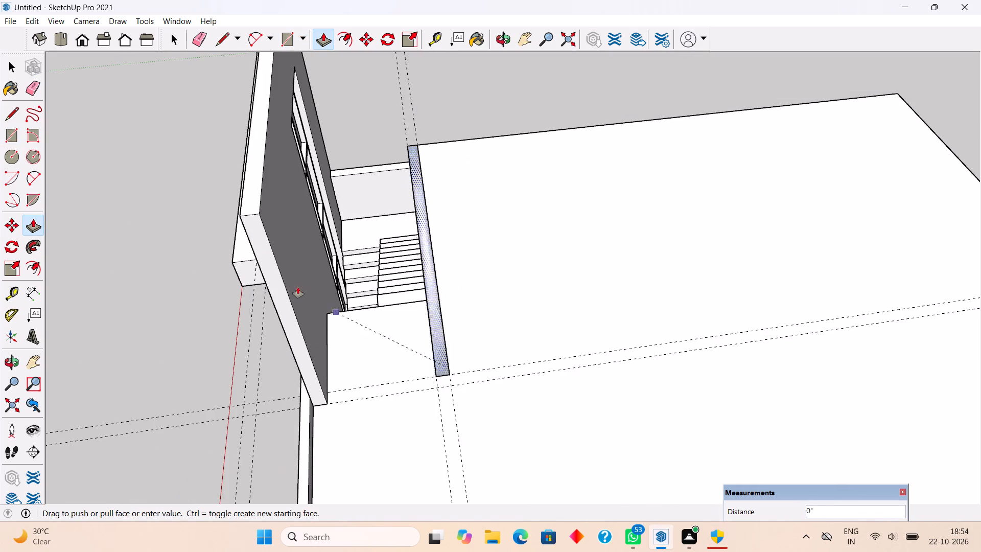
{"action": "left_click", "coordinate": [254, 212]}
Select the whole new stairwell side wall with its connected geometry, make it a group and deselect it.
{"action": "key", "text": "space"}
{"action": "triple_click", "coordinate": [425, 267]}
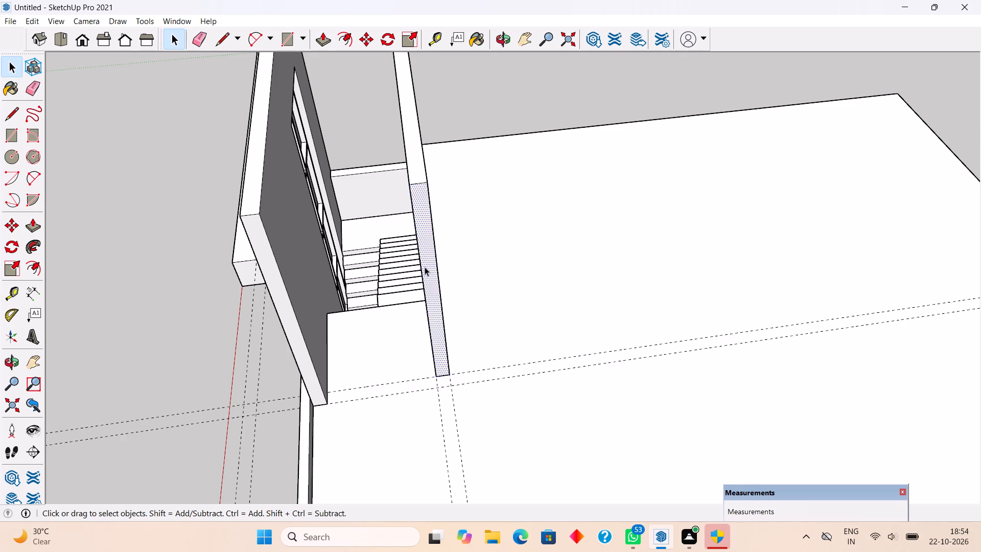
{"action": "right_click", "coordinate": [425, 267]}
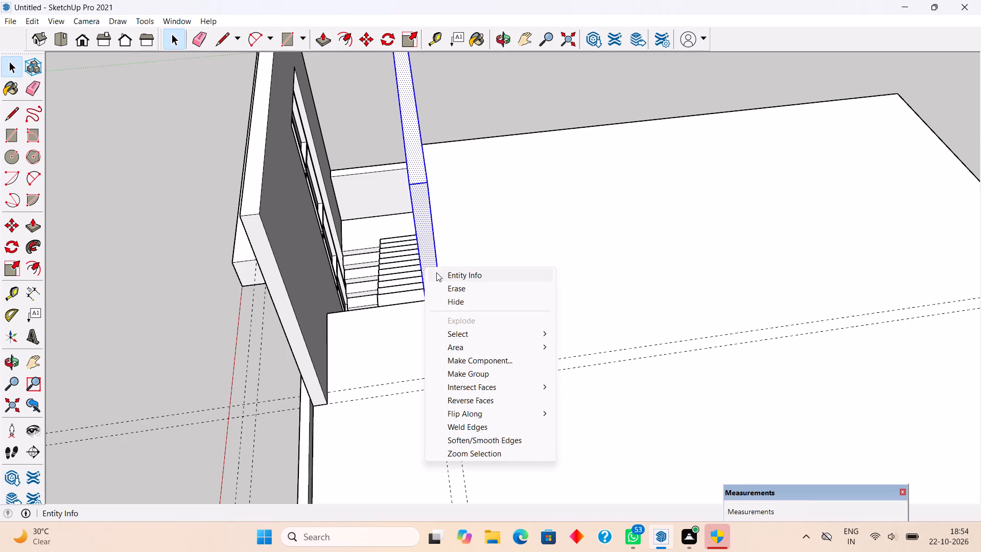
{"action": "left_click", "coordinate": [468, 375]}
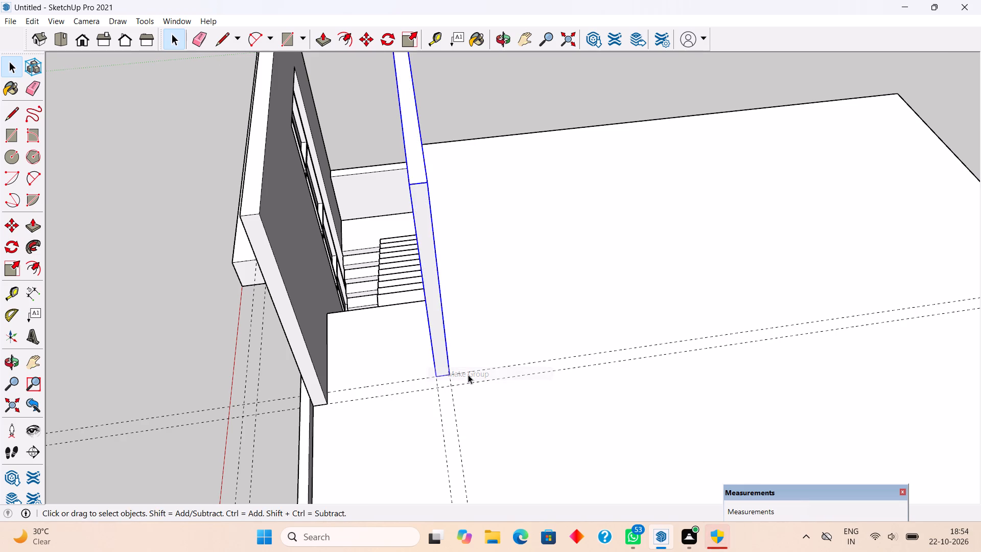
{"action": "scroll", "coordinate": [468, 375], "scroll_direction": "down", "scroll_amount": 6}
{"action": "middle_click_drag", "start_coordinate": [466, 353], "coordinate": [455, 218]}
{"action": "scroll", "coordinate": [462, 211], "scroll_direction": "up", "scroll_amount": 1}
{"action": "left_click", "coordinate": [486, 188]}
Draw a 9" by 6'9" rectangle on the roof between the guides, from the raised stair wall to the new wall's outer line.
{"action": "scroll", "coordinate": [414, 303], "scroll_direction": "up", "scroll_amount": 8}
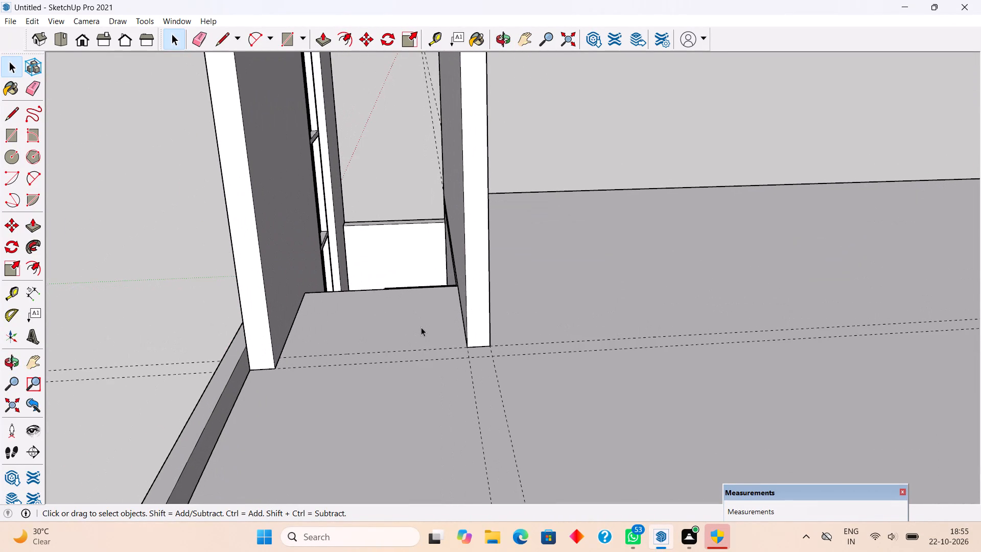
{"action": "key", "text": "r"}
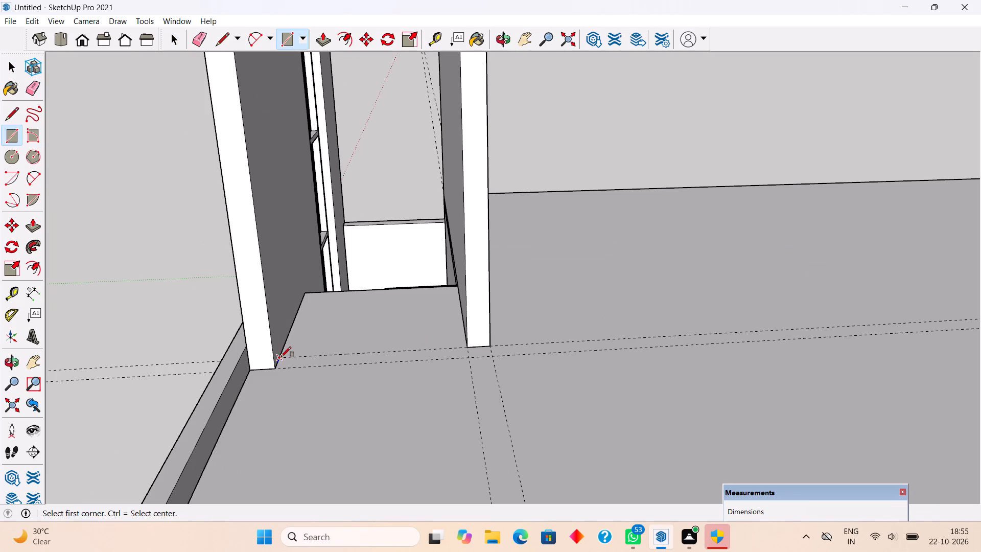
{"action": "left_click", "coordinate": [281, 356]}
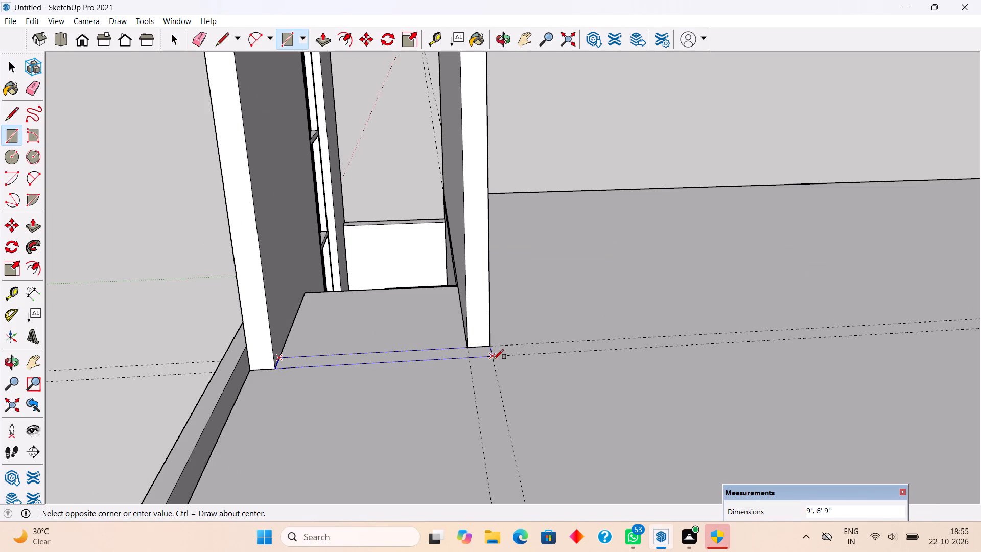
{"action": "left_click", "coordinate": [494, 356]}
Extrude the 9" strip across the stairwell's open end 14' upward, level with the tops of the side walls.
{"action": "key", "text": "p"}
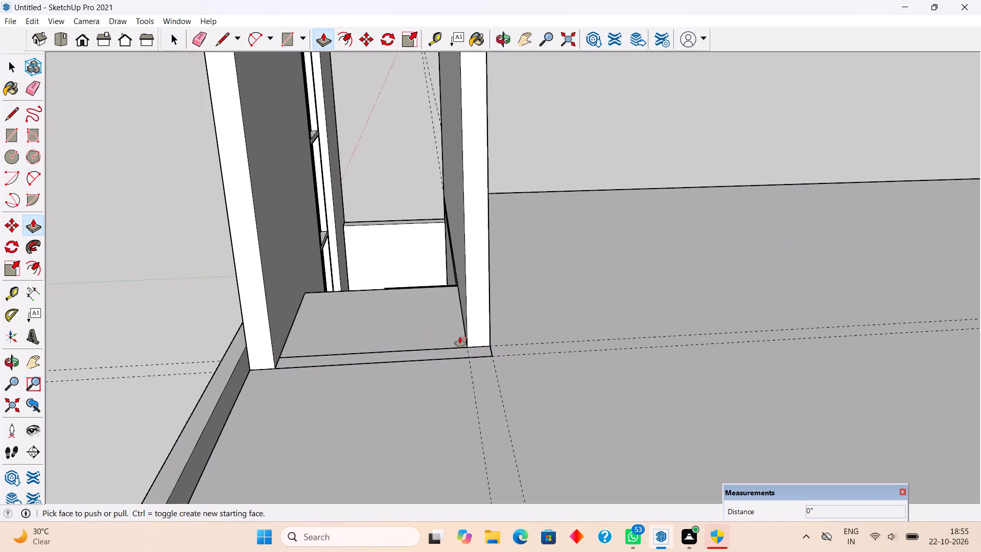
{"action": "left_click", "coordinate": [468, 350]}
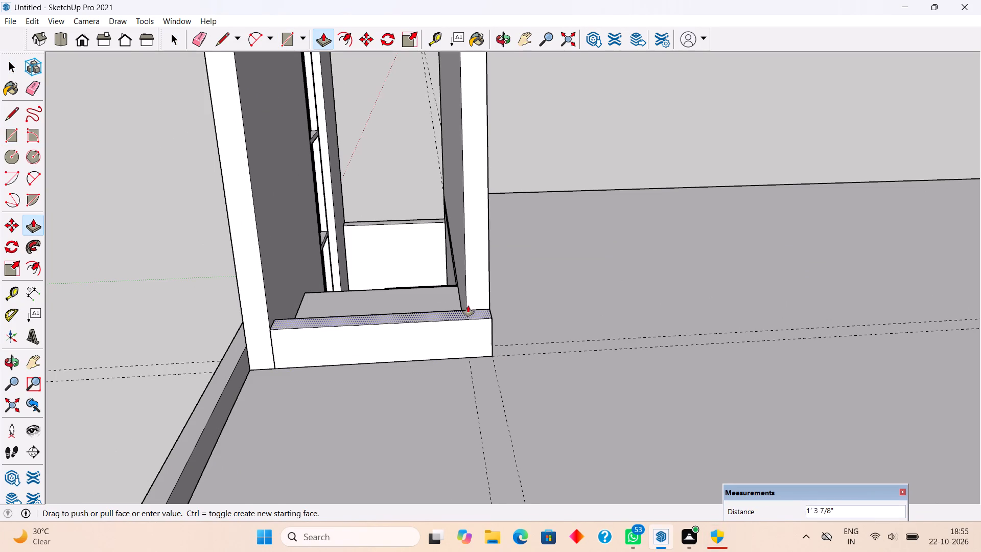
{"action": "scroll", "coordinate": [472, 290], "scroll_direction": "down", "scroll_amount": 12}
{"action": "left_click", "coordinate": [392, 156]}
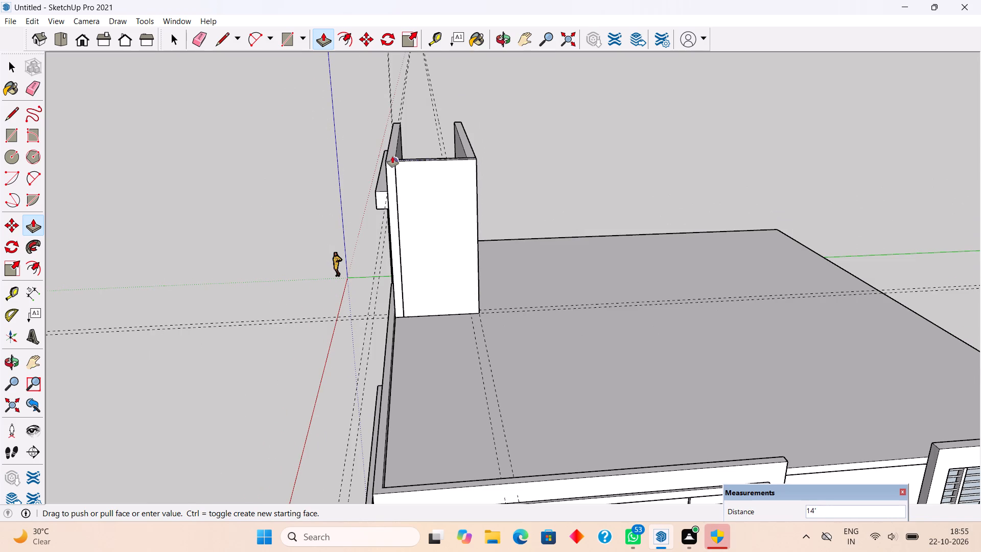
Select the whole new stairwell end wall with its connected geometry, make it a group and deselect it.
{"action": "key", "text": "space"}
{"action": "double_click", "coordinate": [441, 200]}
{"action": "left_click", "coordinate": [441, 201]}
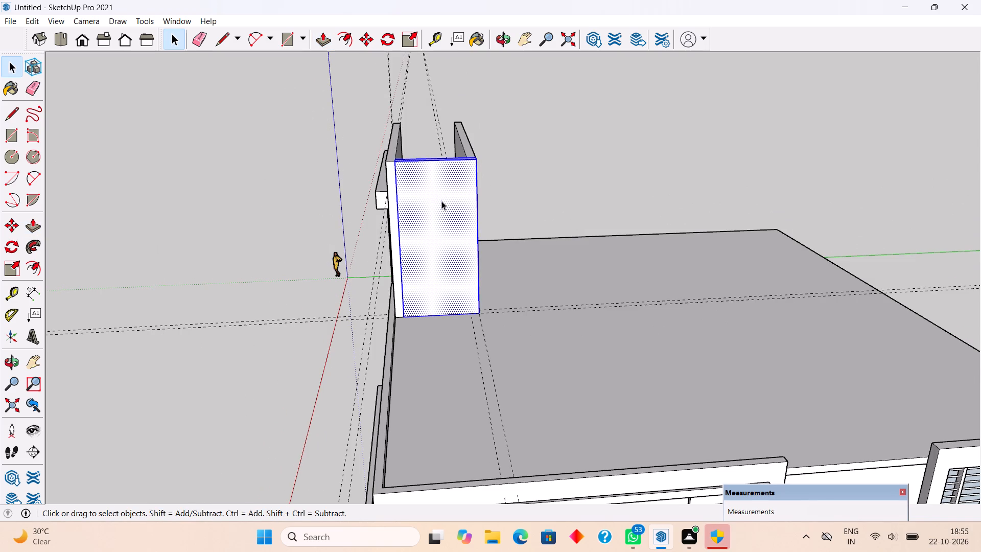
{"action": "right_click", "coordinate": [441, 201]}
{"action": "left_click", "coordinate": [501, 309]}
{"action": "left_click", "coordinate": [503, 214]}
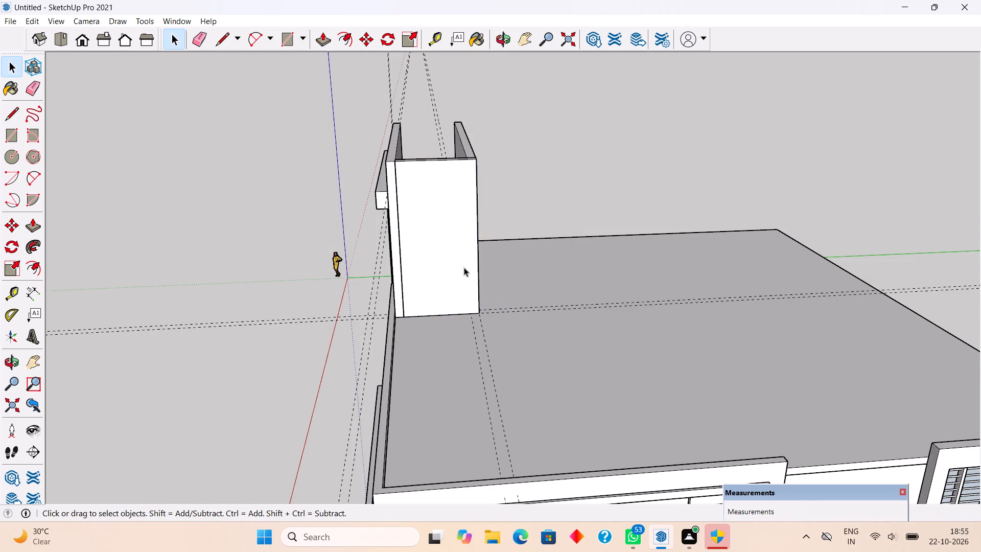
Place two vertical guides on the end wall: 9" in from its roof-side edge and 4' further in from that guide.
{"action": "scroll", "coordinate": [454, 273], "scroll_direction": "up", "scroll_amount": 4}
{"action": "middle_click_drag", "start_coordinate": [447, 266], "coordinate": [441, 248]}
{"action": "scroll", "coordinate": [430, 123], "scroll_direction": "up", "scroll_amount": 4}
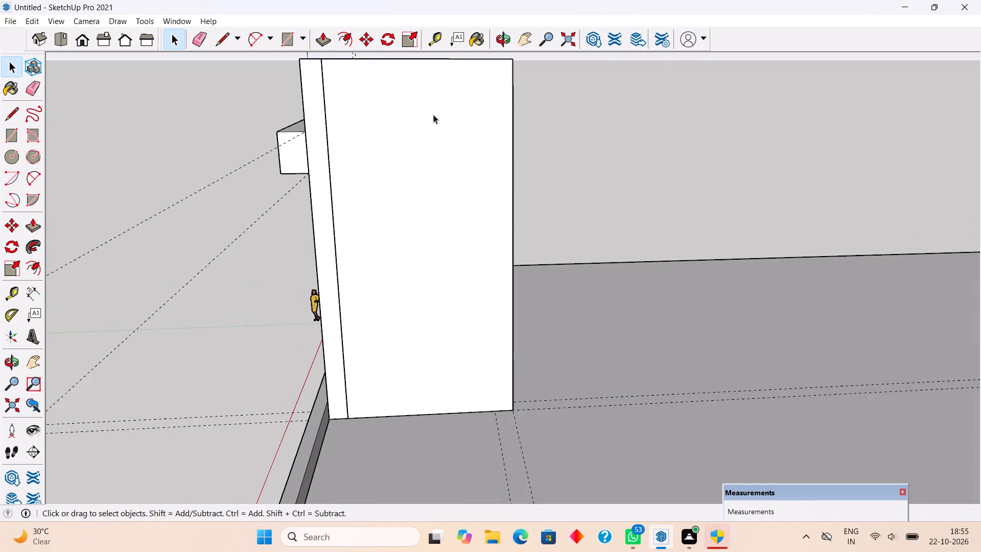
{"action": "scroll", "coordinate": [435, 129], "scroll_direction": "down", "scroll_amount": 3}
{"action": "scroll", "coordinate": [448, 70], "scroll_direction": "up", "scroll_amount": 2}
{"action": "scroll", "coordinate": [448, 114], "scroll_direction": "down", "scroll_amount": 4}
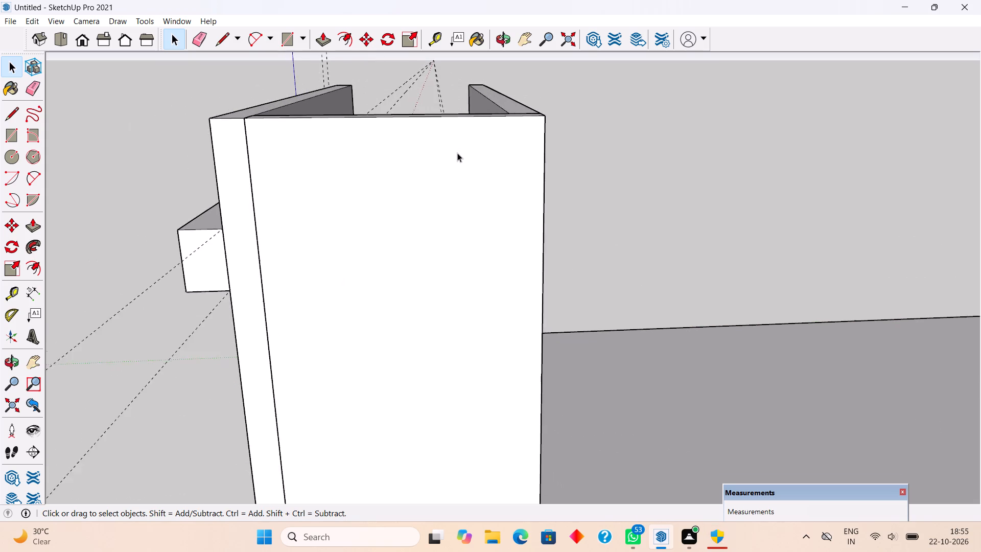
{"action": "scroll", "coordinate": [460, 163], "scroll_direction": "down", "scroll_amount": 4}
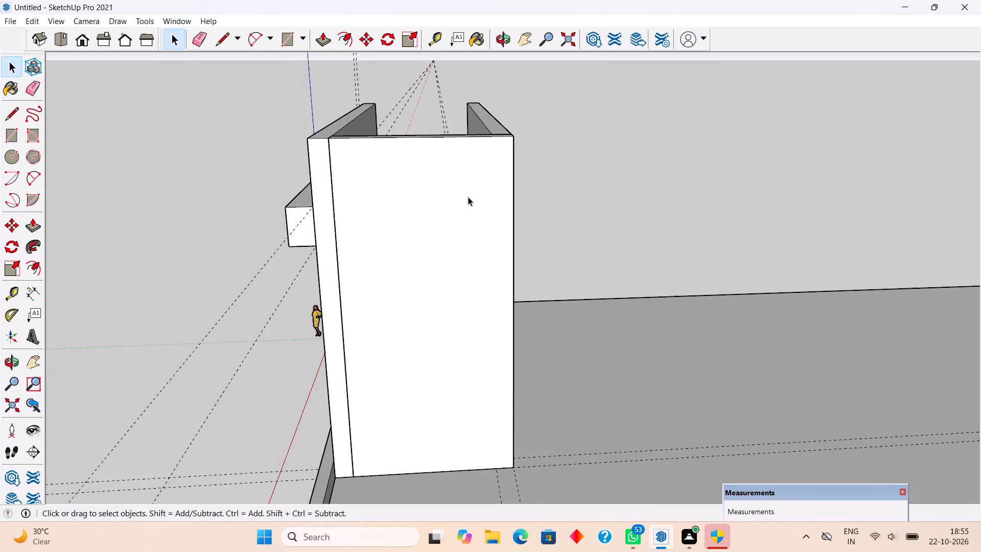
{"action": "key", "text": "t"}
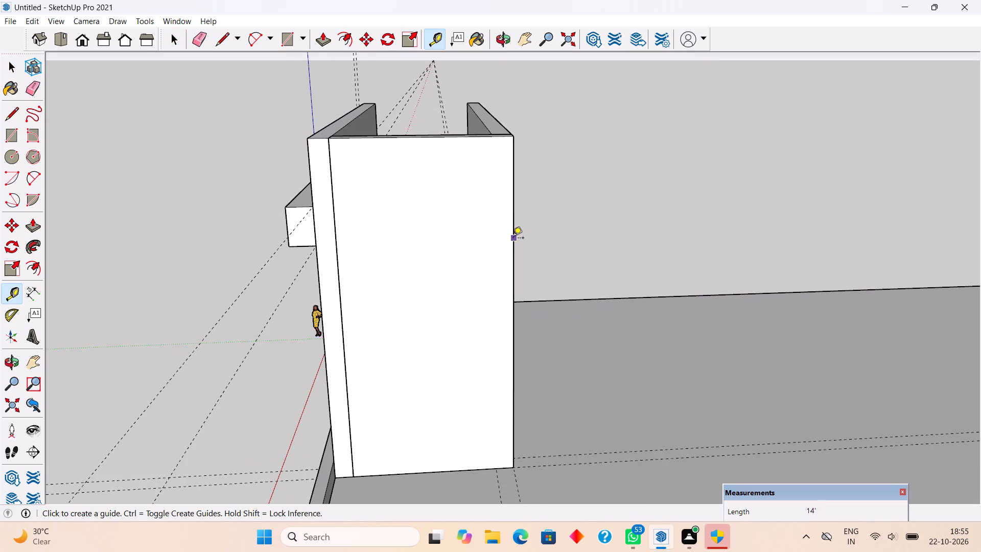
{"action": "left_click", "coordinate": [513, 239]}
{"action": "type", "text": "9\""}
{"action": "key", "text": "Return"}
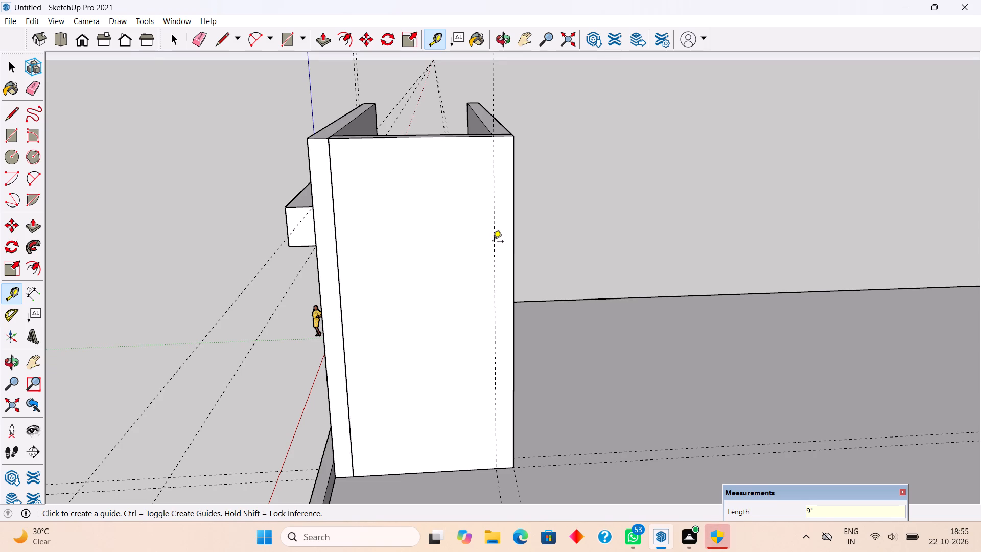
{"action": "left_click", "coordinate": [492, 247]}
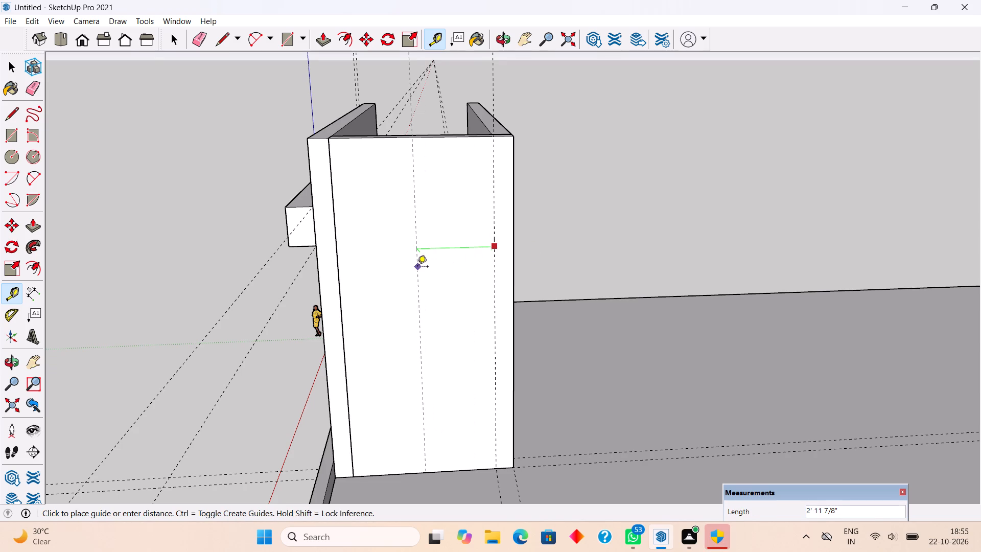
{"action": "type", "text": "4'"}
{"action": "key", "text": "Return"}
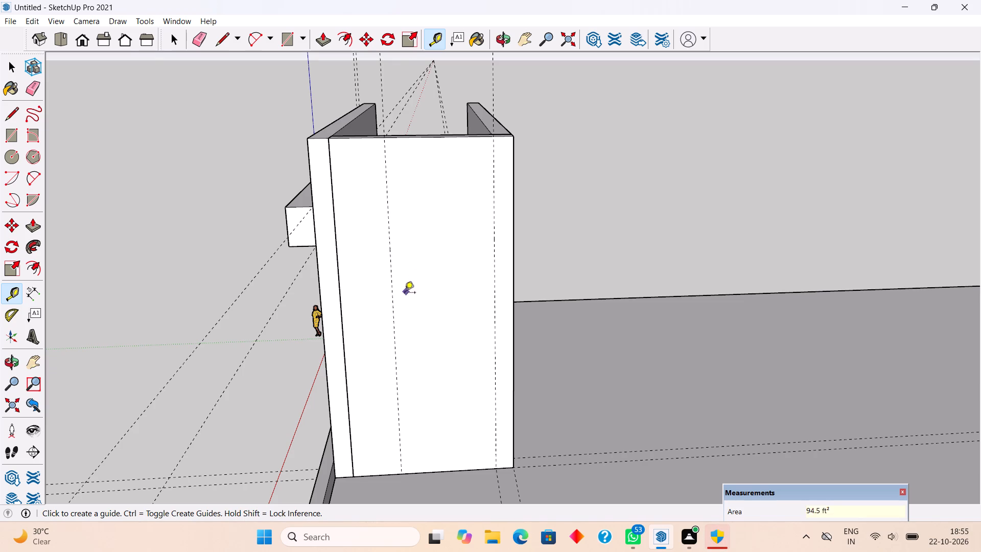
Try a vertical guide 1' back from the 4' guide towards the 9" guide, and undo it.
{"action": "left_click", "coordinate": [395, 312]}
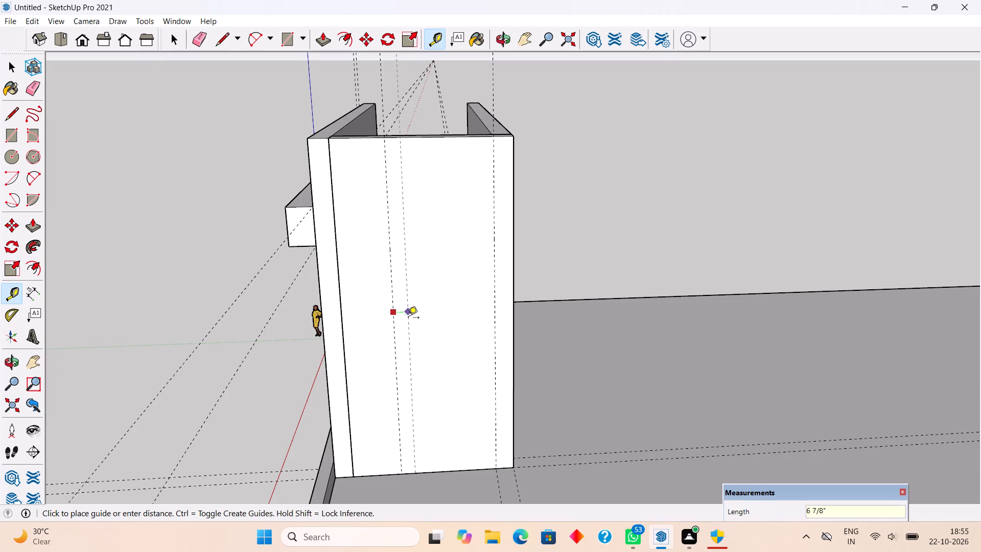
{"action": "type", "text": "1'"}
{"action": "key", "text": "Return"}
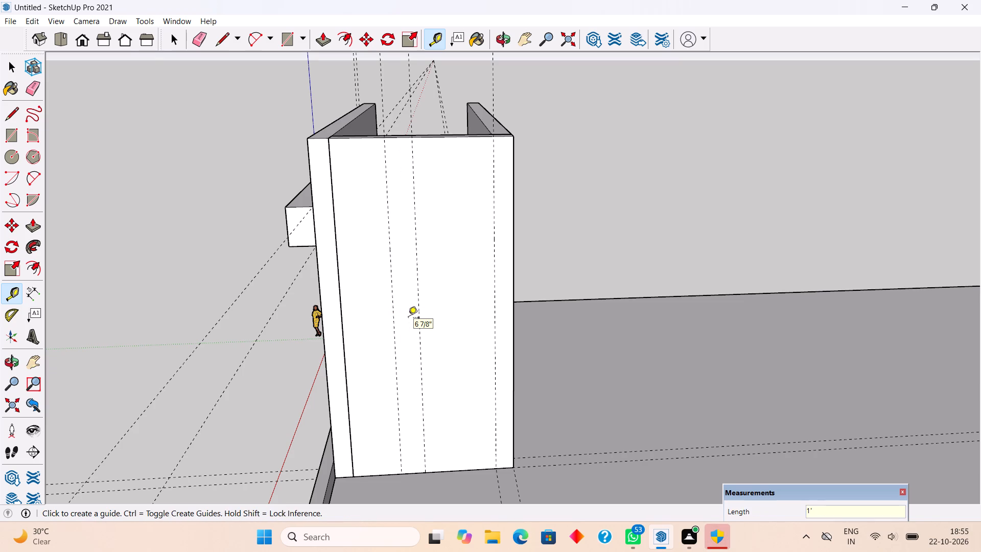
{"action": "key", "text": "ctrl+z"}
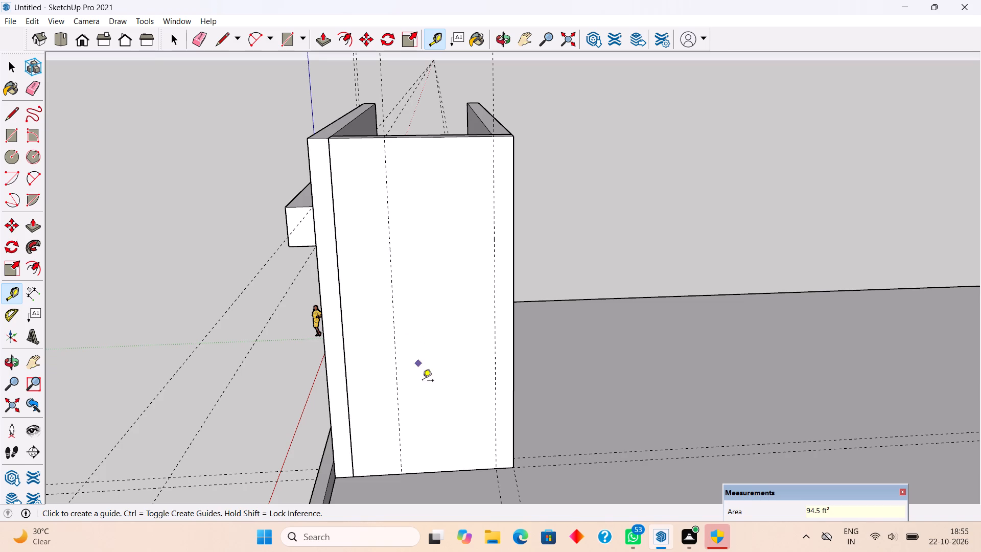
Place a horizontal guide on the end wall 9' above its bottom edge.
{"action": "left_click", "coordinate": [454, 472]}
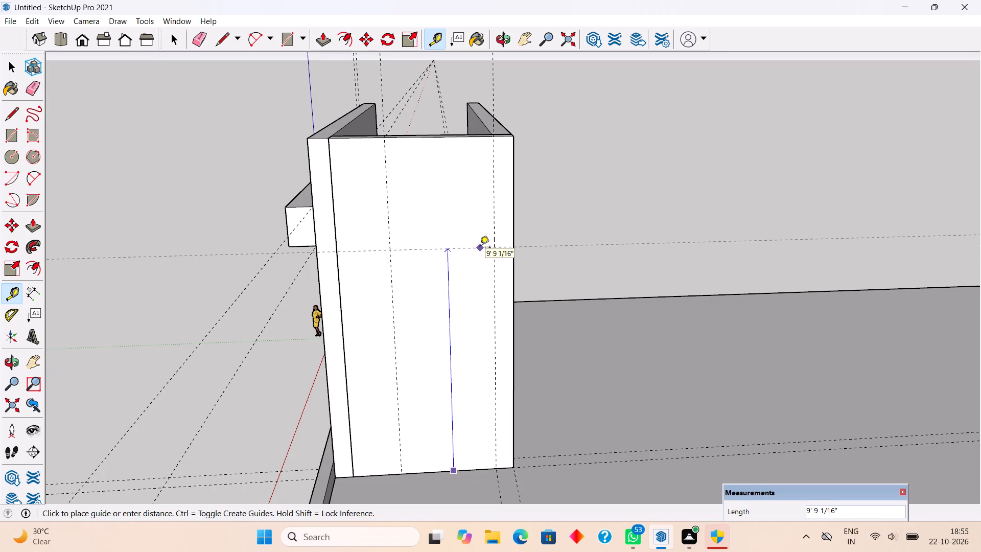
{"action": "type", "text": "9'"}
{"action": "key", "text": "Return"}
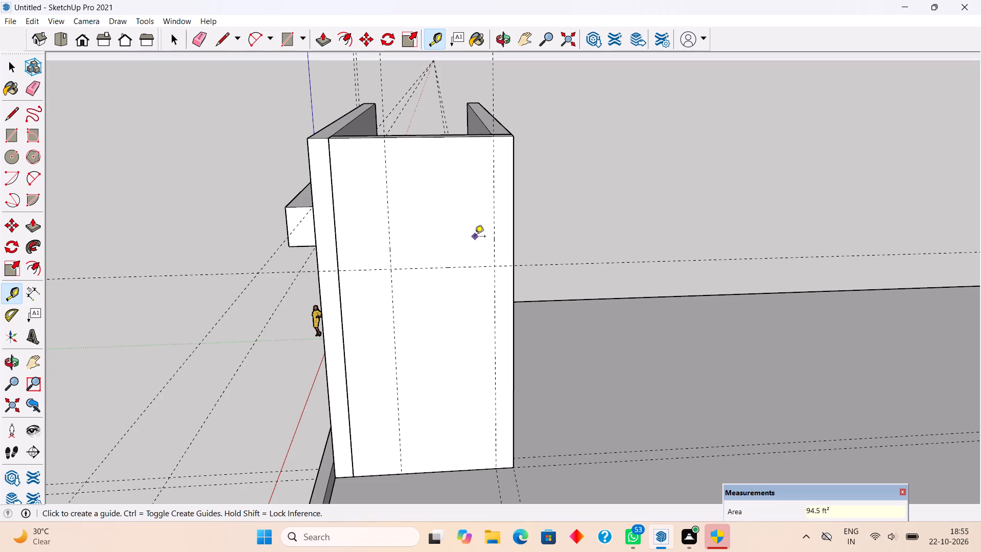
Inside the end wall's group, cut a 4' by 9' doorway between the guides through the 9" thickness, and leave the group.
{"action": "key", "text": "space"}
{"action": "triple_click", "coordinate": [471, 303]}
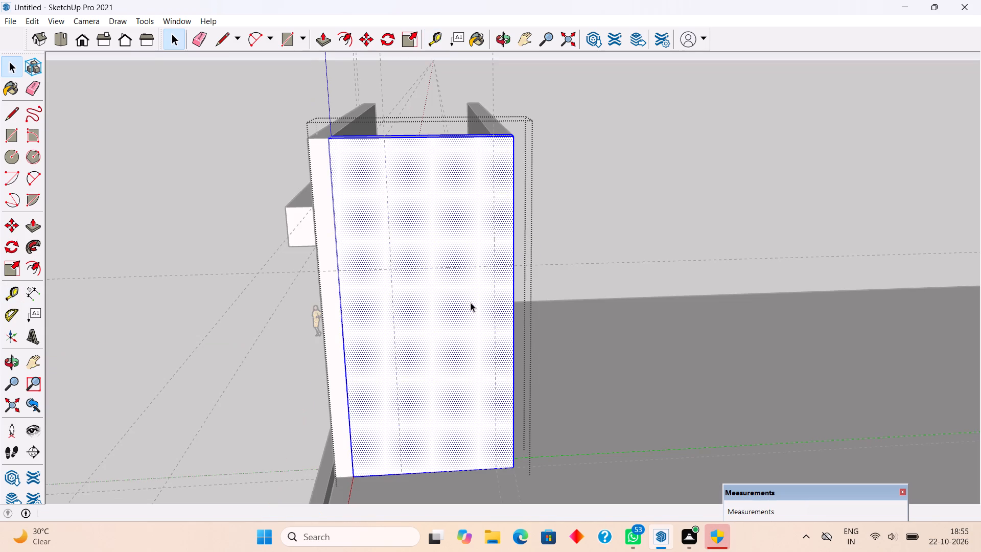
{"action": "key", "text": "r"}
{"action": "left_click", "coordinate": [391, 269]}
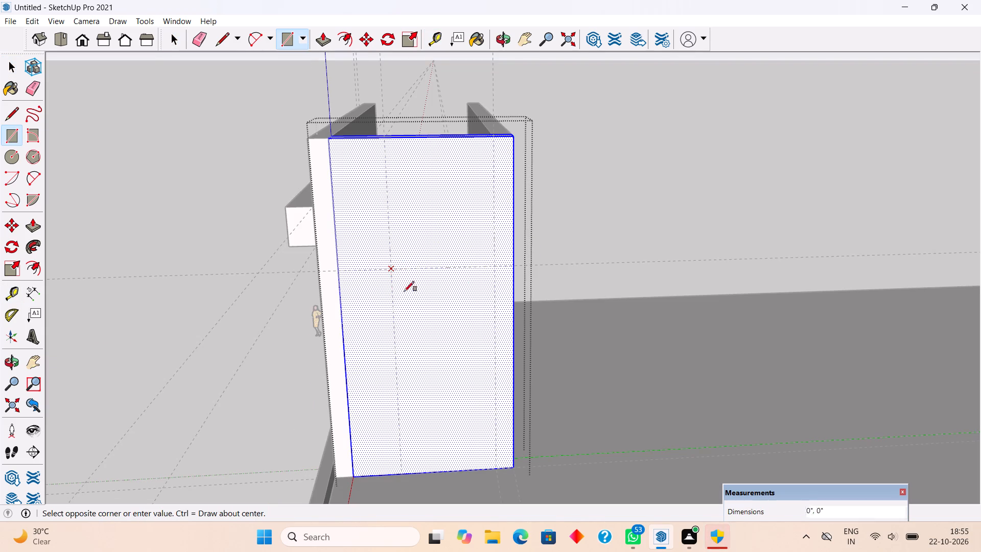
{"action": "left_click", "coordinate": [499, 468]}
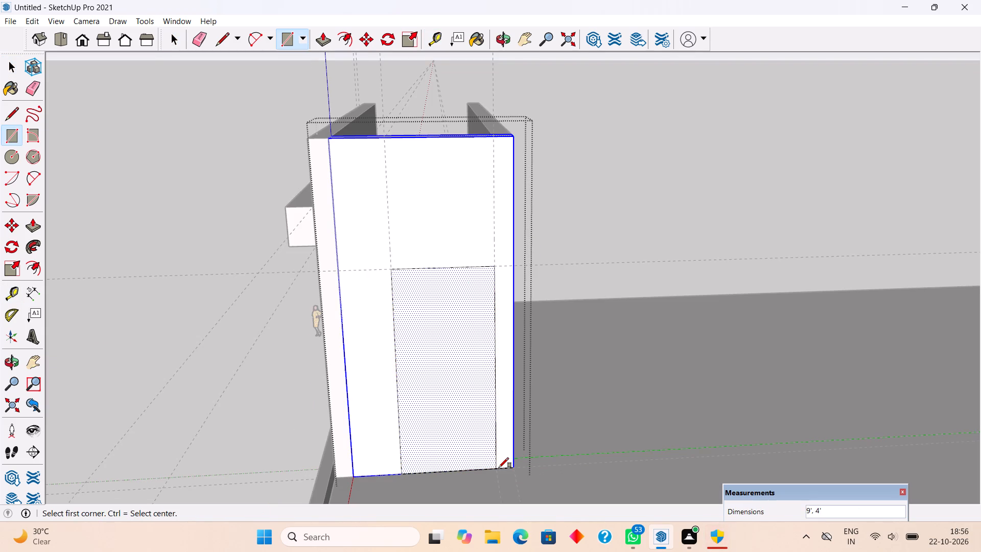
{"action": "key", "text": "p"}
{"action": "left_click_drag", "start_coordinate": [477, 426], "coordinate": [449, 329]}
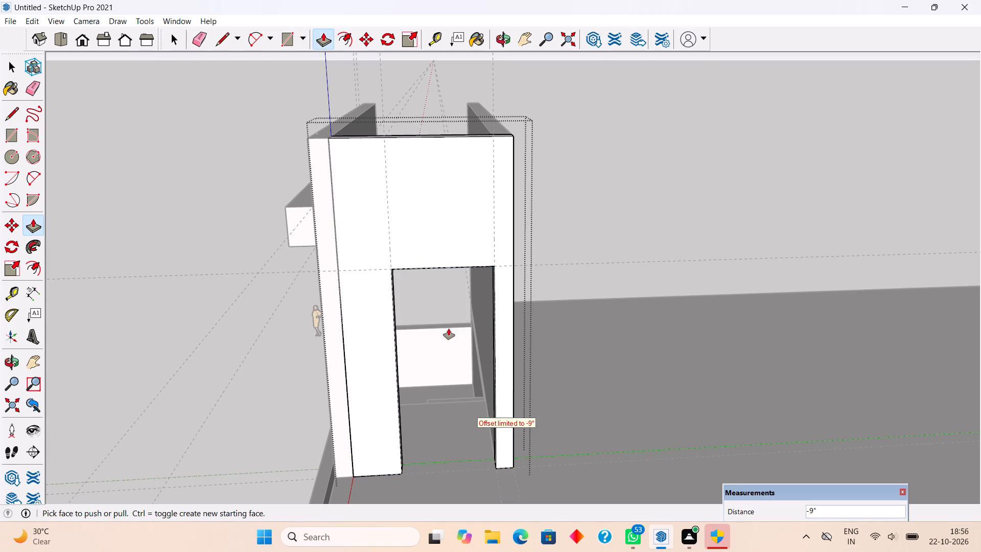
{"action": "key", "text": "space"}
{"action": "left_click", "coordinate": [596, 200]}
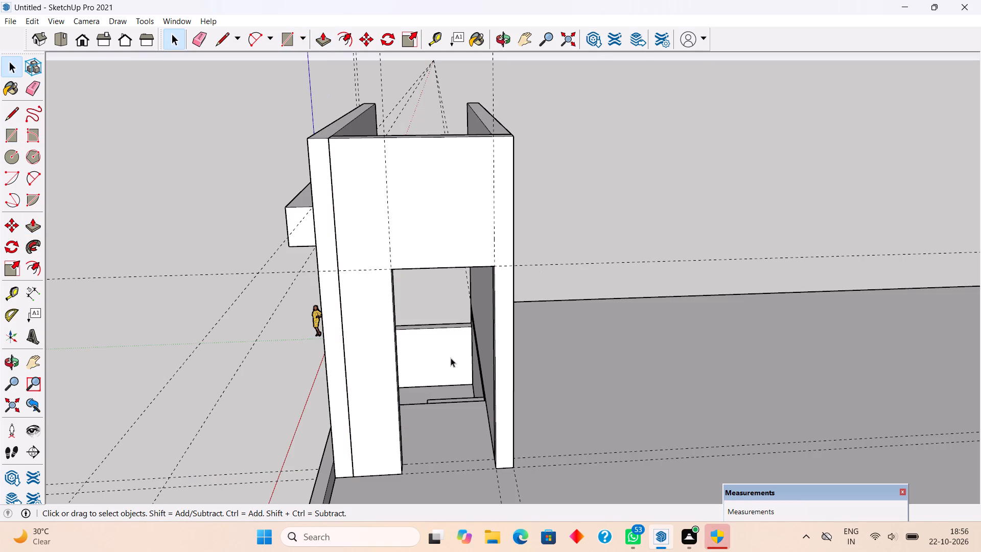
Draw a 9' by 4' rectangle over the doorway, offset it 3" inward and delete the inner face to leave a frame profile.
{"action": "key", "text": "r"}
{"action": "left_click", "coordinate": [392, 267]}
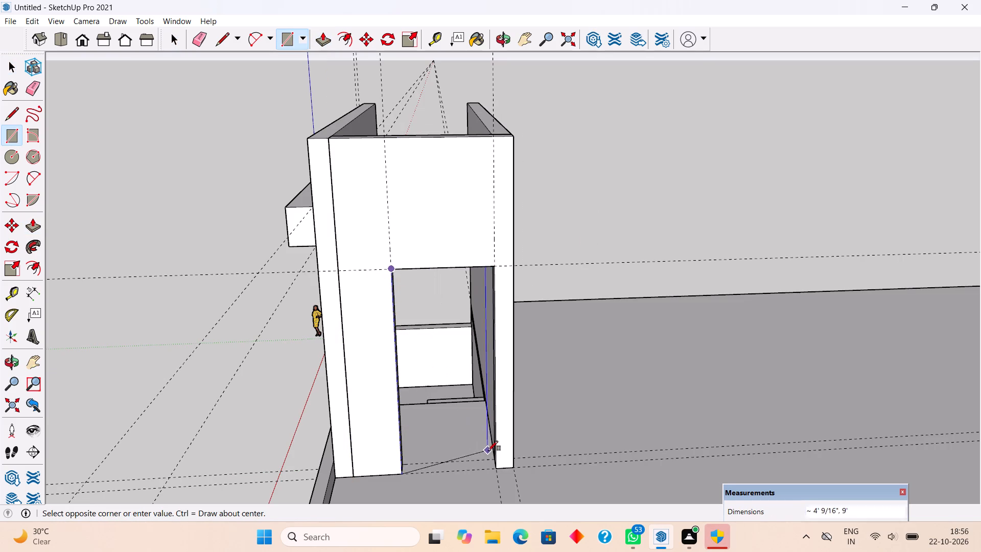
{"action": "left_click", "coordinate": [496, 467]}
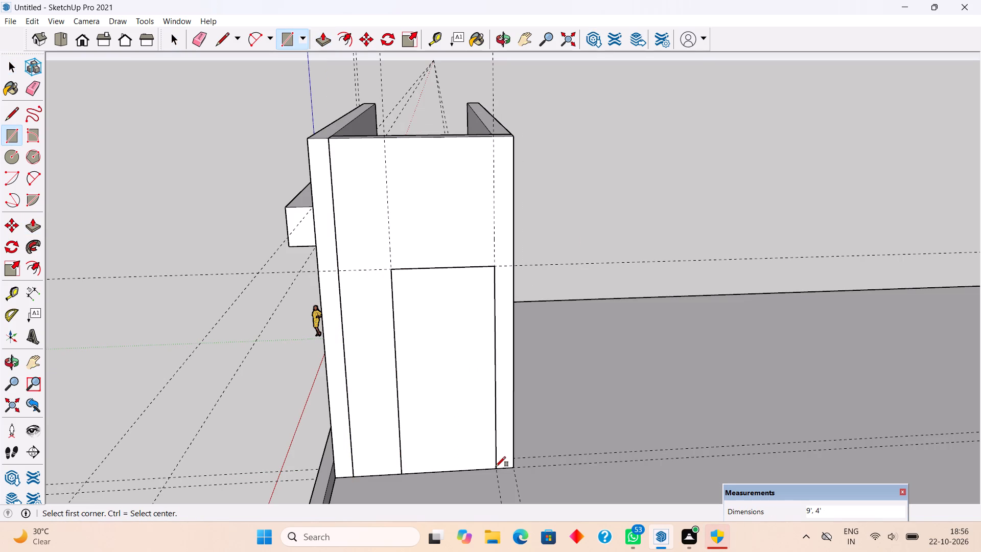
{"action": "key", "text": "f"}
{"action": "left_click", "coordinate": [475, 464]}
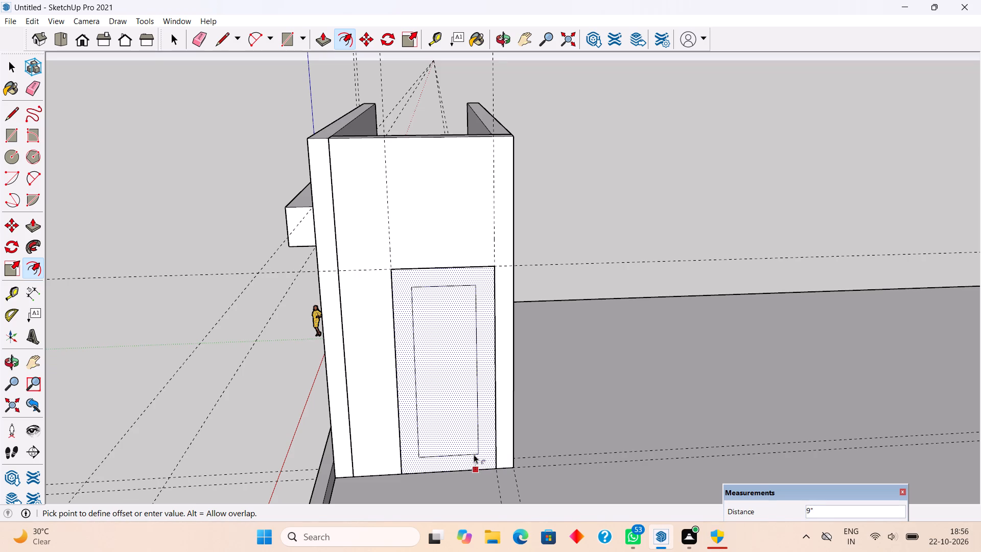
{"action": "type", "text": "3\""}
{"action": "key", "text": "Return"}
{"action": "key", "text": "space"}
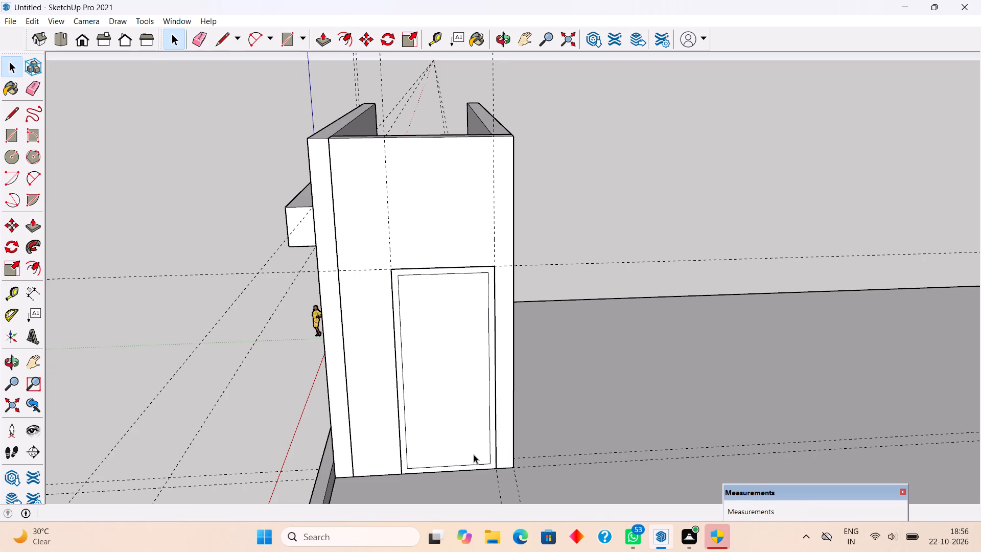
{"action": "left_click", "coordinate": [474, 454]}
{"action": "key", "text": "Delete"}
Extrude the door frame profile 3" outward.
{"action": "key", "text": "p"}
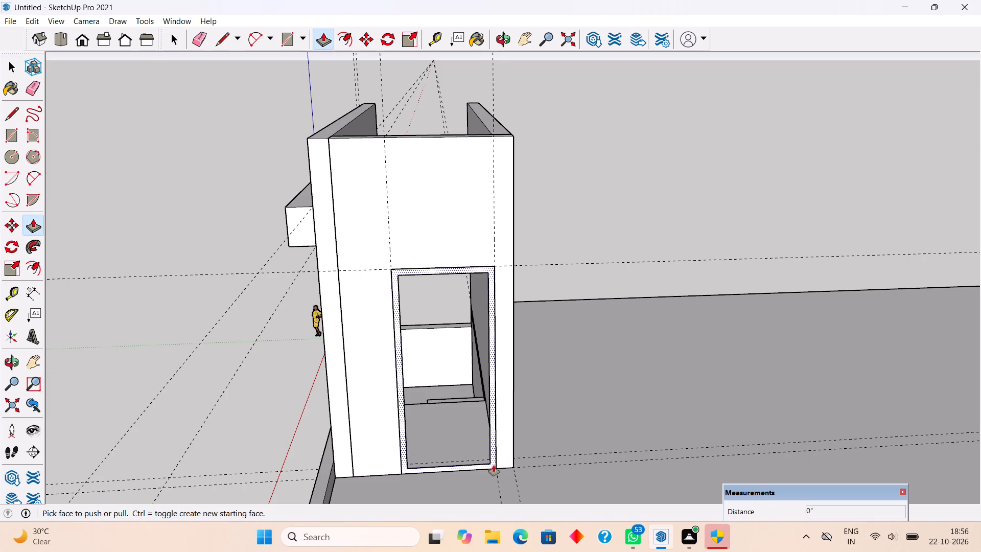
{"action": "left_click", "coordinate": [493, 461]}
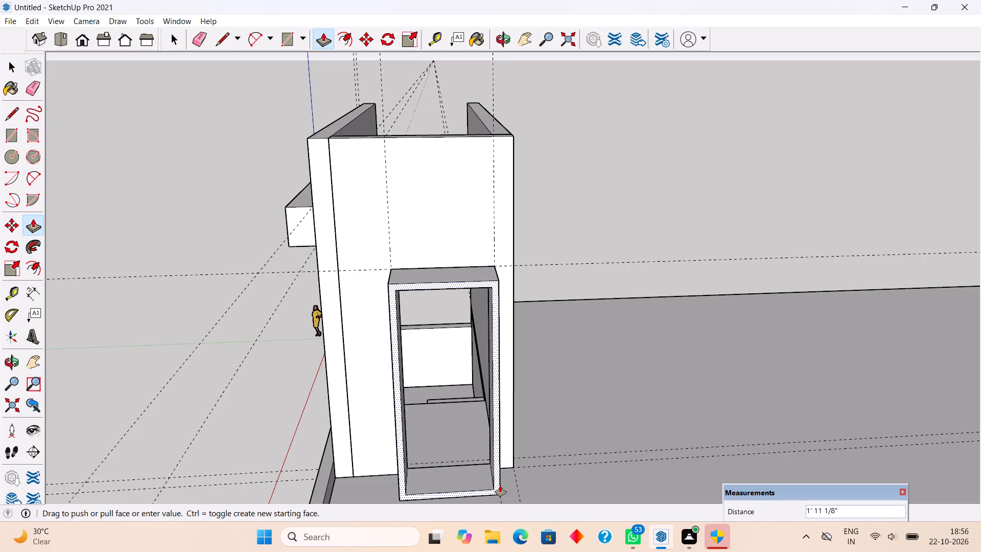
{"action": "type", "text": "3\""}
{"action": "key", "text": "Return"}
{"action": "key", "text": "space"}
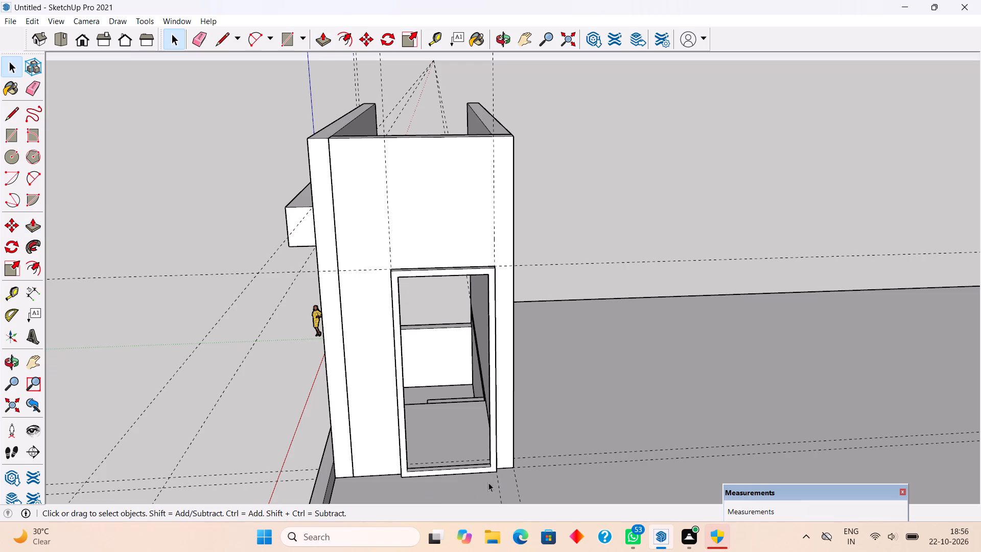
Select the whole door frame with its connected geometry and make it a group.
{"action": "triple_click", "coordinate": [493, 462]}
{"action": "right_click", "coordinate": [493, 462]}
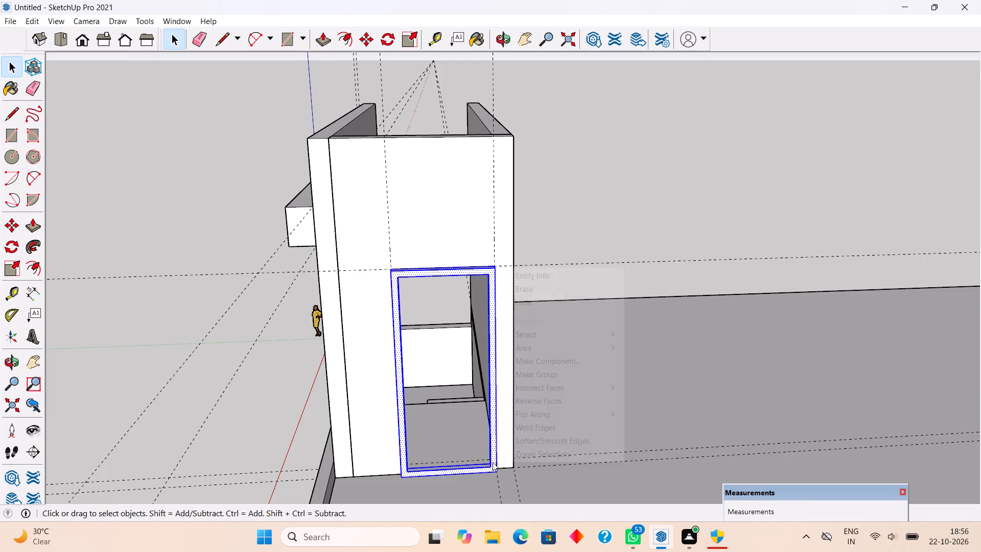
{"action": "left_click", "coordinate": [538, 374]}
Move the door frame group back into the doorway by its bottom corner, flush with the wall's outer face, and deselect it.
{"action": "scroll", "coordinate": [474, 356], "scroll_direction": "down", "scroll_amount": 5}
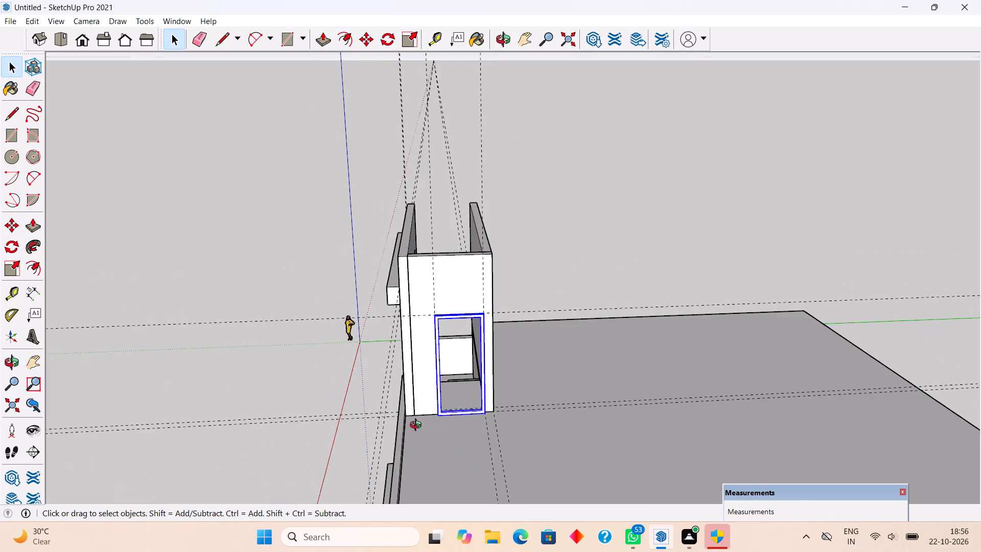
{"action": "middle_click_drag", "start_coordinate": [418, 425], "coordinate": [545, 407]}
{"action": "scroll", "coordinate": [573, 401], "scroll_direction": "up", "scroll_amount": 17}
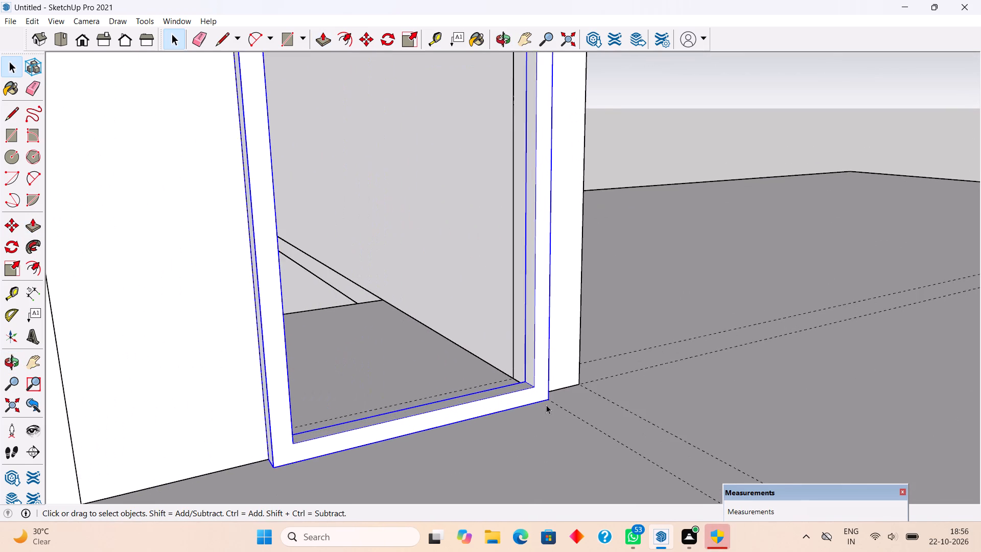
{"action": "scroll", "coordinate": [546, 405], "scroll_direction": "up", "scroll_amount": 2}
{"action": "key", "text": "m"}
{"action": "left_click", "coordinate": [552, 400]}
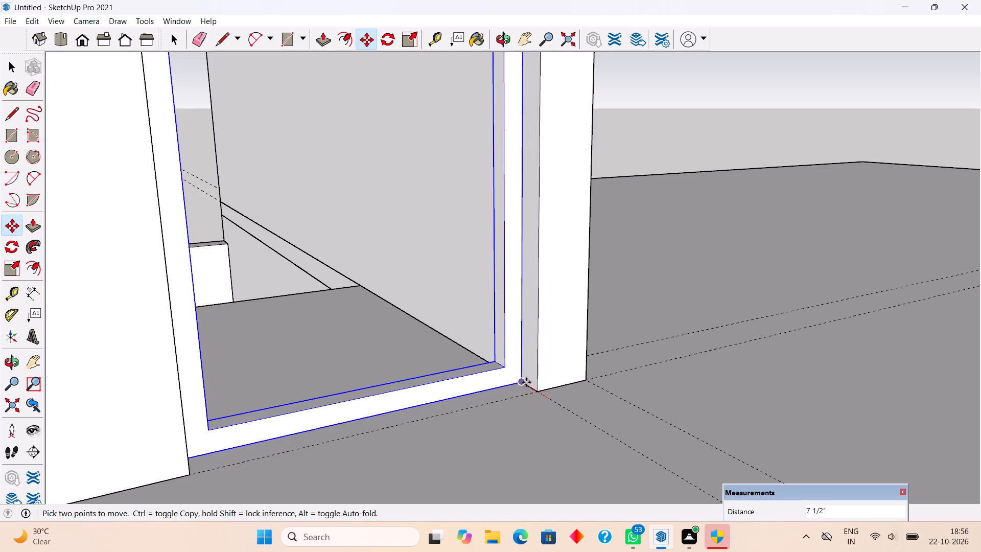
{"action": "left_click", "coordinate": [538, 387]}
{"action": "scroll", "coordinate": [538, 387], "scroll_direction": "down", "scroll_amount": 5}
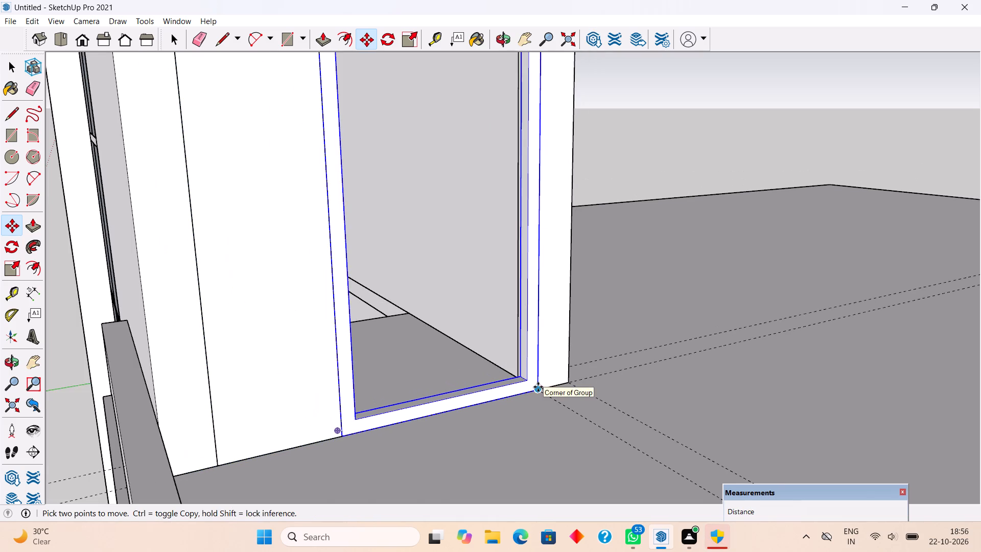
{"action": "key", "text": "space"}
{"action": "scroll", "coordinate": [538, 387], "scroll_direction": "down", "scroll_amount": 6}
{"action": "left_click", "coordinate": [665, 178]}
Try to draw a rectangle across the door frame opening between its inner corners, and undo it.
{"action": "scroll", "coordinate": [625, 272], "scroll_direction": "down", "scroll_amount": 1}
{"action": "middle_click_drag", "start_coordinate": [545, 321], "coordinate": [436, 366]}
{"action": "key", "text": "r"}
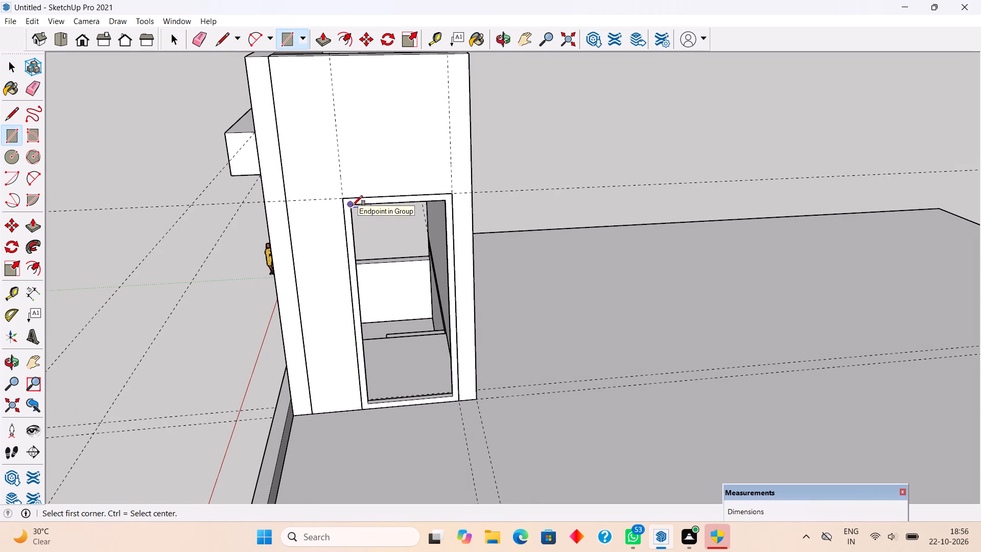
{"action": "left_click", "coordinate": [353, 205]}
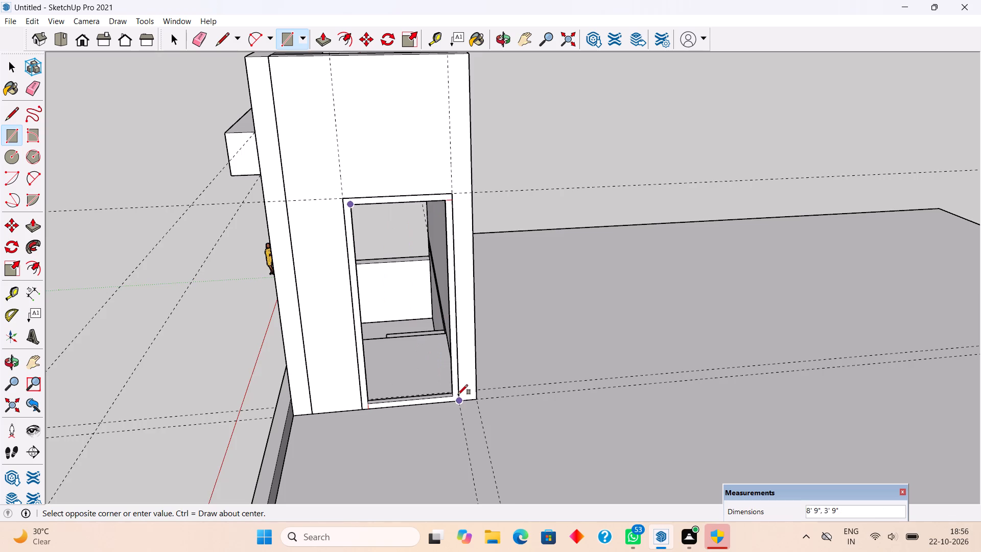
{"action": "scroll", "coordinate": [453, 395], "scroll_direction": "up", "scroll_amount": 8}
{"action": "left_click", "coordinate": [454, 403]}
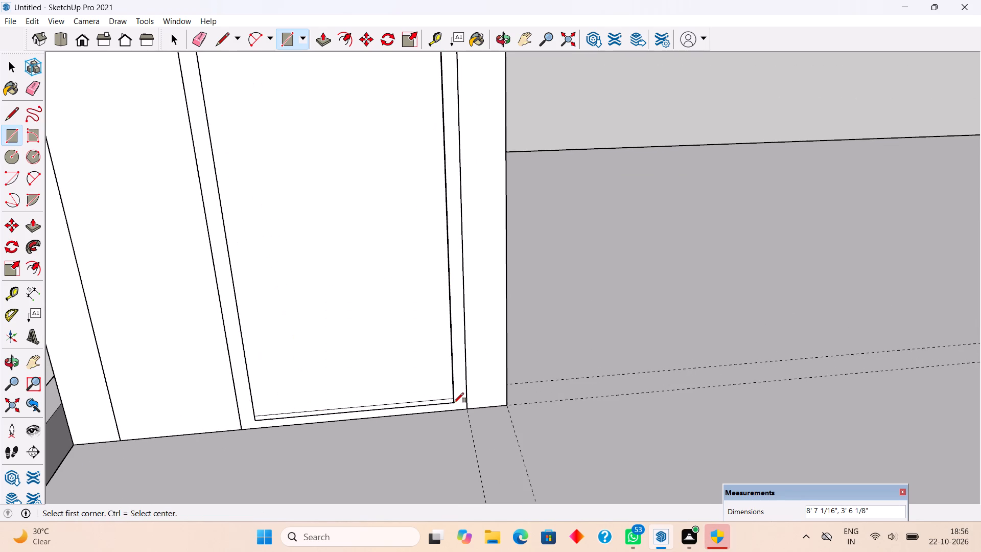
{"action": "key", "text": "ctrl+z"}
Draw an 8' 6" by 3' 6" rectangle between the door frame's inner corners and extrude it 2" outward as the door panel.
{"action": "left_click", "coordinate": [455, 399]}
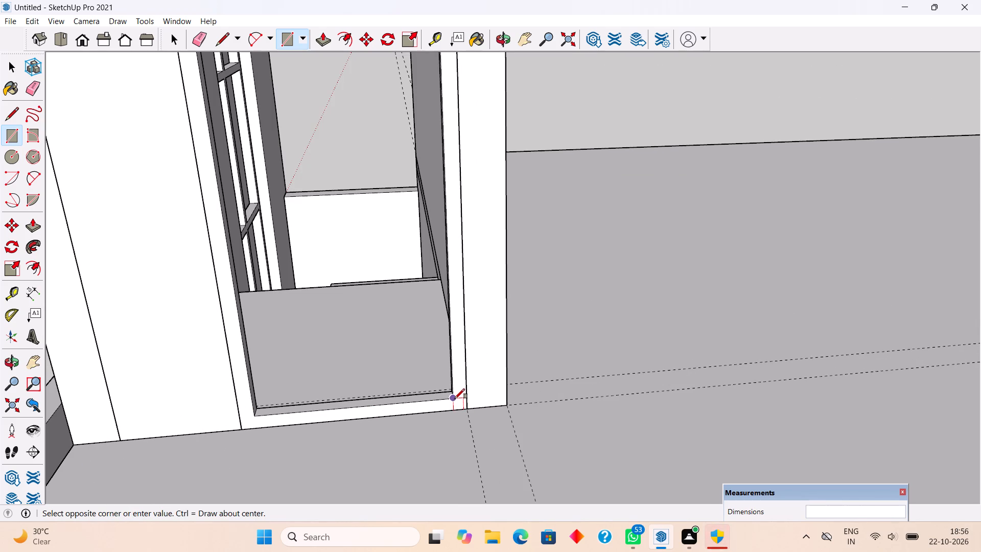
{"action": "scroll", "coordinate": [455, 399], "scroll_direction": "down", "scroll_amount": 8}
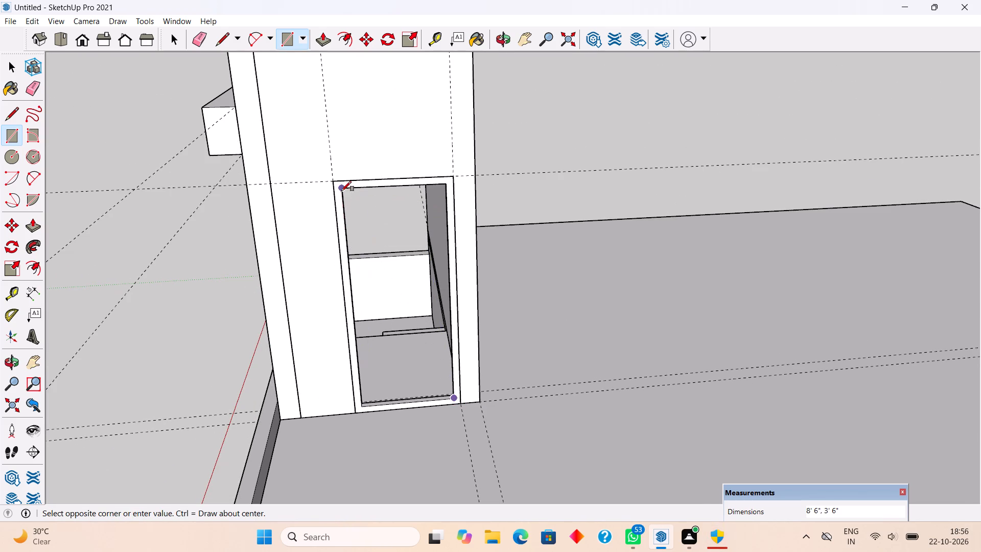
{"action": "left_click", "coordinate": [341, 191]}
{"action": "key", "text": "p"}
{"action": "left_click", "coordinate": [356, 213]}
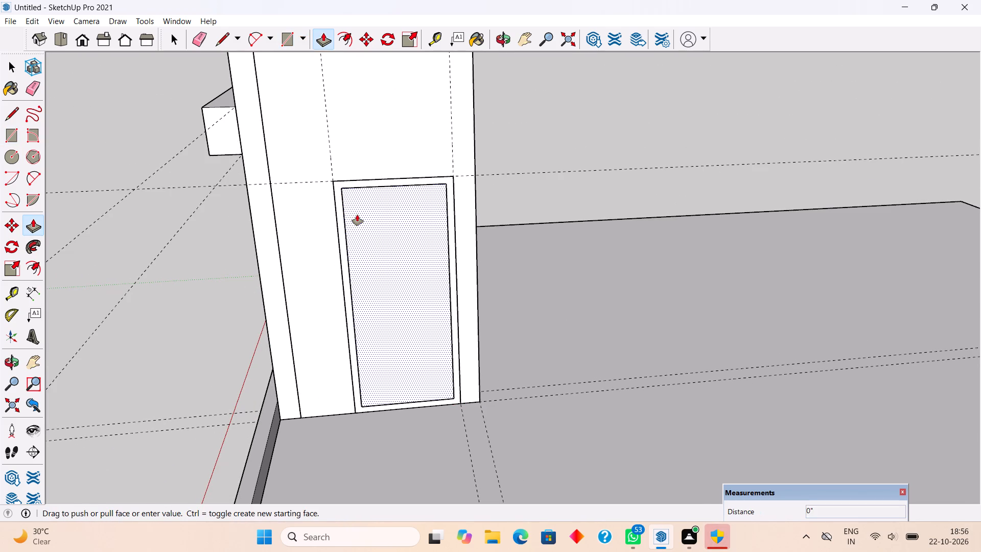
{"action": "type", "text": "2\""}
{"action": "key", "text": "Return"}
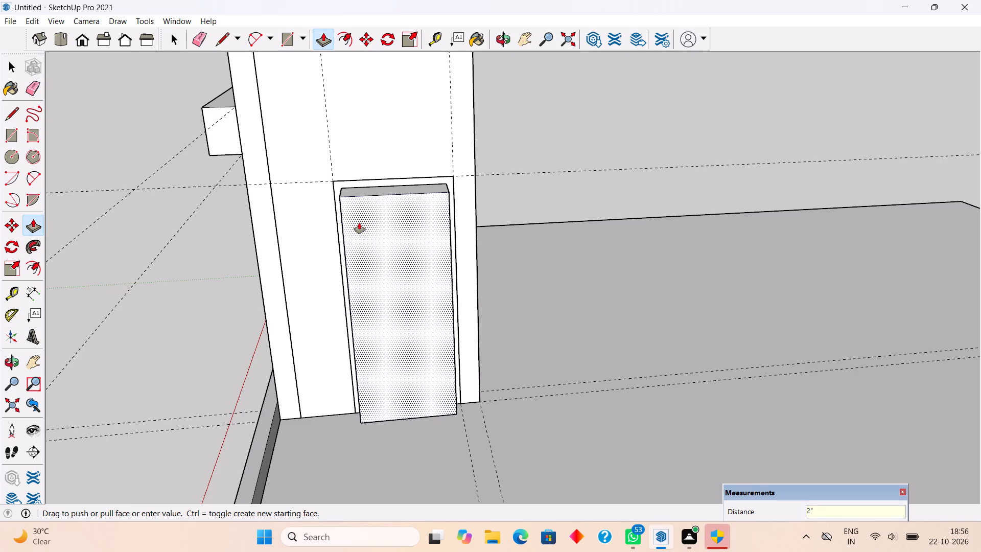
Select the whole door panel with its connected geometry and make it a group.
{"action": "key", "text": "space"}
{"action": "triple_click", "coordinate": [359, 223]}
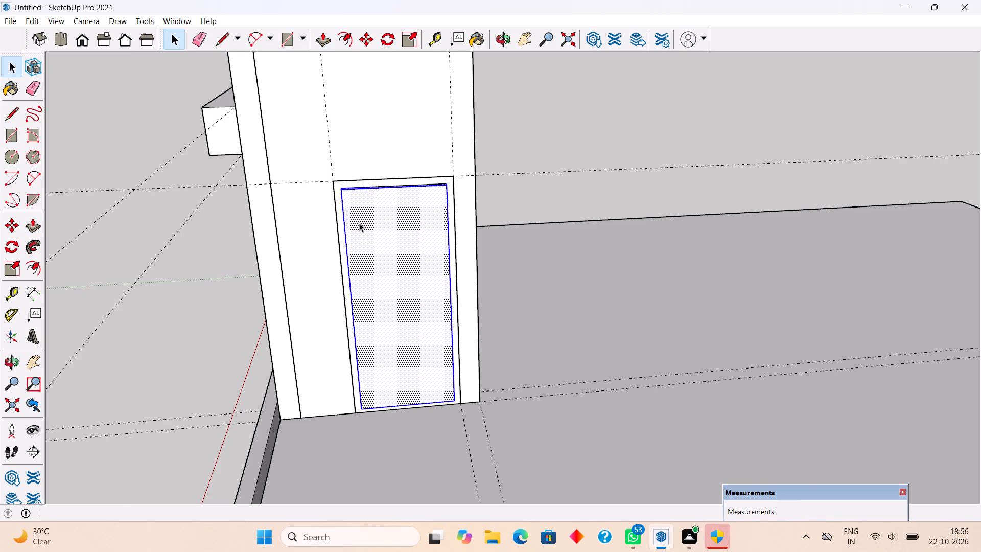
{"action": "right_click", "coordinate": [359, 223]}
{"action": "left_click", "coordinate": [418, 328]}
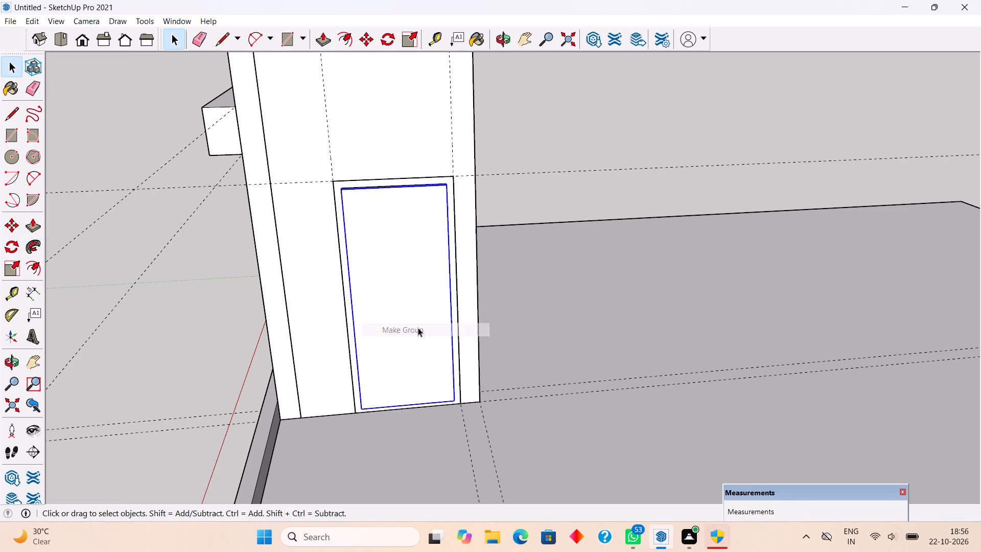
Move the door panel group 2" back into its frame by the bottom corner, flush with the frame face, and deselect it.
{"action": "scroll", "coordinate": [427, 350], "scroll_direction": "up", "scroll_amount": 5}
{"action": "middle_click_drag", "start_coordinate": [426, 379], "coordinate": [539, 317]}
{"action": "scroll", "coordinate": [514, 388], "scroll_direction": "up", "scroll_amount": 3}
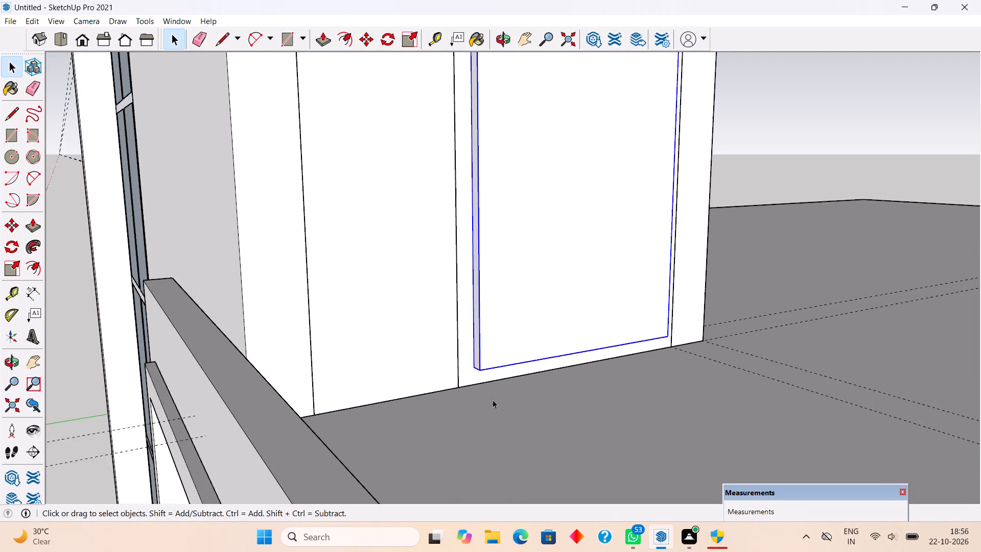
{"action": "scroll", "coordinate": [493, 400], "scroll_direction": "up", "scroll_amount": 8}
{"action": "key", "text": "m"}
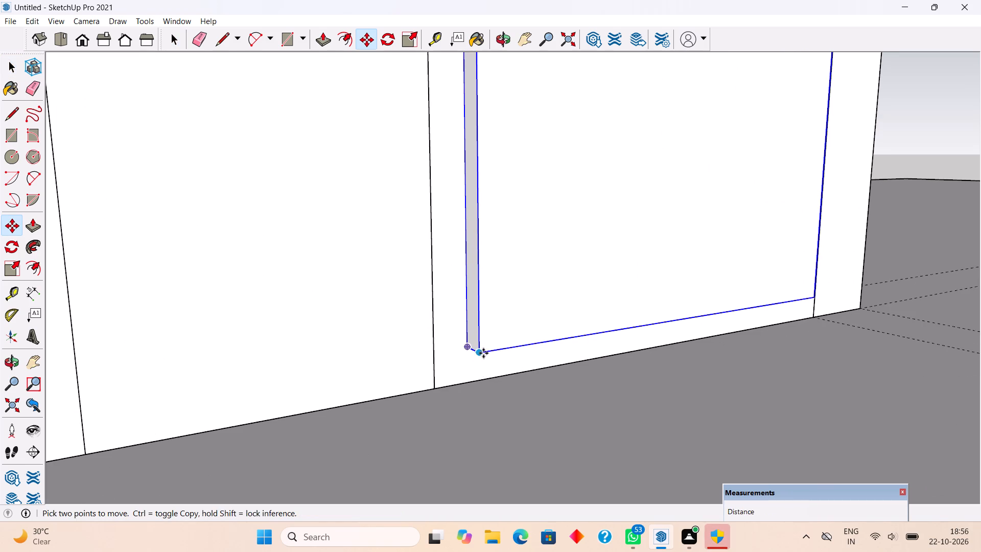
{"action": "left_click", "coordinate": [483, 353]}
{"action": "left_click", "coordinate": [466, 347]}
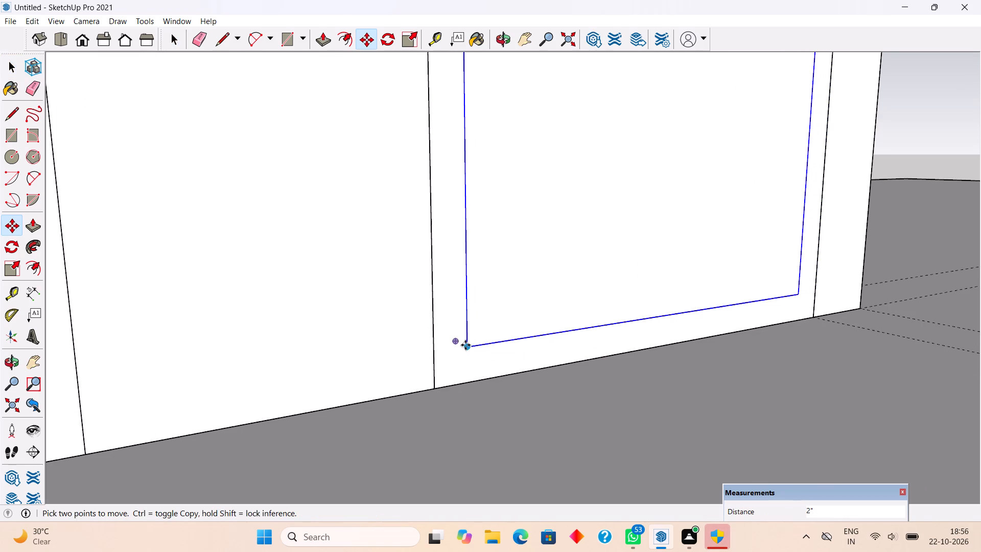
{"action": "scroll", "coordinate": [465, 345], "scroll_direction": "down", "scroll_amount": 15}
{"action": "key", "text": "space"}
{"action": "scroll", "coordinate": [466, 360], "scroll_direction": "down", "scroll_amount": 12}
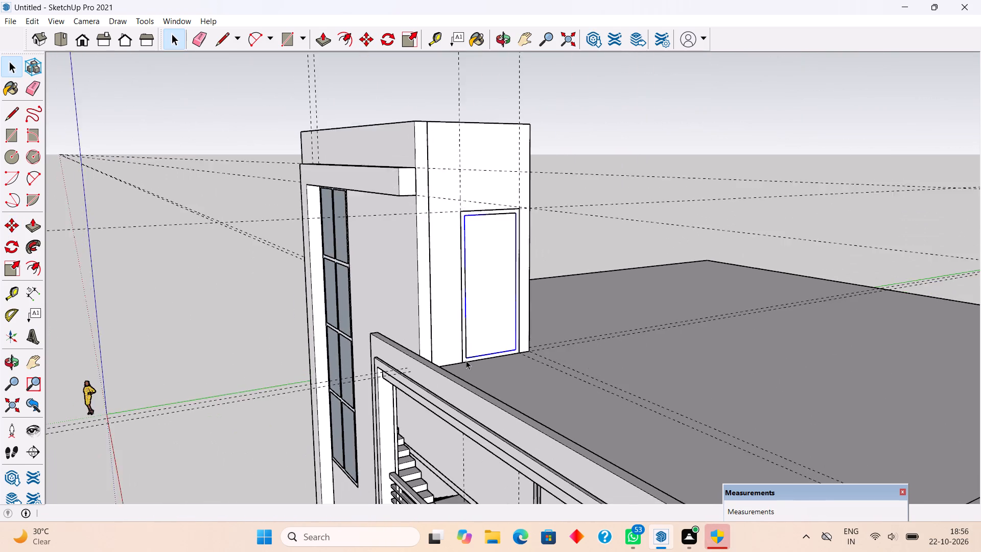
{"action": "scroll", "coordinate": [466, 360], "scroll_direction": "down", "scroll_amount": 4}
{"action": "left_click", "coordinate": [319, 331]}
Inside its group, extrude the low wall at the stairwell's open end up 15' 6" to the adjoining walls' top, and exit the group.
{"action": "middle_click_drag", "start_coordinate": [392, 403], "coordinate": [642, 409]}
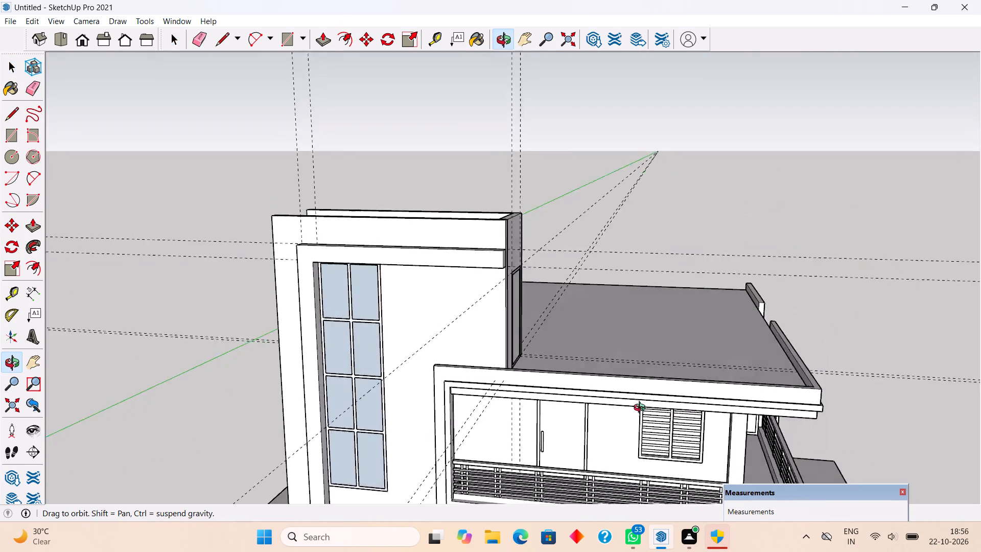
{"action": "middle_click_drag", "start_coordinate": [642, 409], "coordinate": [980, 339]}
{"action": "middle_click_drag", "start_coordinate": [381, 280], "coordinate": [480, 334]}
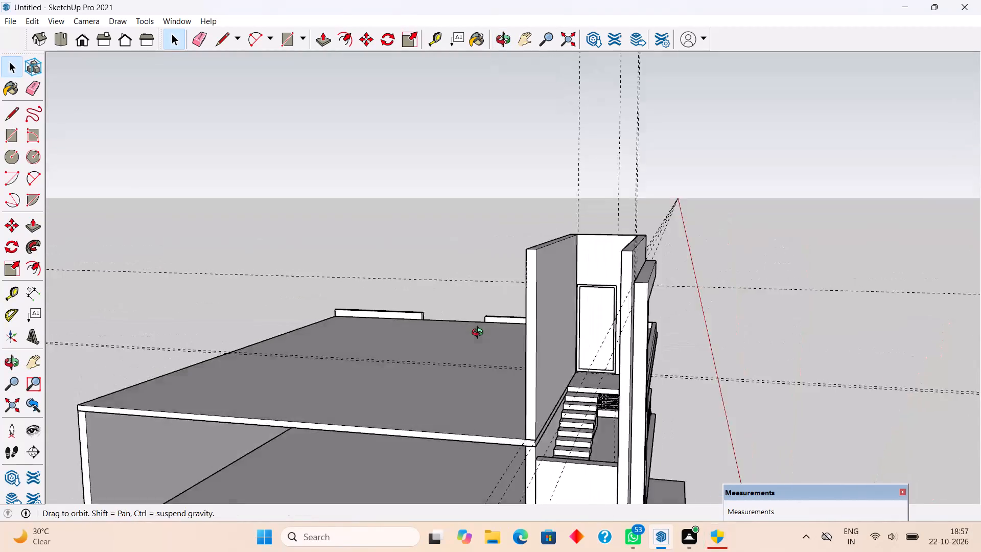
{"action": "middle_click_drag", "start_coordinate": [480, 334], "coordinate": [480, 355]}
{"action": "scroll", "coordinate": [480, 355], "scroll_direction": "down", "scroll_amount": 6}
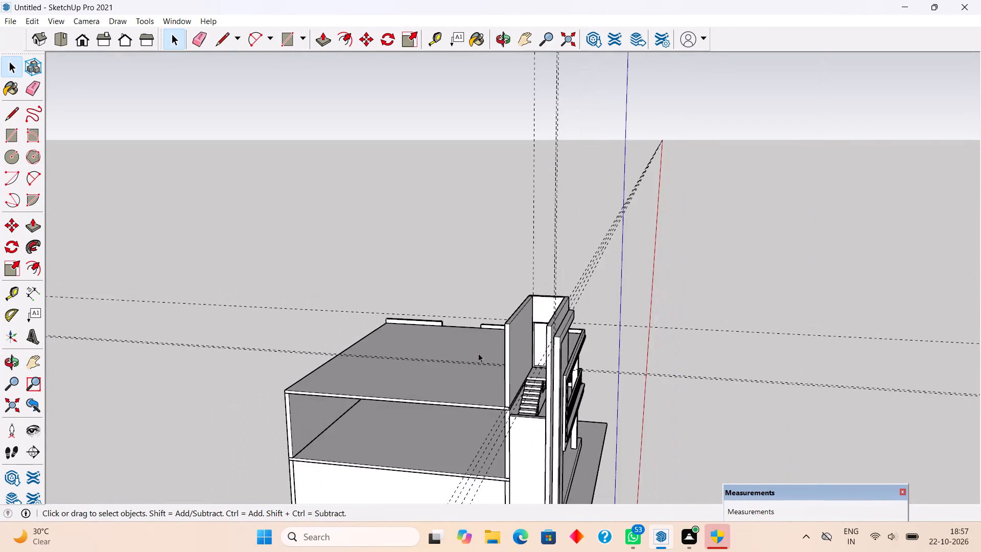
{"action": "scroll", "coordinate": [521, 406], "scroll_direction": "up", "scroll_amount": 9}
{"action": "triple_click", "coordinate": [536, 452]}
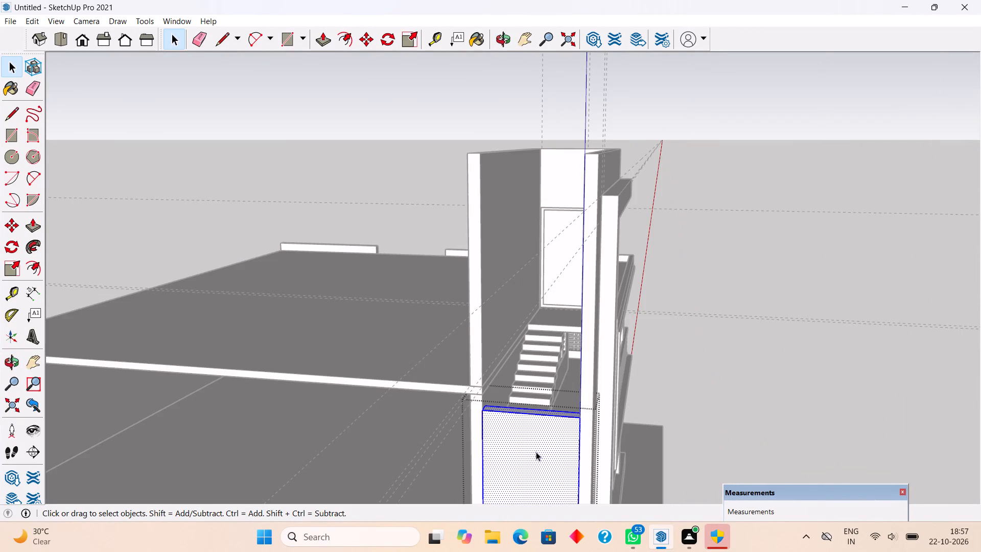
{"action": "key", "text": "p"}
{"action": "left_click", "coordinate": [544, 411]}
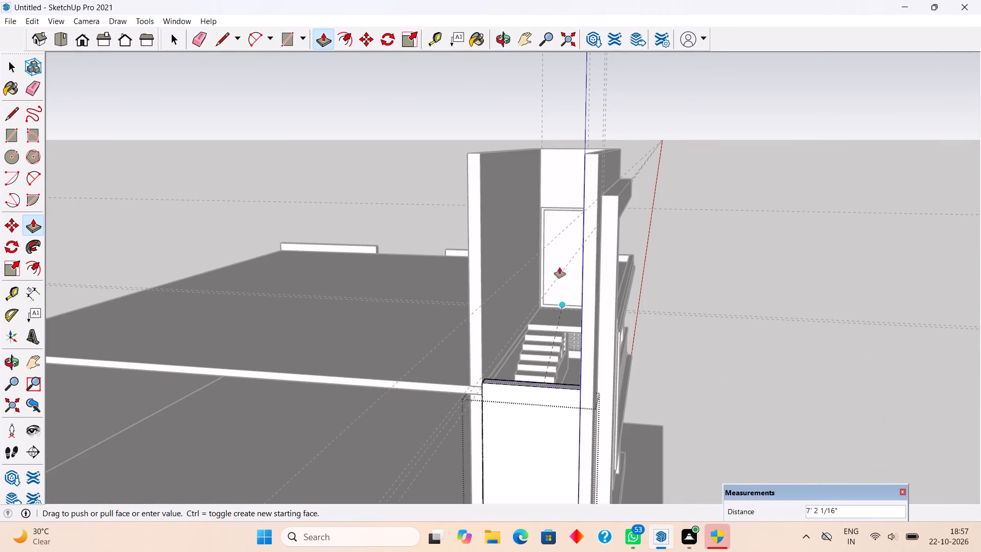
{"action": "left_click", "coordinate": [594, 150]}
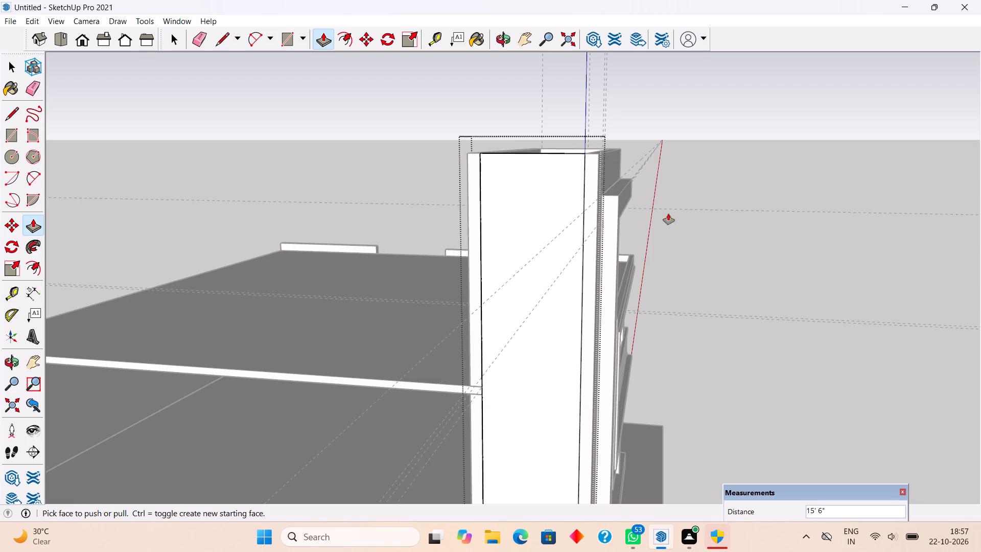
{"action": "middle_click_drag", "start_coordinate": [655, 262], "coordinate": [667, 450]}
{"action": "left_click", "coordinate": [749, 376]}
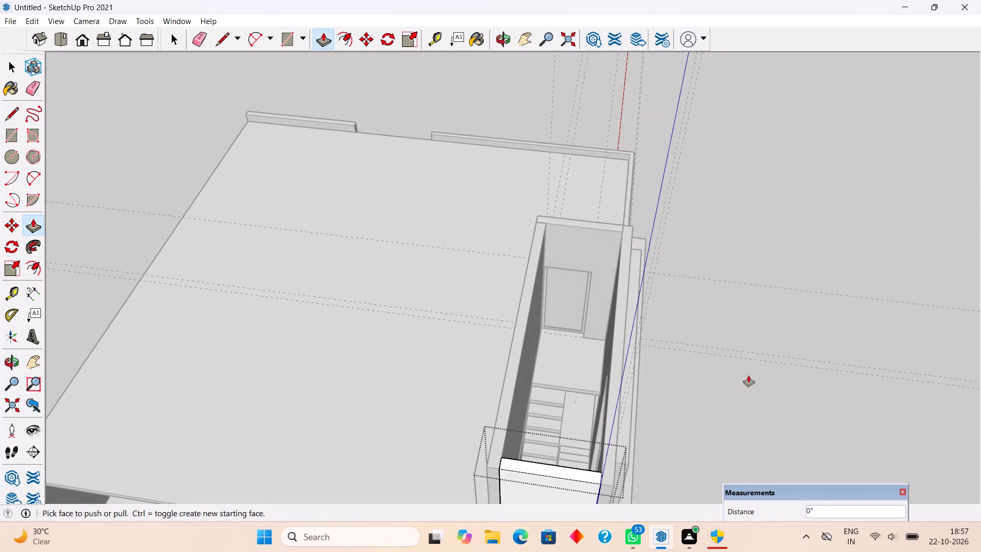
{"action": "key", "text": "space"}
{"action": "left_click", "coordinate": [749, 376]}
Place a guide line along the top edge of the tall window on the stairwell's inner wall face.
{"action": "scroll", "coordinate": [567, 399], "scroll_direction": "up", "scroll_amount": 7}
{"action": "scroll", "coordinate": [606, 399], "scroll_direction": "down", "scroll_amount": 4}
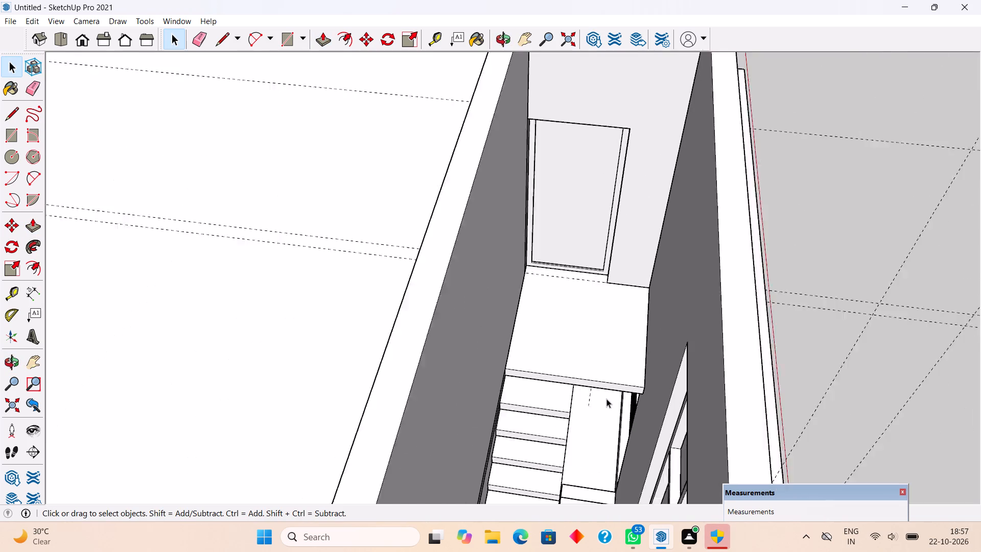
{"action": "scroll", "coordinate": [632, 388], "scroll_direction": "down", "scroll_amount": 3}
{"action": "middle_click_drag", "start_coordinate": [679, 425], "coordinate": [778, 435]}
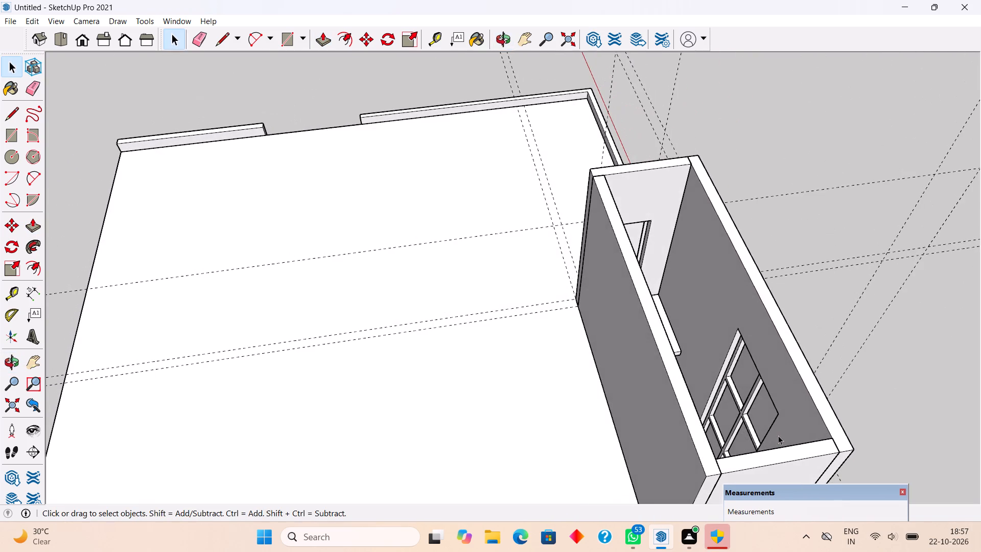
{"action": "scroll", "coordinate": [779, 419], "scroll_direction": "up", "scroll_amount": 9}
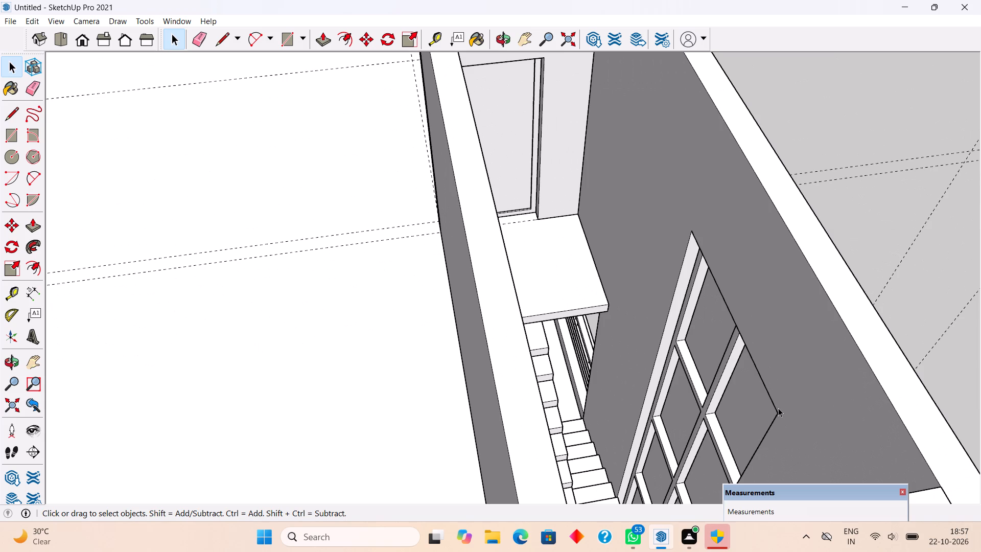
{"action": "key", "text": "t"}
{"action": "left_click", "coordinate": [778, 402]}
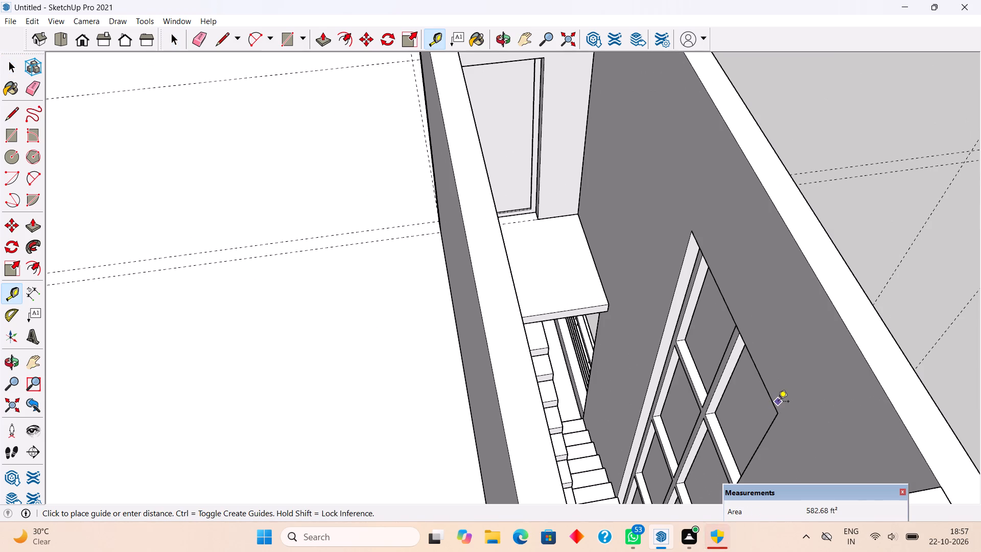
{"action": "key", "text": "t"}
{"action": "double_click", "coordinate": [766, 397]}
{"action": "left_click", "coordinate": [766, 397]}
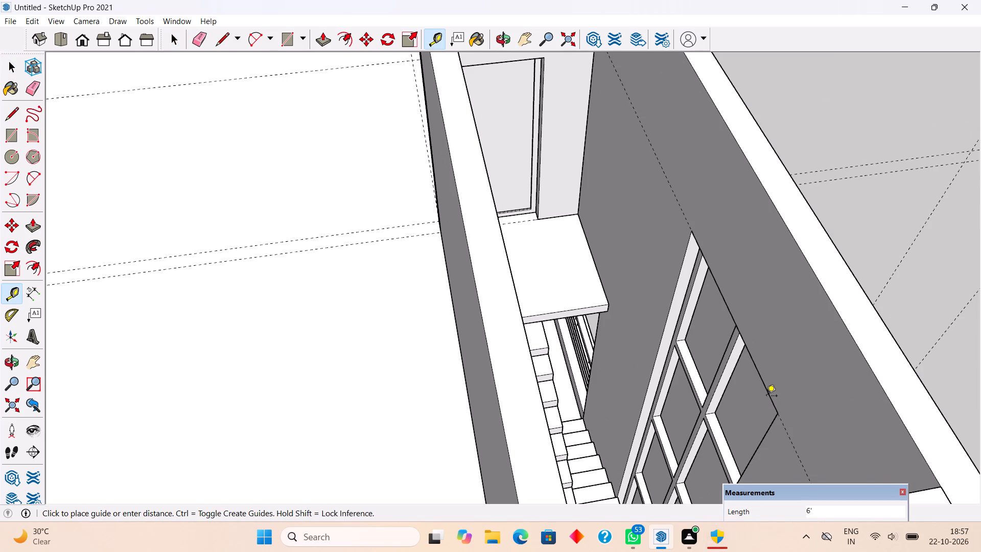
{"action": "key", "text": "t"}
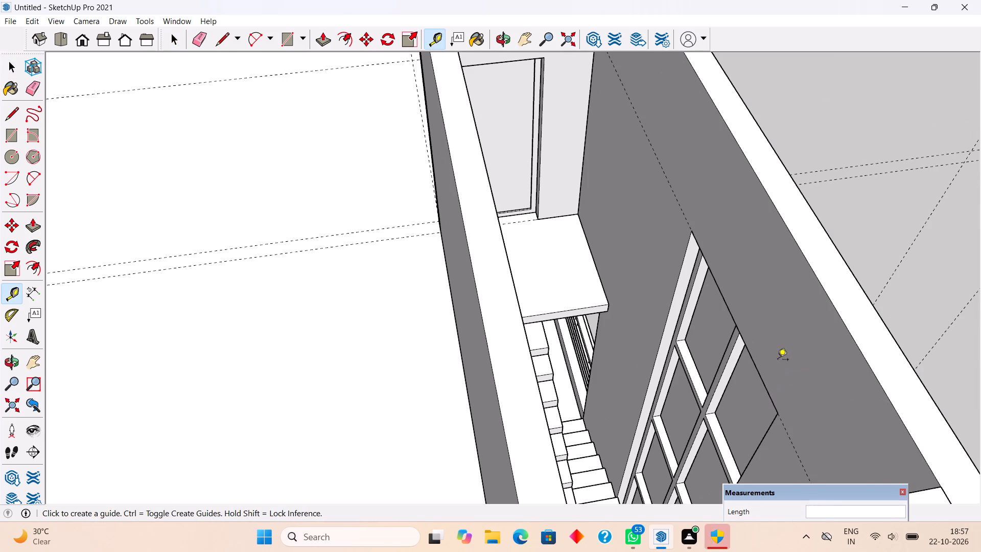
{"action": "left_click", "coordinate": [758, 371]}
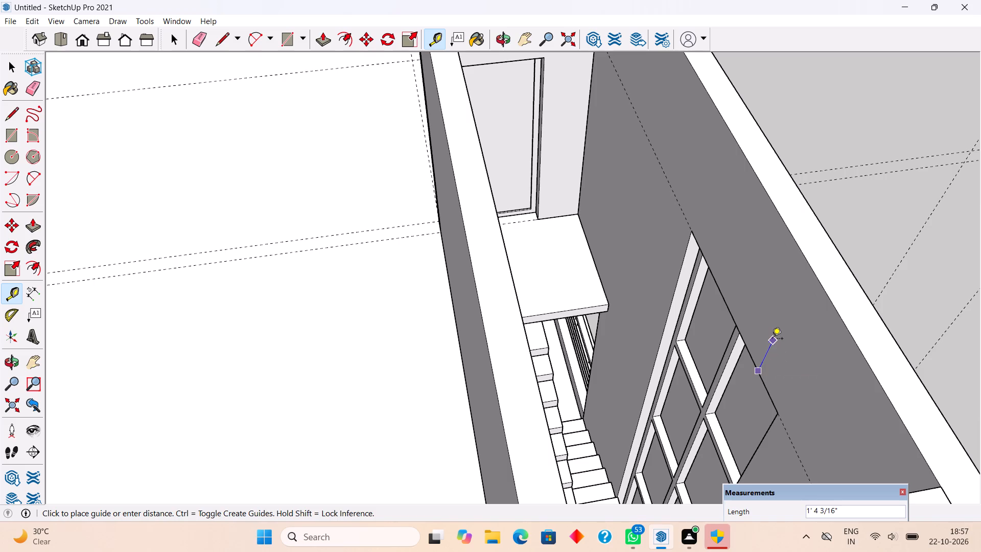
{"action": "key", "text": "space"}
Place a second guide line 6" above the guide along the window's top edge.
{"action": "type", "text": "t"}
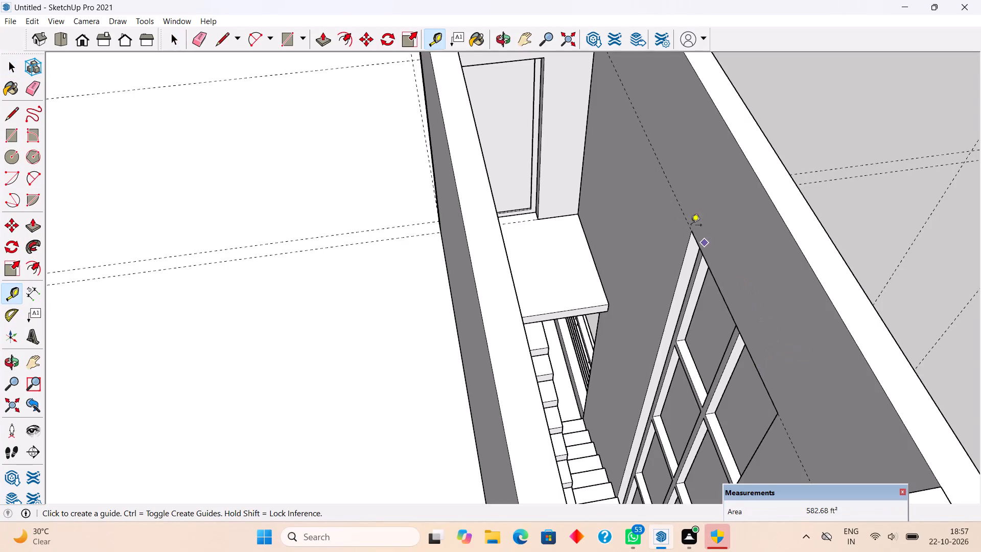
{"action": "left_click", "coordinate": [676, 206]}
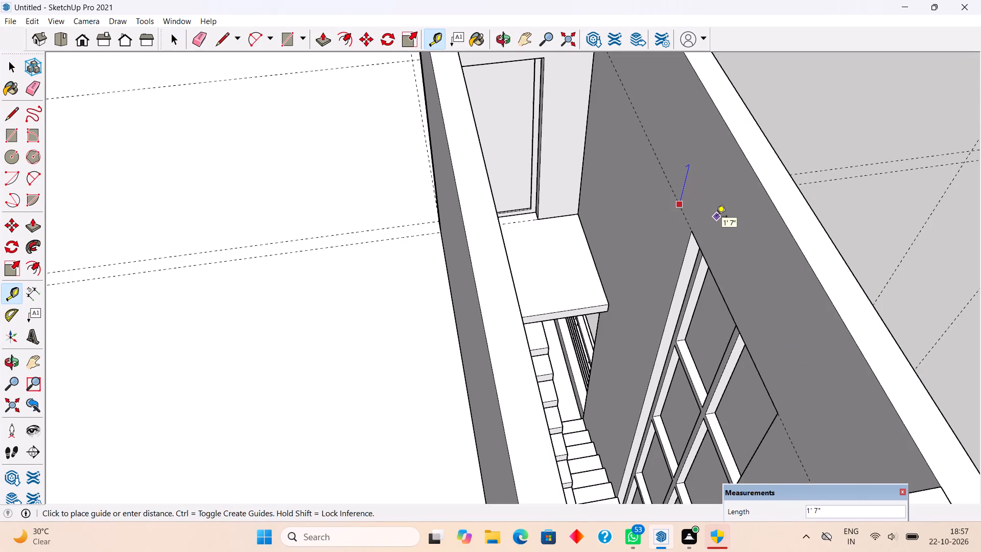
{"action": "key", "text": "6"}
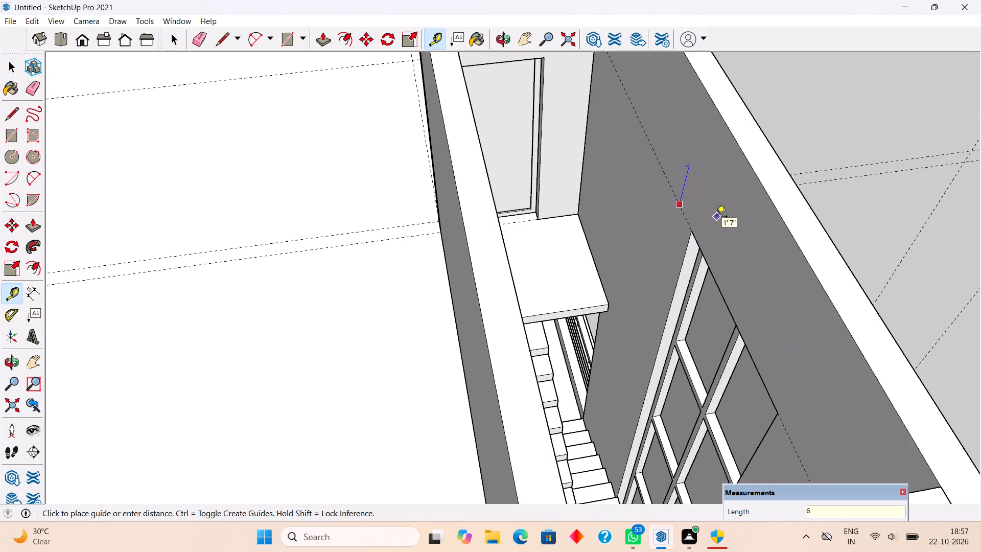
{"action": "key", "text": "shift+quotedbl"}
{"action": "key", "text": "Return"}
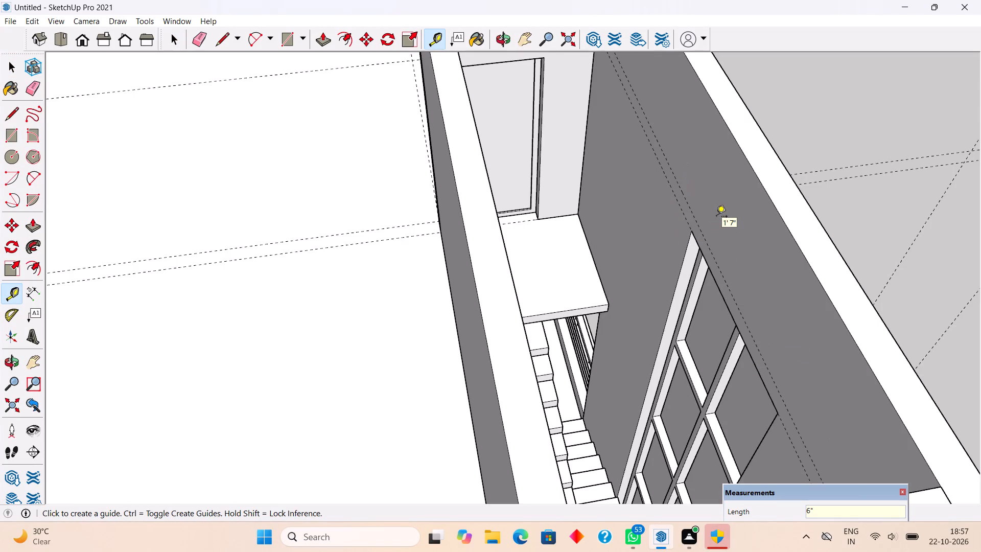
Draw a rectangle about 20' 4" by 6" between the two guides, spanning the stairwell's inner wall from corner to corner.
{"action": "key", "text": "r"}
{"action": "scroll", "coordinate": [711, 217], "scroll_direction": "down", "scroll_amount": 4}
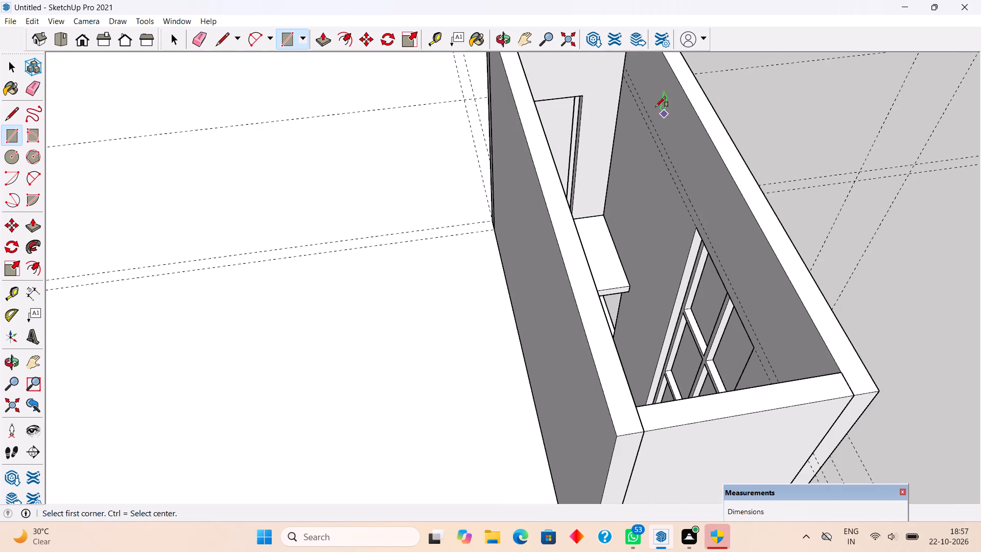
{"action": "scroll", "coordinate": [637, 95], "scroll_direction": "up", "scroll_amount": 4}
{"action": "left_click", "coordinate": [617, 67]}
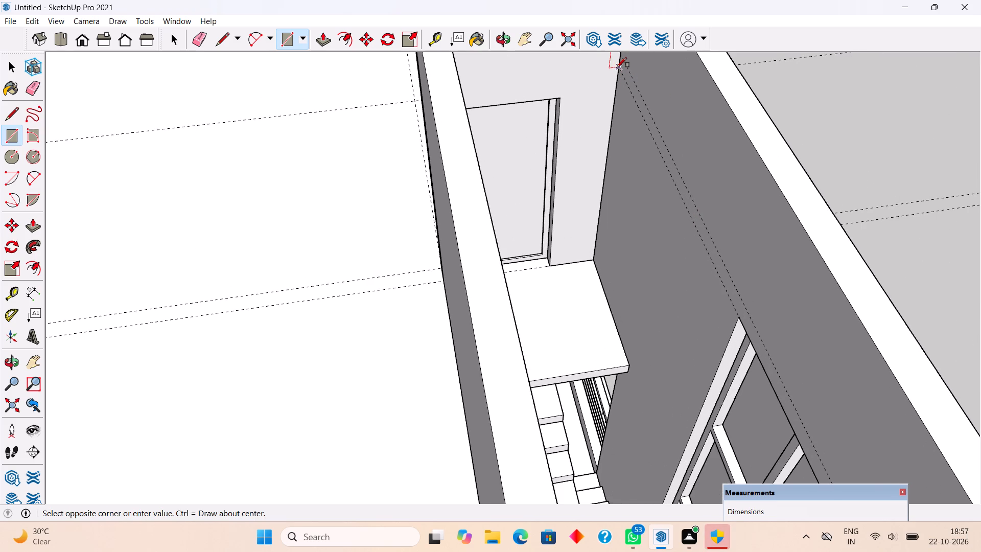
{"action": "scroll", "coordinate": [728, 179], "scroll_direction": "down", "scroll_amount": 9}
{"action": "middle_click_drag", "start_coordinate": [741, 330], "coordinate": [894, 418]}
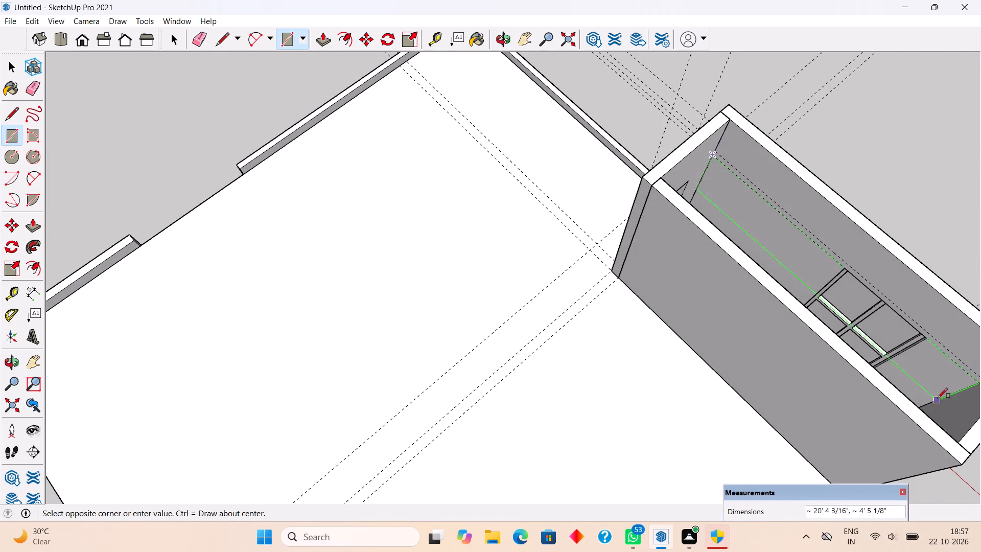
{"action": "scroll", "coordinate": [773, 364], "scroll_direction": "down", "scroll_amount": 5}
{"action": "scroll", "coordinate": [638, 362], "scroll_direction": "down", "scroll_amount": 2}
{"action": "scroll", "coordinate": [877, 367], "scroll_direction": "up", "scroll_amount": 13}
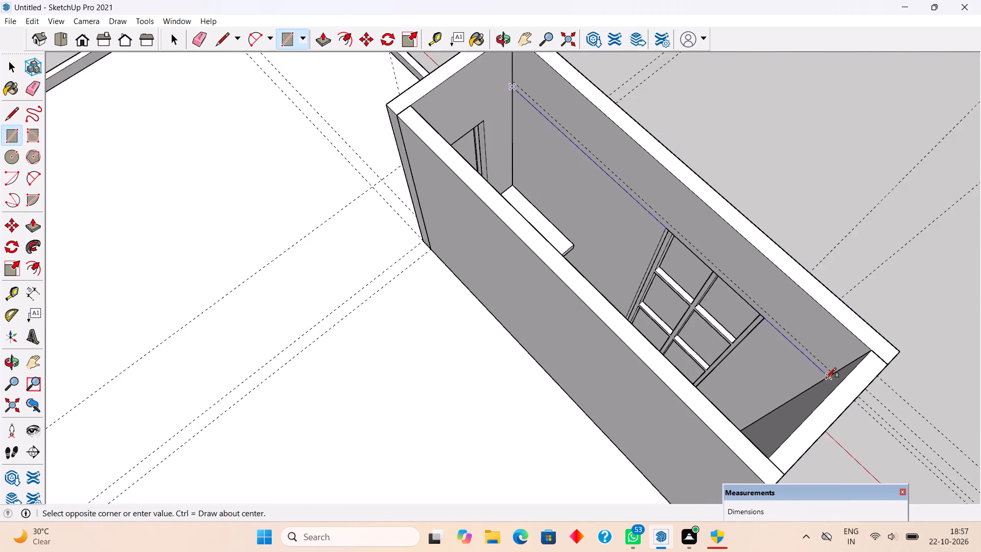
{"action": "scroll", "coordinate": [826, 378], "scroll_direction": "up", "scroll_amount": 2}
{"action": "left_click", "coordinate": [838, 371]}
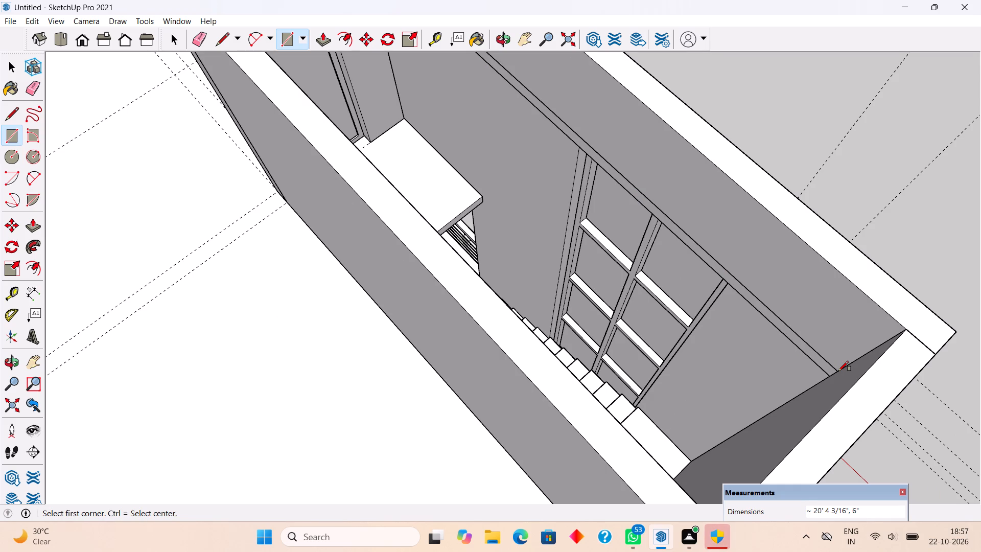
Extrude the 6" strip 6' across the stairwell to the opposite wall as a roof slab.
{"action": "key", "text": "p"}
{"action": "left_click", "coordinate": [818, 360]}
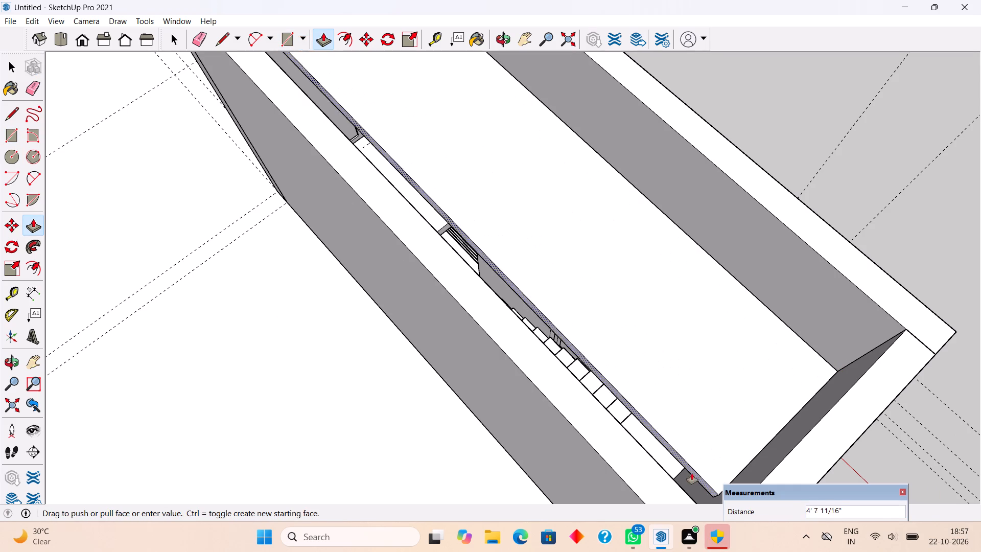
{"action": "left_click", "coordinate": [682, 483]}
{"action": "key", "text": "space"}
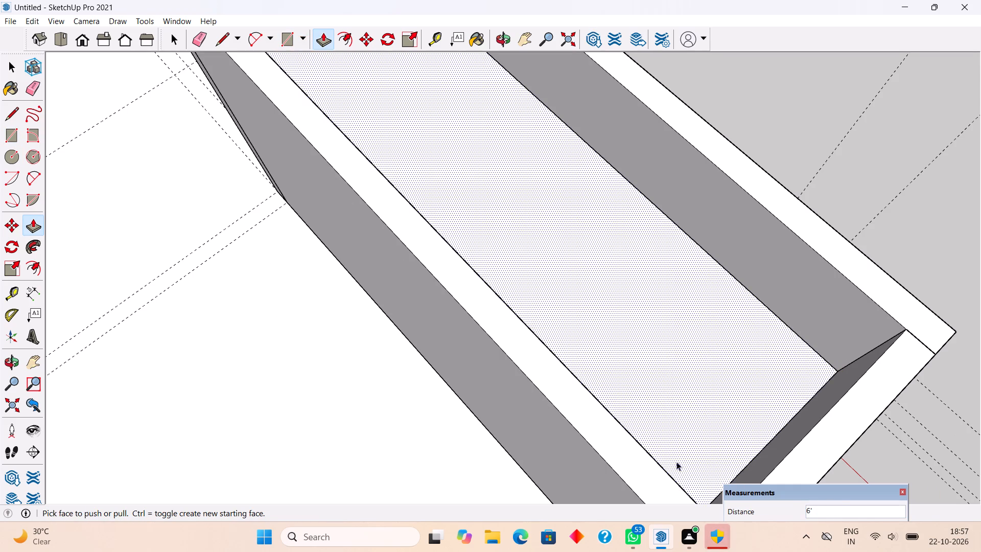
Select the whole stairwell roof slab with its edges, make it a group, and deselect it.
{"action": "triple_click", "coordinate": [686, 420]}
{"action": "left_click", "coordinate": [686, 420]}
{"action": "right_click", "coordinate": [686, 420]}
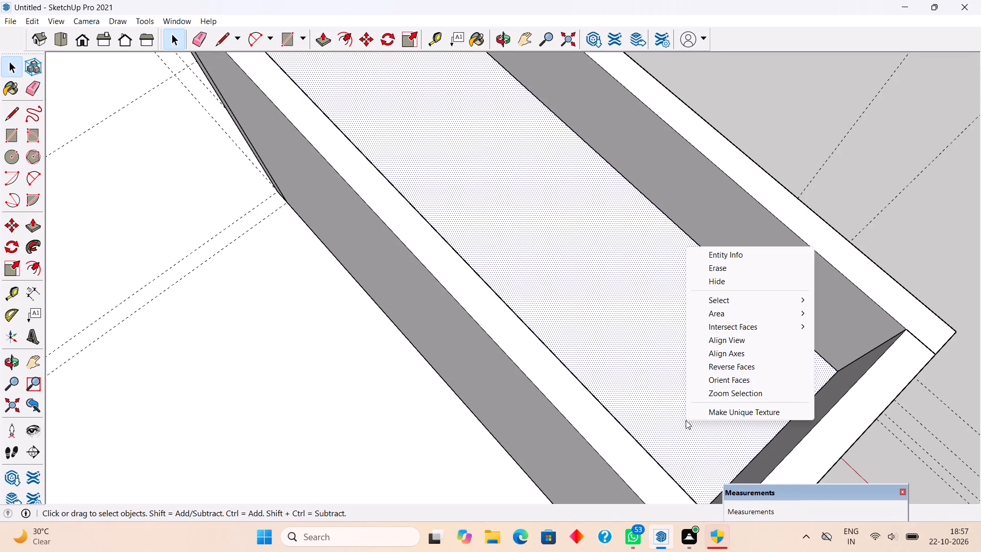
{"action": "left_click", "coordinate": [908, 107]}
{"action": "triple_click", "coordinate": [685, 346]}
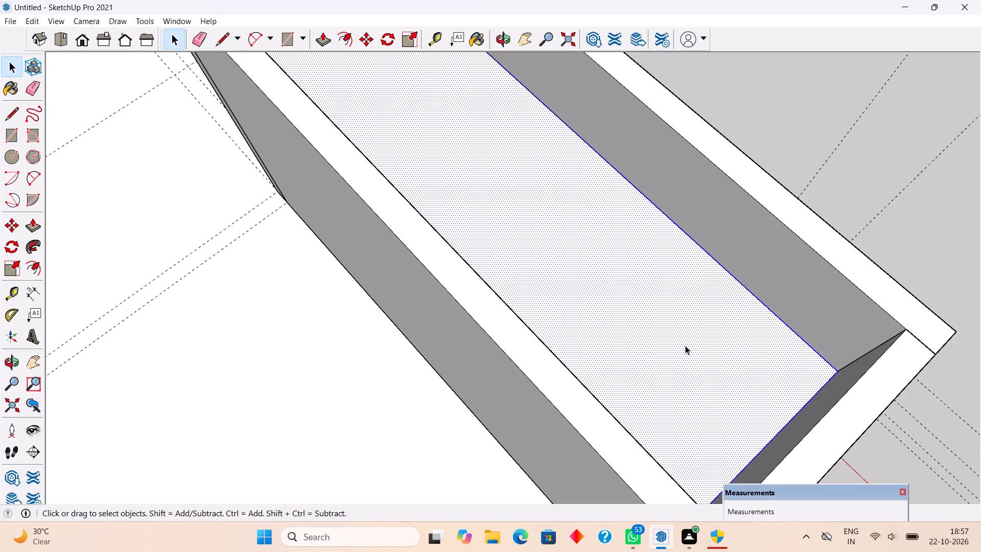
{"action": "right_click", "coordinate": [685, 346]}
{"action": "left_click", "coordinate": [711, 261]}
{"action": "left_click", "coordinate": [898, 134]}
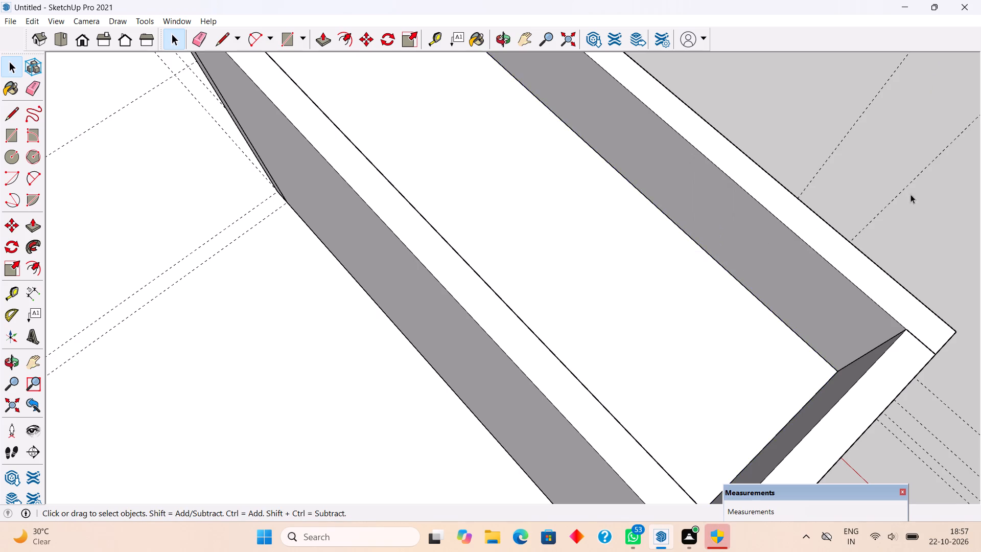
Examine the stairwell tower and the house's front elevation from outside, around the tall window and its surrounding frame.
{"action": "middle_click_drag", "start_coordinate": [919, 344], "coordinate": [596, 138]}
{"action": "middle_click_drag", "start_coordinate": [562, 379], "coordinate": [255, 284]}
{"action": "middle_click_drag", "start_coordinate": [793, 323], "coordinate": [615, 346]}
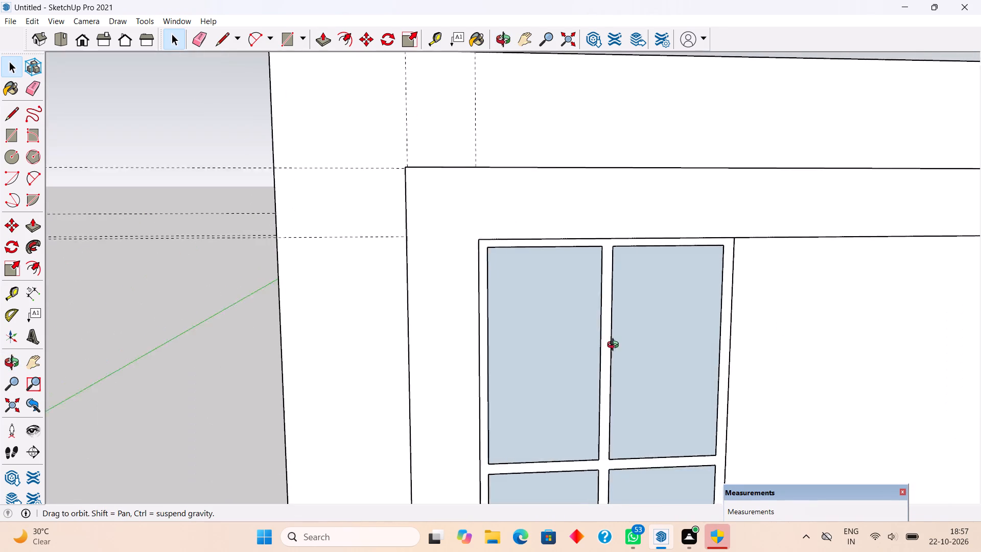
{"action": "middle_click_drag", "start_coordinate": [615, 346], "coordinate": [470, 280]}
{"action": "scroll", "coordinate": [470, 280], "scroll_direction": "down", "scroll_amount": 2}
{"action": "scroll", "coordinate": [477, 343], "scroll_direction": "down", "scroll_amount": 15}
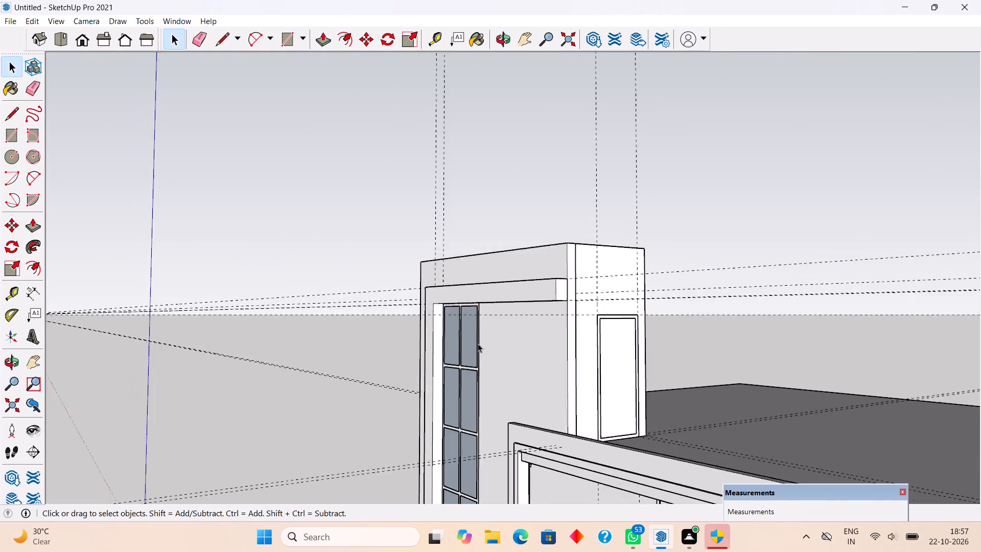
{"action": "scroll", "coordinate": [478, 343], "scroll_direction": "down", "scroll_amount": 1}
{"action": "middle_click_drag", "start_coordinate": [517, 441], "coordinate": [821, 387]}
{"action": "scroll", "coordinate": [823, 392], "scroll_direction": "down", "scroll_amount": 4}
{"action": "scroll", "coordinate": [611, 328], "scroll_direction": "down", "scroll_amount": 4}
{"action": "middle_click_drag", "start_coordinate": [604, 330], "coordinate": [577, 386]}
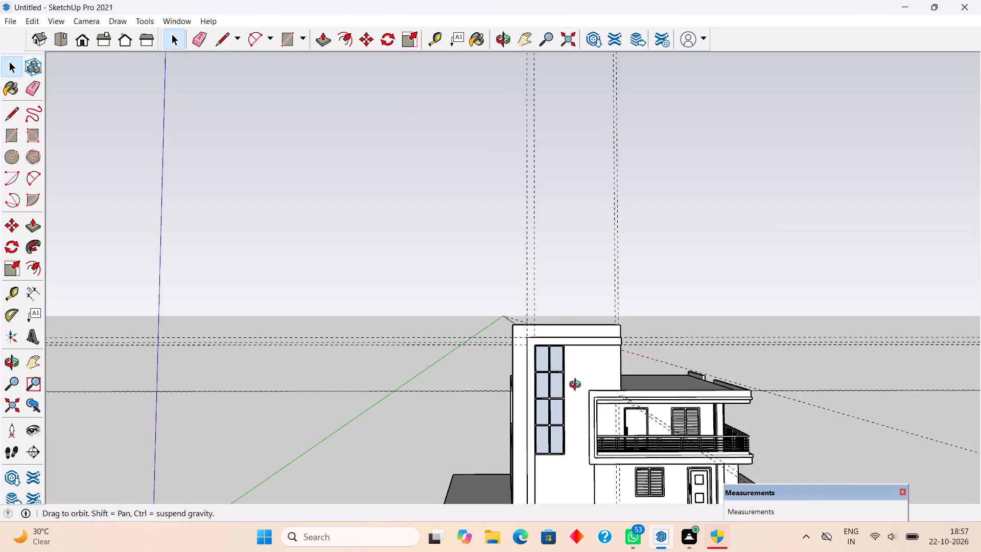
{"action": "middle_click_drag", "start_coordinate": [577, 386], "coordinate": [556, 392]}
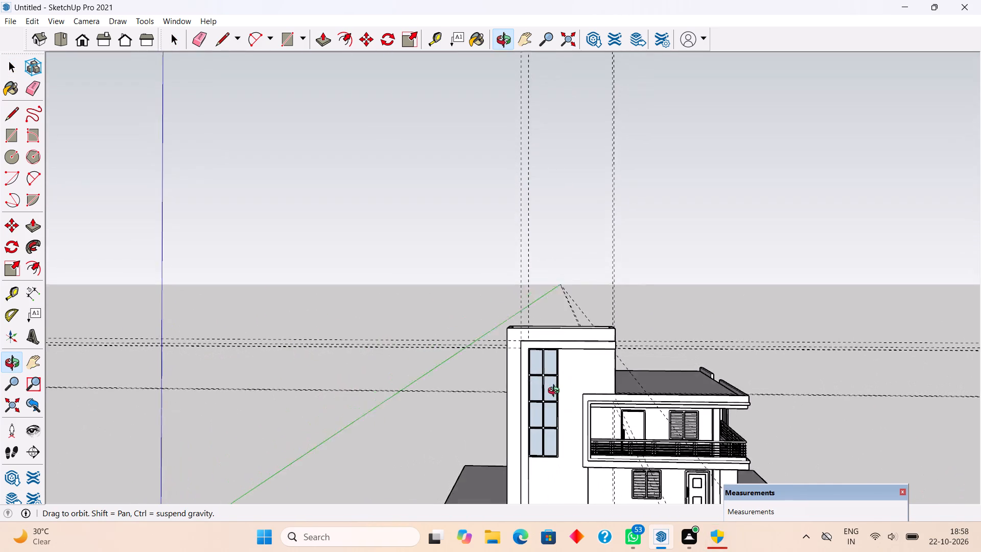
{"action": "middle_click_drag", "start_coordinate": [556, 392], "coordinate": [552, 388]}
{"action": "scroll", "coordinate": [552, 388], "scroll_direction": "up", "scroll_amount": 3}
{"action": "scroll", "coordinate": [563, 339], "scroll_direction": "up", "scroll_amount": 3}
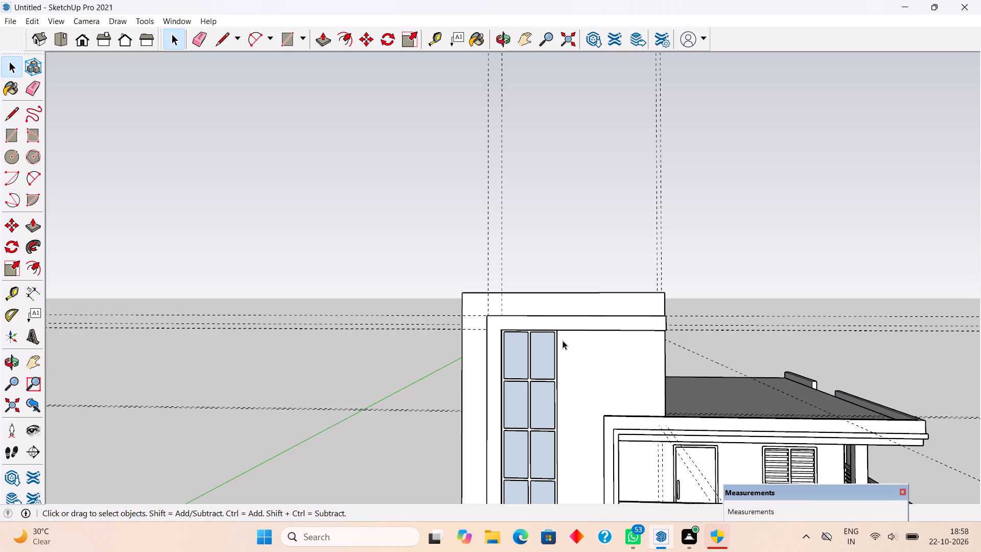
Inside the window frame's group, extrude the free end of the horizontal beam above the tall window by 5'.
{"action": "middle_click_drag", "start_coordinate": [549, 320], "coordinate": [259, 346]}
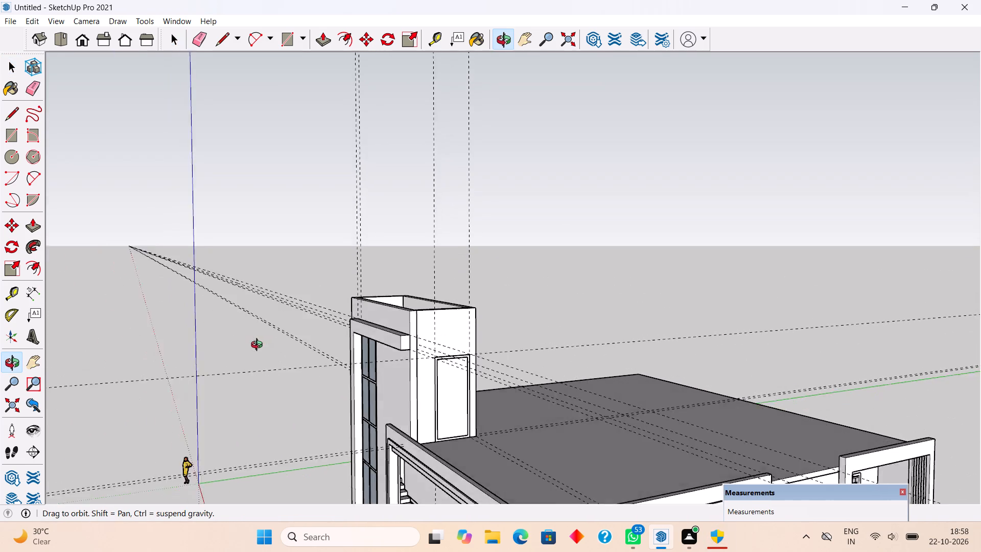
{"action": "middle_click_drag", "start_coordinate": [259, 346], "coordinate": [247, 354]}
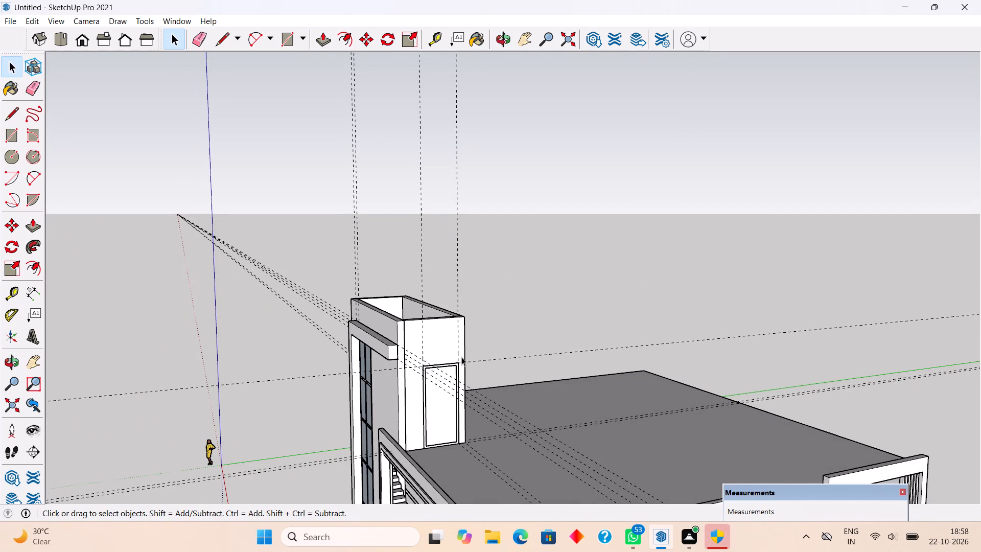
{"action": "scroll", "coordinate": [461, 357], "scroll_direction": "up", "scroll_amount": 2}
{"action": "middle_click_drag", "start_coordinate": [447, 365], "coordinate": [291, 366]}
{"action": "scroll", "coordinate": [310, 331], "scroll_direction": "up", "scroll_amount": 6}
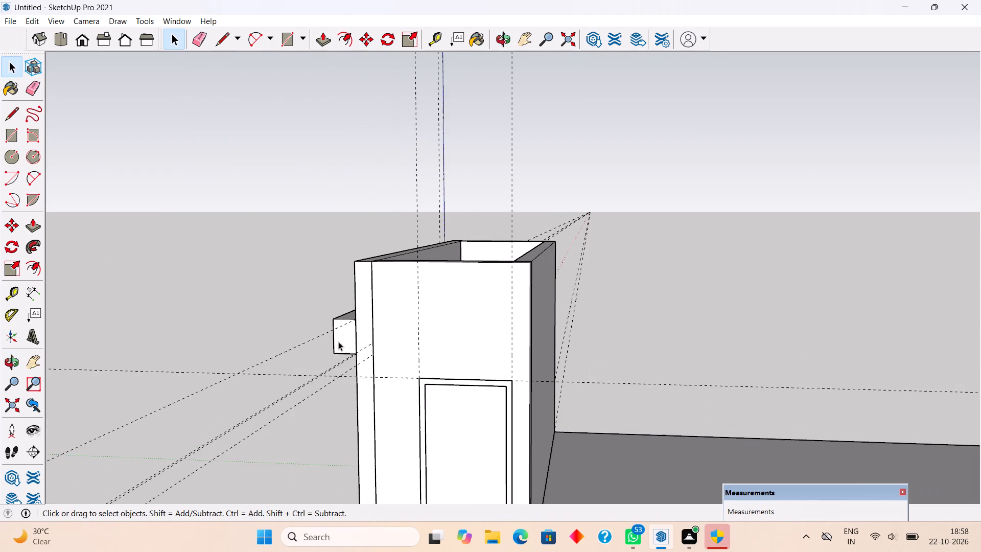
{"action": "triple_click", "coordinate": [344, 344]}
{"action": "key", "text": "p"}
{"action": "left_click", "coordinate": [344, 344]}
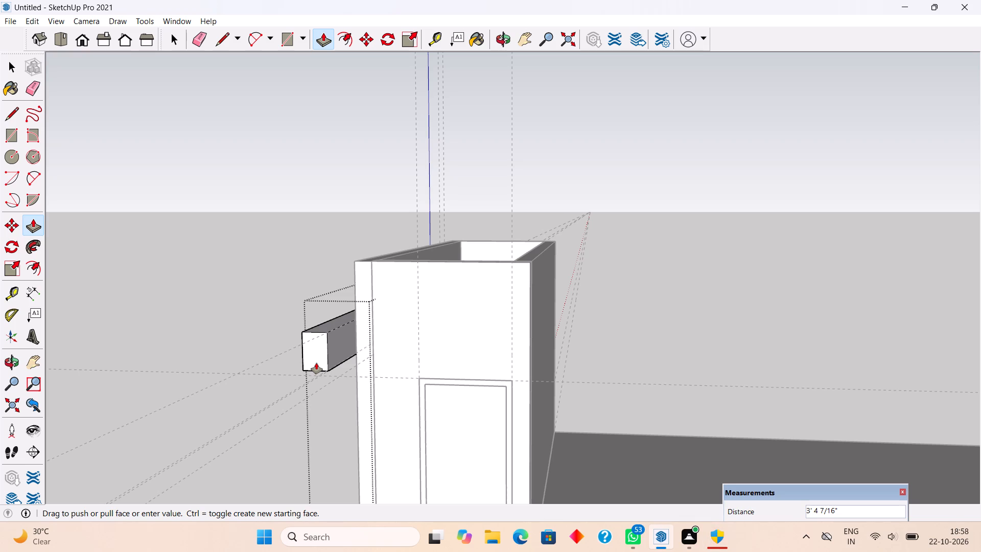
{"action": "scroll", "coordinate": [316, 363], "scroll_direction": "down", "scroll_amount": 7}
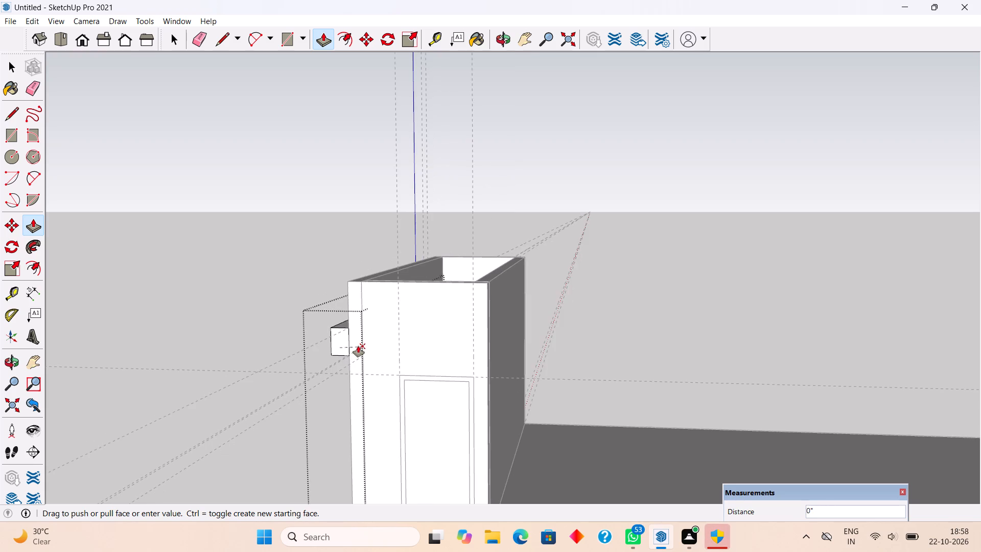
{"action": "scroll", "coordinate": [358, 346], "scroll_direction": "down", "scroll_amount": 3}
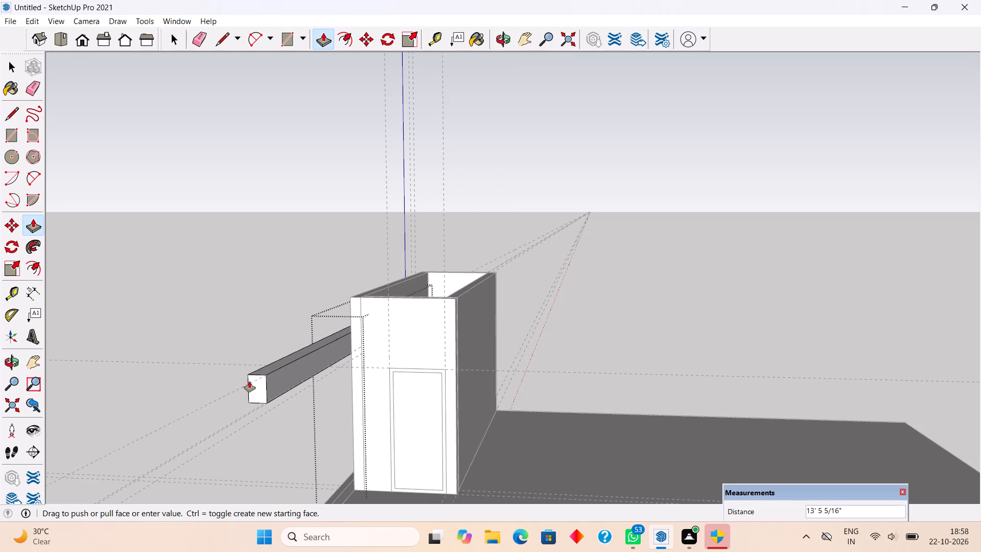
{"action": "type", "text": "5'"}
{"action": "key", "text": "Return"}
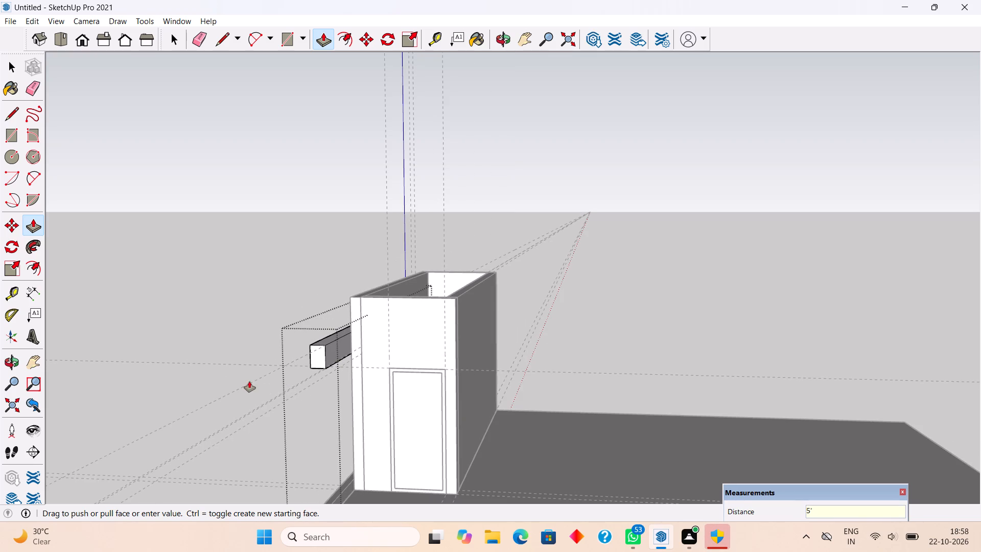
Extend the end face of the projecting beam by a further 1'.
{"action": "scroll", "coordinate": [249, 382], "scroll_direction": "down", "scroll_amount": 6}
{"action": "middle_click_drag", "start_coordinate": [363, 403], "coordinate": [811, 366]}
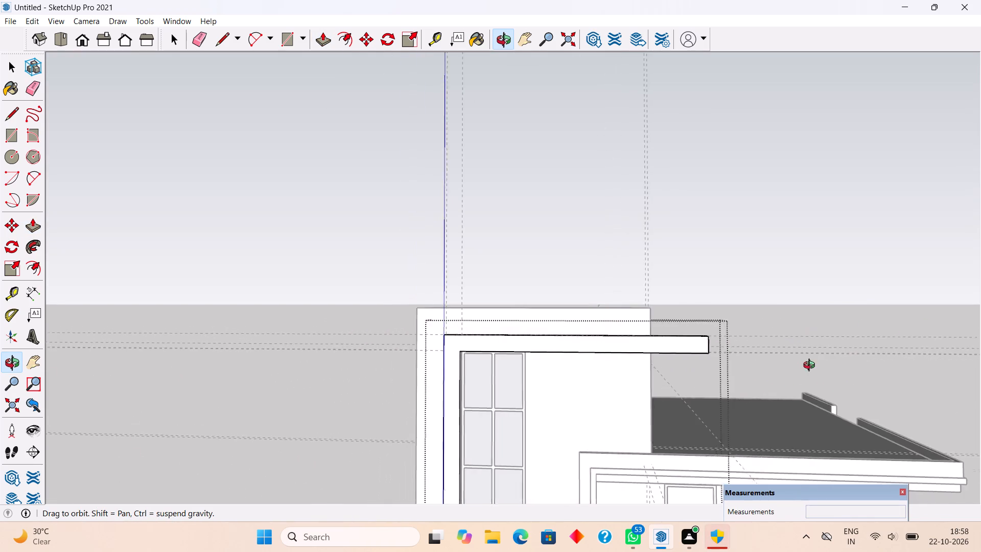
{"action": "middle_click_drag", "start_coordinate": [811, 366], "coordinate": [440, 319]}
{"action": "scroll", "coordinate": [323, 301], "scroll_direction": "up", "scroll_amount": 1}
{"action": "middle_click_drag", "start_coordinate": [333, 341], "coordinate": [342, 438]}
{"action": "scroll", "coordinate": [346, 331], "scroll_direction": "up", "scroll_amount": 4}
{"action": "left_click", "coordinate": [342, 324]}
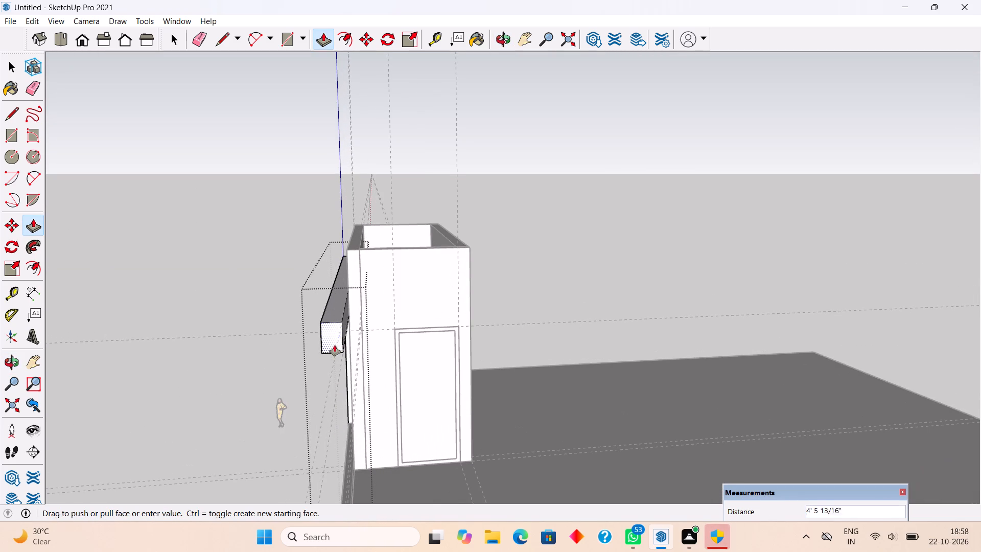
{"action": "type", "text": "1'"}
{"action": "key", "text": "Return"}
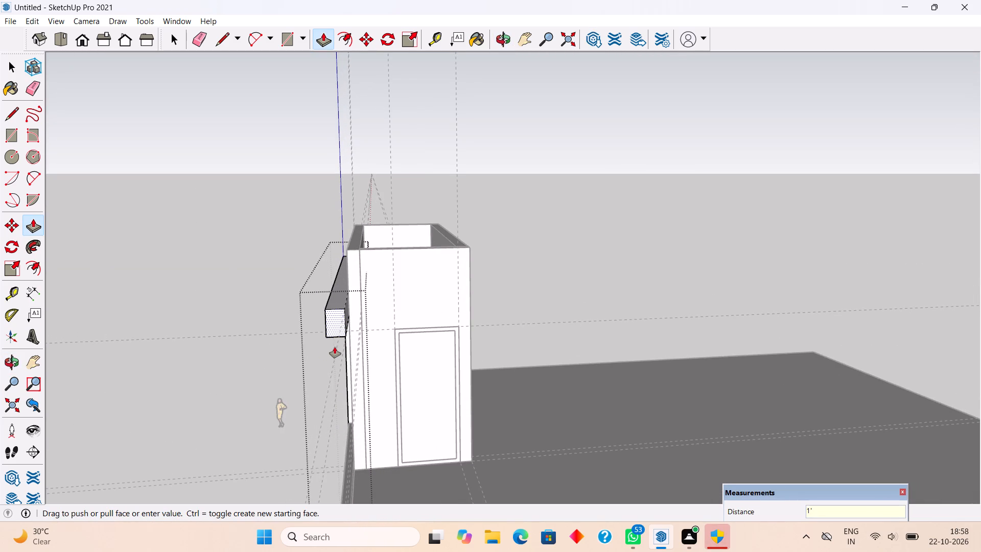
Draw a 1' 6" vertical line on the beam's back face where it meets the tower wall, dividing off the projecting part.
{"action": "scroll", "coordinate": [335, 347], "scroll_direction": "up", "scroll_amount": 2}
{"action": "key", "text": "space"}
{"action": "middle_click_drag", "start_coordinate": [463, 292], "coordinate": [245, 302]}
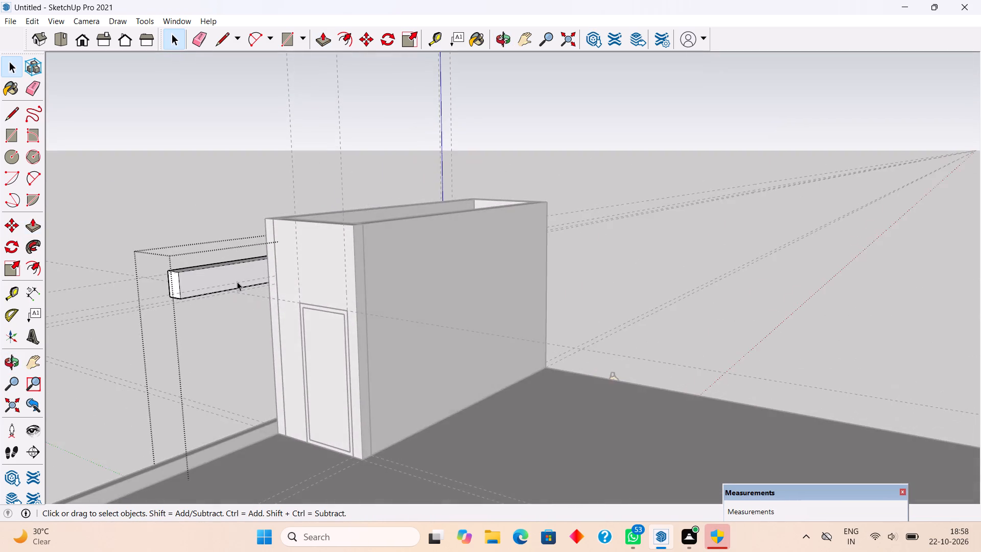
{"action": "scroll", "coordinate": [237, 282], "scroll_direction": "up", "scroll_amount": 7}
{"action": "triple_click", "coordinate": [240, 280]}
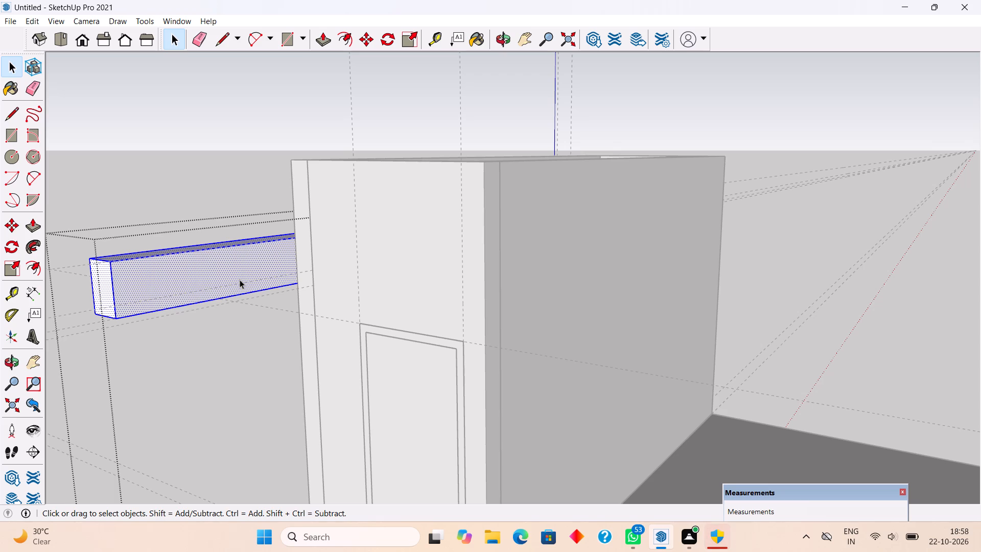
{"action": "key", "text": "l"}
{"action": "left_click", "coordinate": [293, 236]}
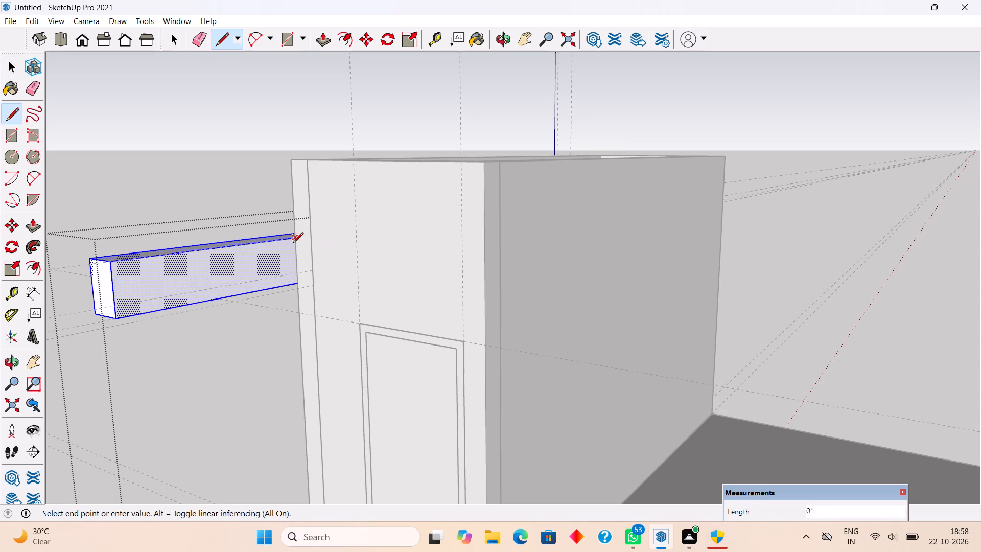
{"action": "left_click", "coordinate": [293, 283]}
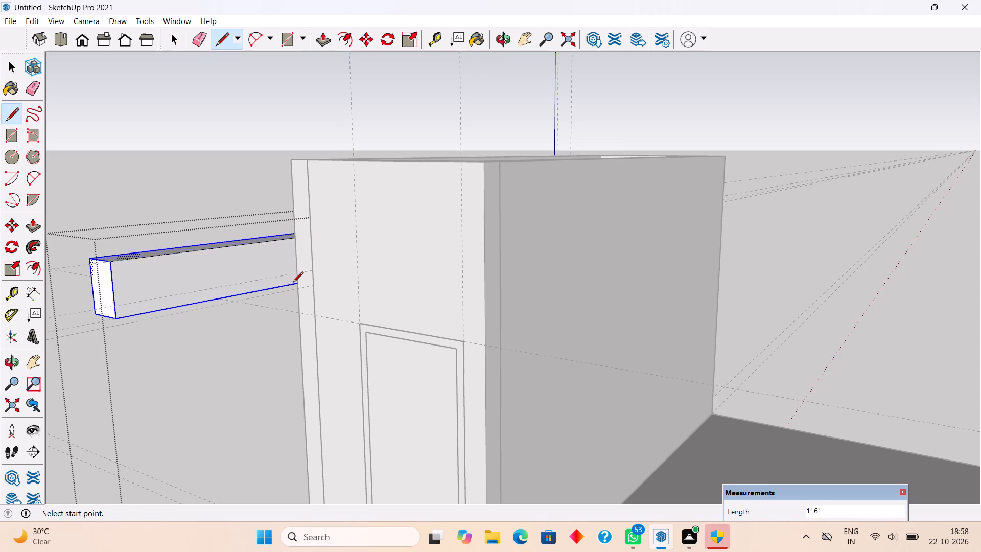
Extrude the projecting beam's back face 7' 6" to the tower's far corner, forming a canopy above the roof door, and exit the group.
{"action": "key", "text": "p"}
{"action": "left_click", "coordinate": [250, 267]}
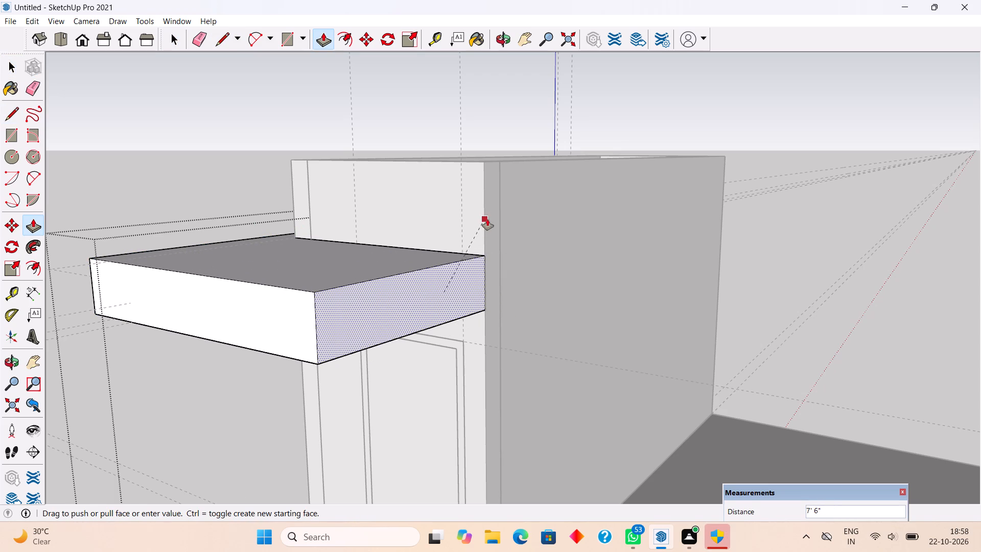
{"action": "left_click", "coordinate": [488, 217]}
{"action": "middle_click_drag", "start_coordinate": [387, 414], "coordinate": [664, 318]}
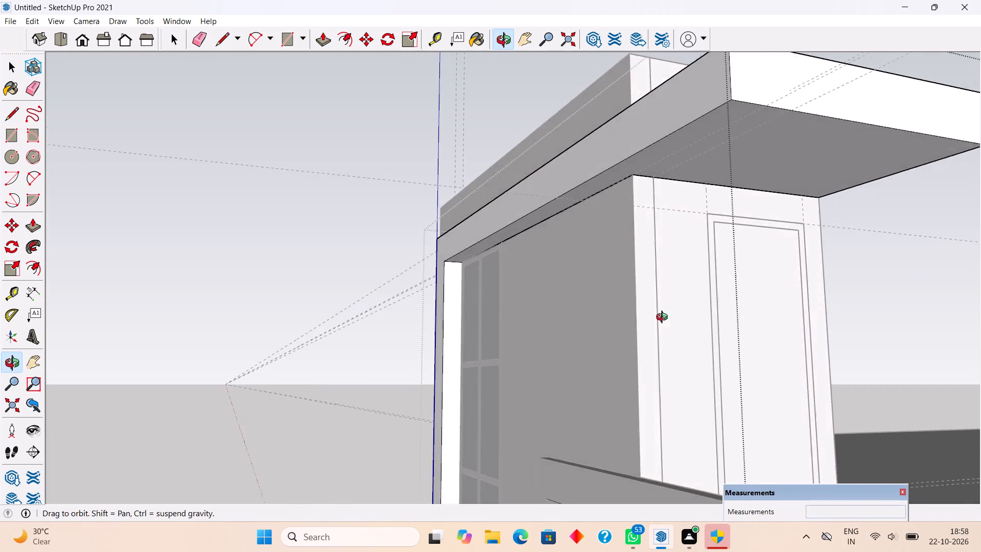
{"action": "middle_click_drag", "start_coordinate": [664, 318], "coordinate": [741, 313]}
{"action": "scroll", "coordinate": [741, 313], "scroll_direction": "down", "scroll_amount": 7}
{"action": "key", "text": "space"}
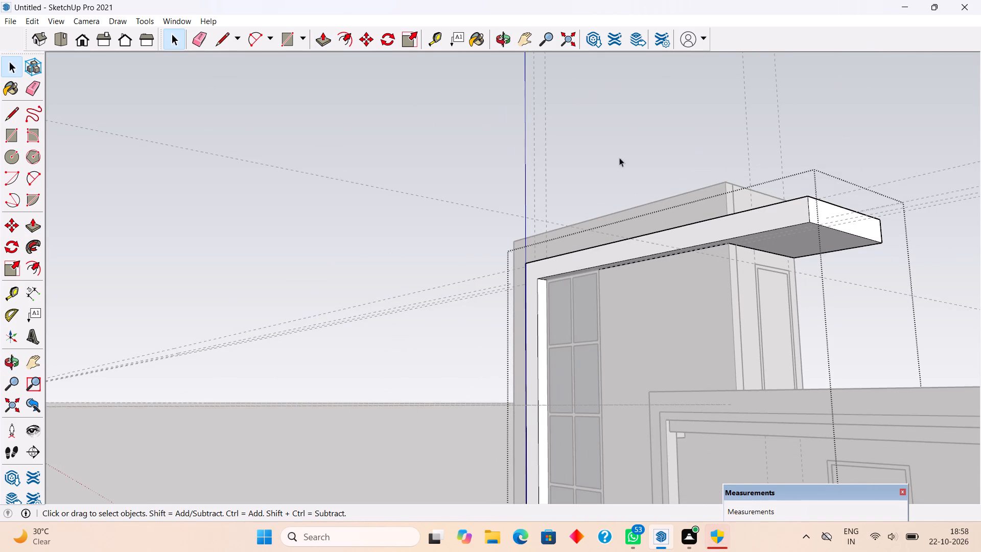
{"action": "left_click", "coordinate": [609, 136]}
Delete all guide lines from the model.
{"action": "middle_click_drag", "start_coordinate": [556, 366], "coordinate": [747, 399]}
{"action": "scroll", "coordinate": [747, 399], "scroll_direction": "down", "scroll_amount": 4}
{"action": "scroll", "coordinate": [554, 372], "scroll_direction": "down", "scroll_amount": 9}
{"action": "middle_click_drag", "start_coordinate": [380, 361], "coordinate": [511, 353]}
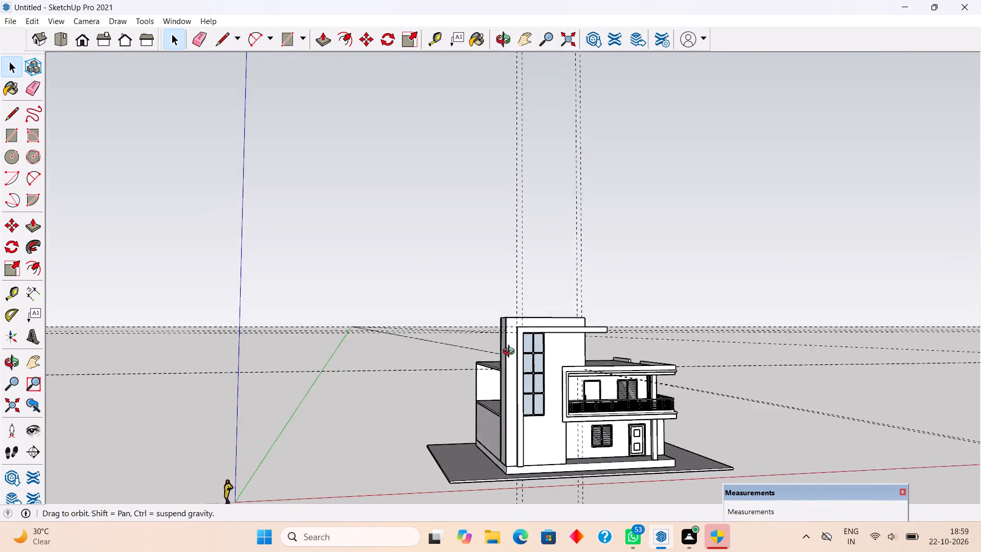
{"action": "middle_click_drag", "start_coordinate": [511, 353], "coordinate": [435, 314]}
{"action": "scroll", "coordinate": [459, 317], "scroll_direction": "down", "scroll_amount": 1}
{"action": "scroll", "coordinate": [761, 363], "scroll_direction": "up", "scroll_amount": 4}
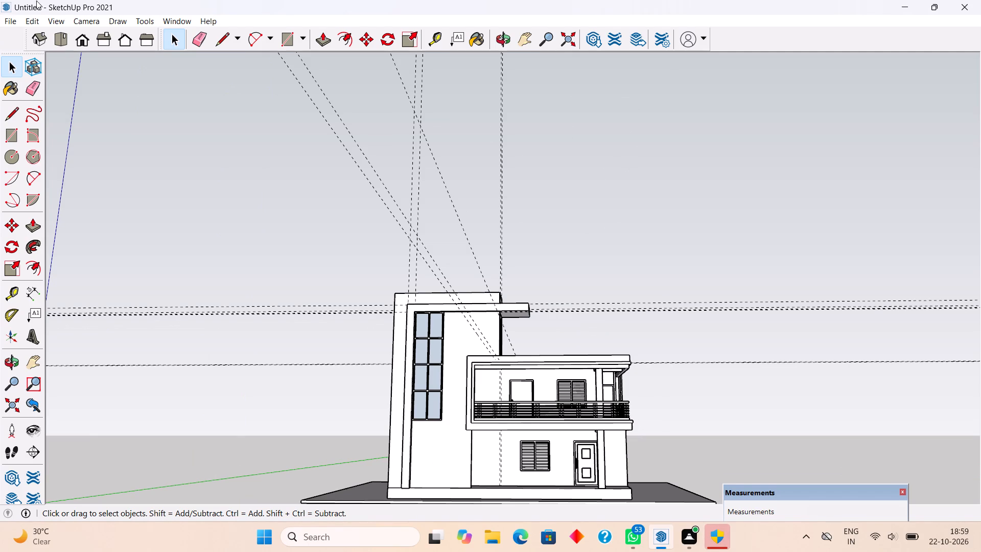
{"action": "left_click", "coordinate": [33, 17]}
{"action": "left_click", "coordinate": [74, 133]}
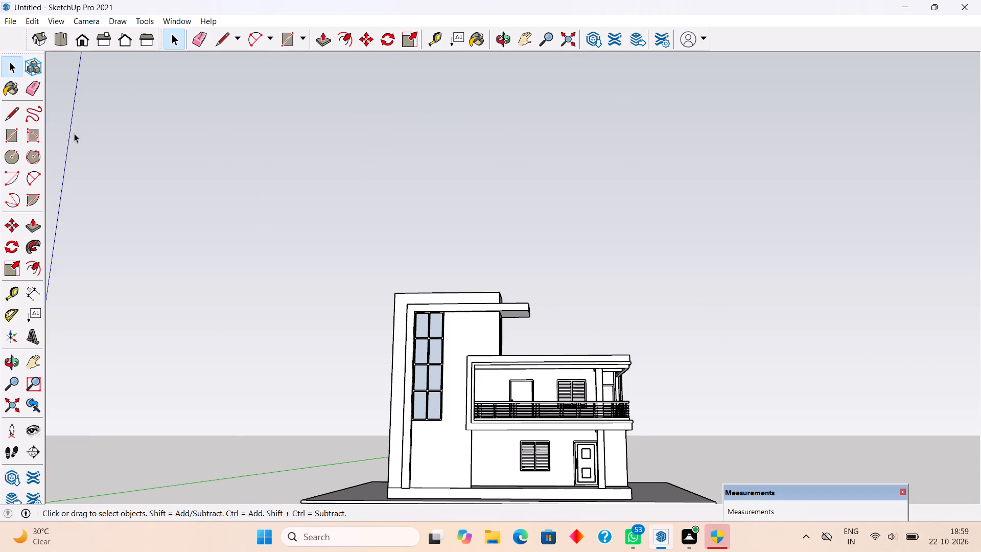
Place a guide on the main roof parallel to its front edge, 9" in, aligned with the vertical edge beside the tower's roof door.
{"action": "scroll", "coordinate": [539, 296], "scroll_direction": "down", "scroll_amount": 5}
{"action": "middle_click_drag", "start_coordinate": [531, 271], "coordinate": [521, 386]}
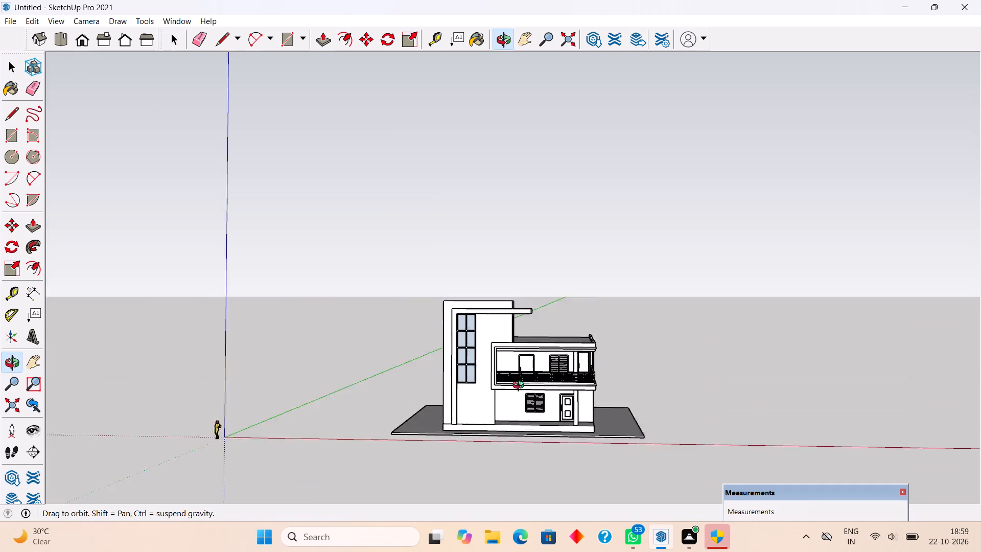
{"action": "middle_click_drag", "start_coordinate": [521, 386], "coordinate": [512, 415]}
{"action": "scroll", "coordinate": [651, 335], "scroll_direction": "up", "scroll_amount": 13}
{"action": "middle_click_drag", "start_coordinate": [475, 348], "coordinate": [403, 285]}
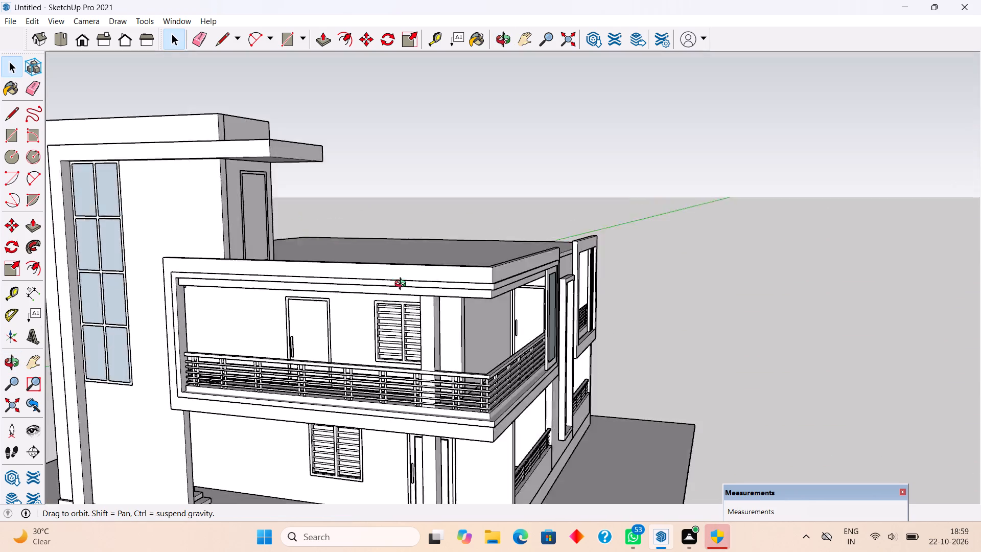
{"action": "middle_click_drag", "start_coordinate": [403, 285], "coordinate": [505, 440]}
{"action": "scroll", "coordinate": [325, 348], "scroll_direction": "up", "scroll_amount": 1}
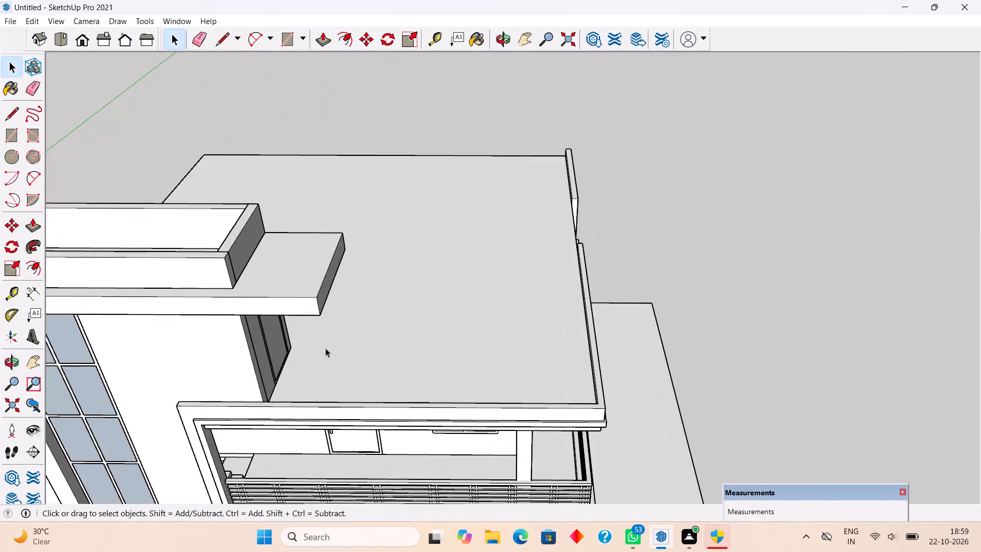
{"action": "middle_click_drag", "start_coordinate": [323, 366], "coordinate": [108, 461]}
{"action": "scroll", "coordinate": [266, 338], "scroll_direction": "up", "scroll_amount": 5}
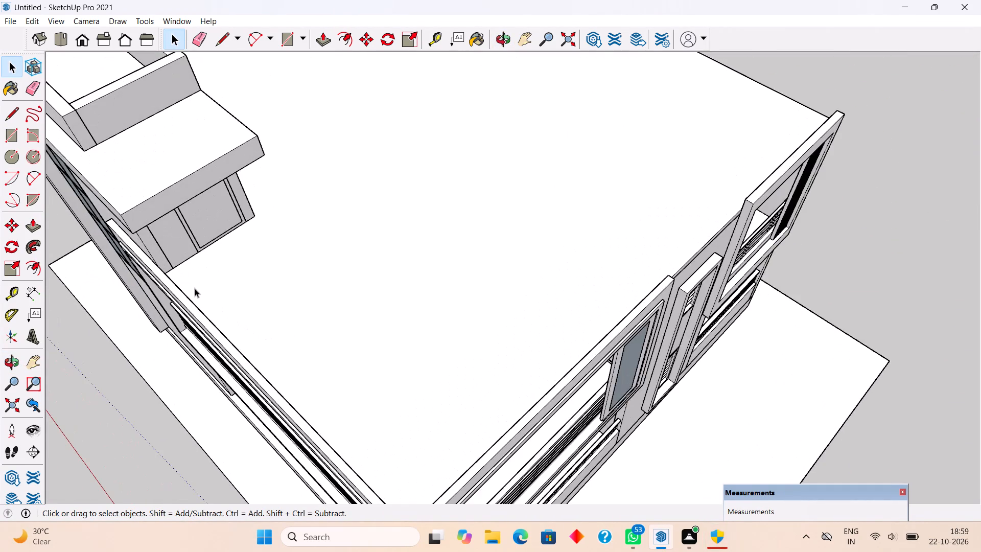
{"action": "scroll", "coordinate": [180, 278], "scroll_direction": "up", "scroll_amount": 11}
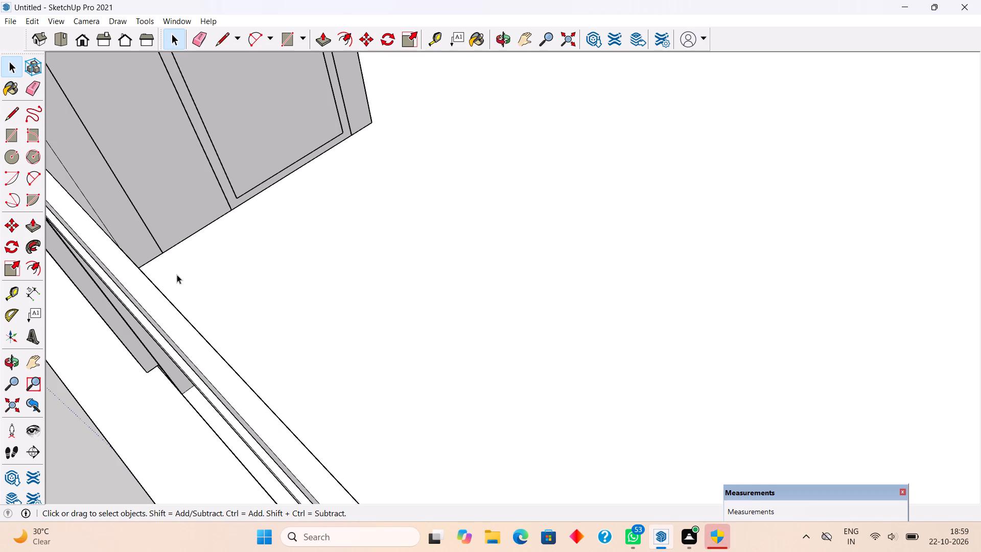
{"action": "key", "text": "t"}
{"action": "middle_click_drag", "start_coordinate": [366, 143], "coordinate": [202, 185]}
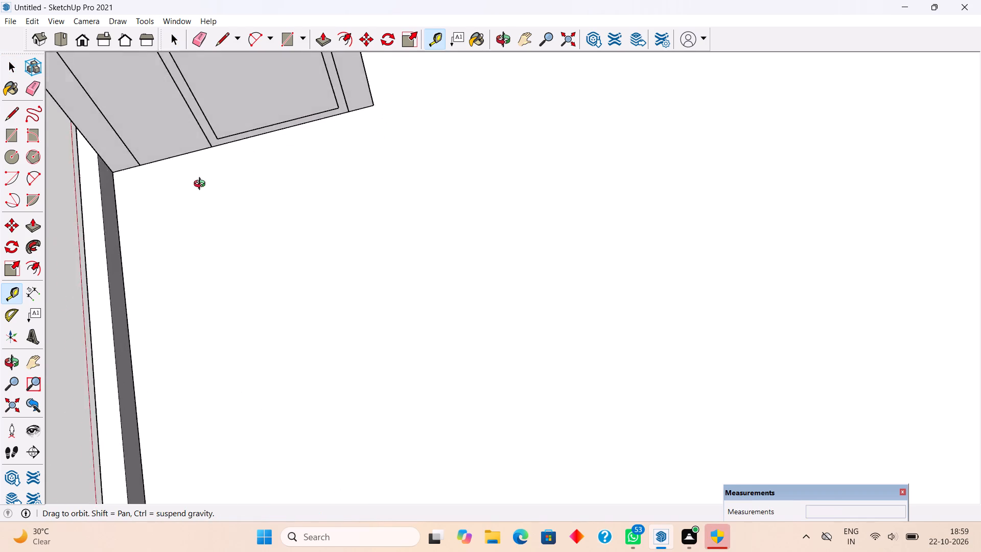
{"action": "middle_click_drag", "start_coordinate": [202, 185], "coordinate": [171, 185]}
{"action": "scroll", "coordinate": [171, 185], "scroll_direction": "down", "scroll_amount": 4}
{"action": "left_click", "coordinate": [131, 198]}
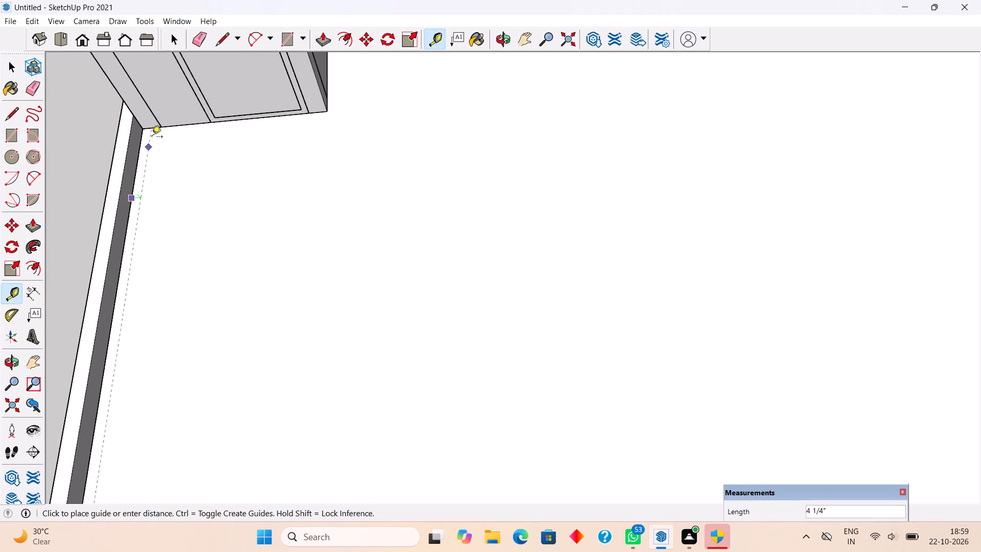
{"action": "left_click", "coordinate": [159, 128]}
Place a second guide across the roof, parallel to the tower's door wall and 6' away from it.
{"action": "scroll", "coordinate": [170, 241], "scroll_direction": "down", "scroll_amount": 3}
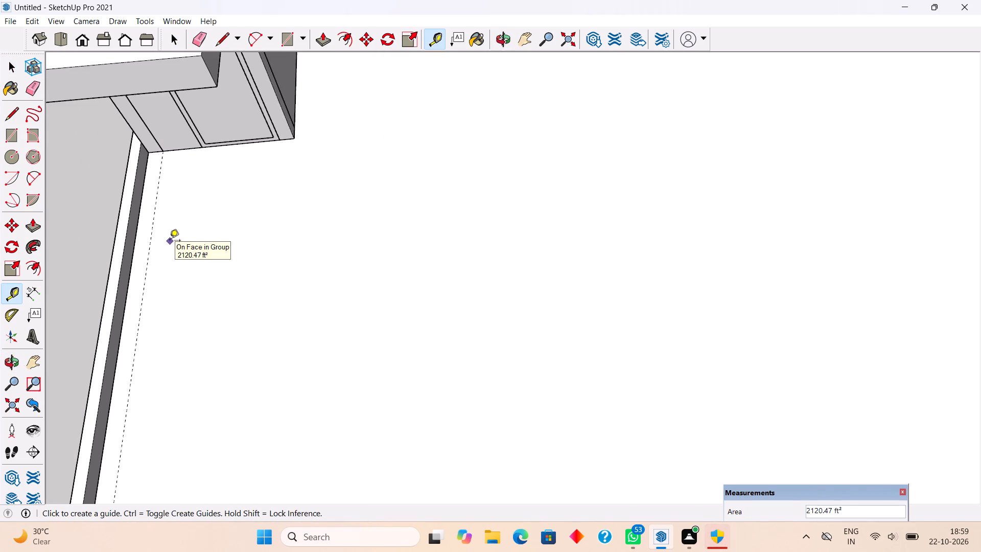
{"action": "scroll", "coordinate": [170, 241], "scroll_direction": "down", "scroll_amount": 5}
{"action": "scroll", "coordinate": [160, 327], "scroll_direction": "down", "scroll_amount": 6}
{"action": "middle_click_drag", "start_coordinate": [186, 371], "coordinate": [375, 270]}
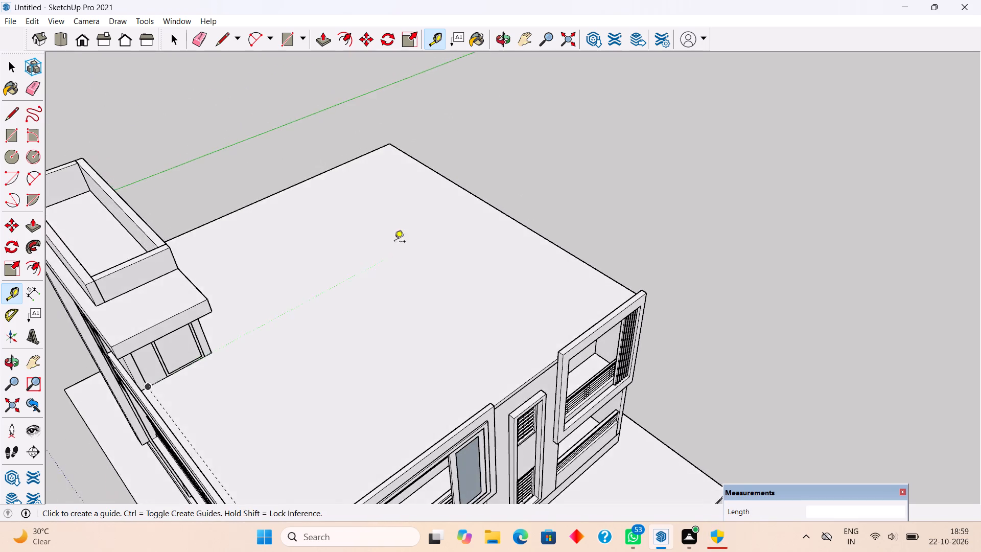
{"action": "scroll", "coordinate": [398, 236], "scroll_direction": "down", "scroll_amount": 6}
{"action": "scroll", "coordinate": [342, 405], "scroll_direction": "up", "scroll_amount": 8}
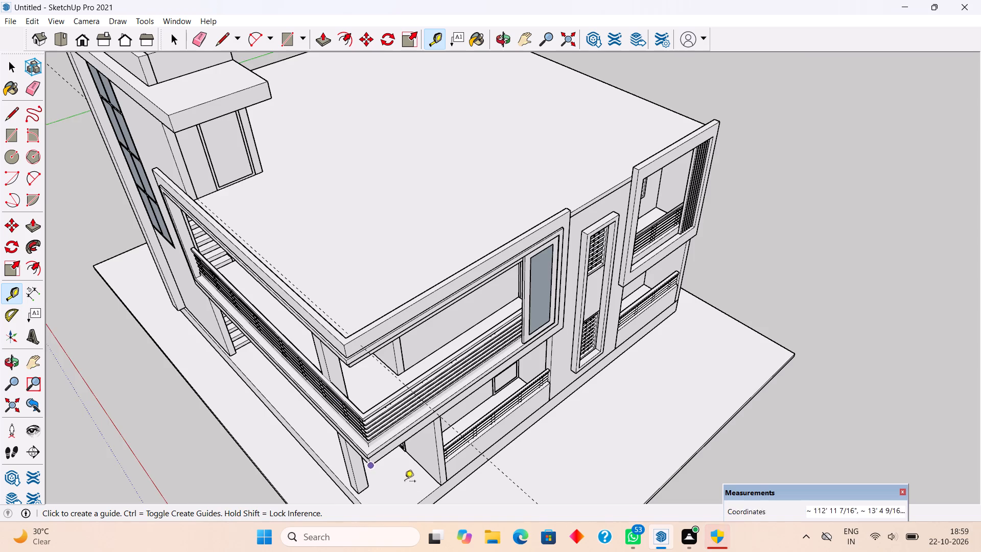
{"action": "scroll", "coordinate": [410, 487], "scroll_direction": "down", "scroll_amount": 1}
{"action": "middle_click_drag", "start_coordinate": [321, 312], "coordinate": [535, 192]}
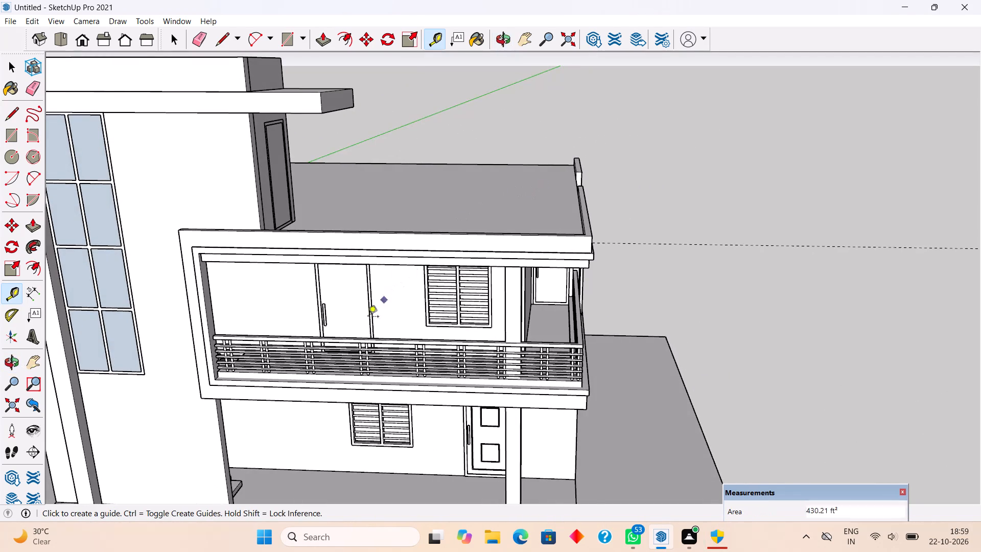
{"action": "scroll", "coordinate": [346, 337], "scroll_direction": "up", "scroll_amount": 4}
{"action": "middle_click_drag", "start_coordinate": [430, 273], "coordinate": [480, 238]}
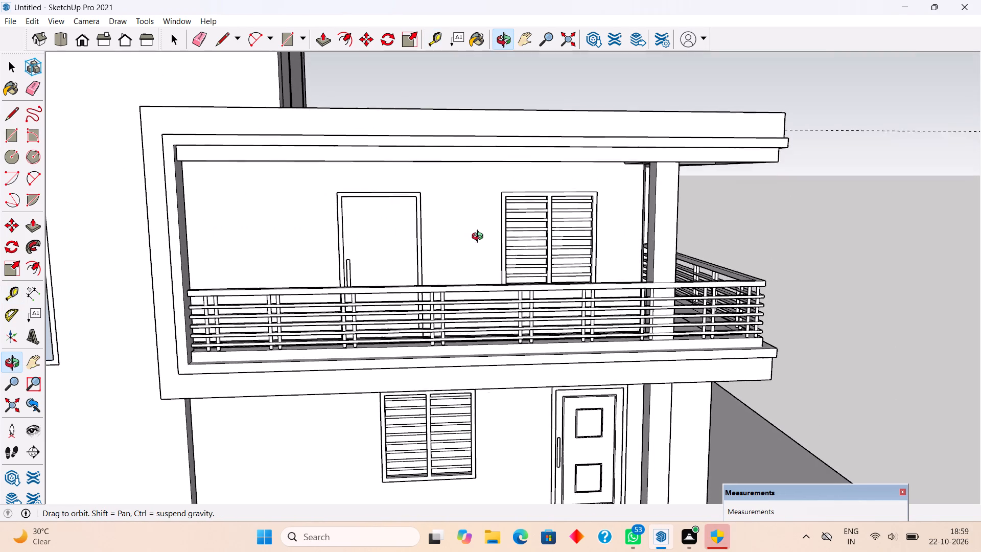
{"action": "middle_click_drag", "start_coordinate": [480, 238], "coordinate": [492, 360]}
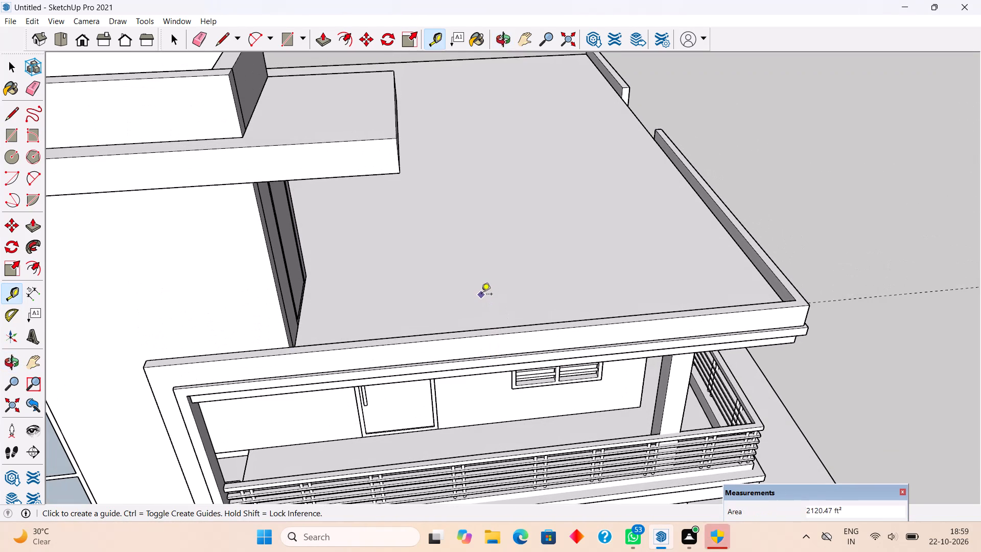
{"action": "middle_click_drag", "start_coordinate": [453, 301], "coordinate": [377, 358]}
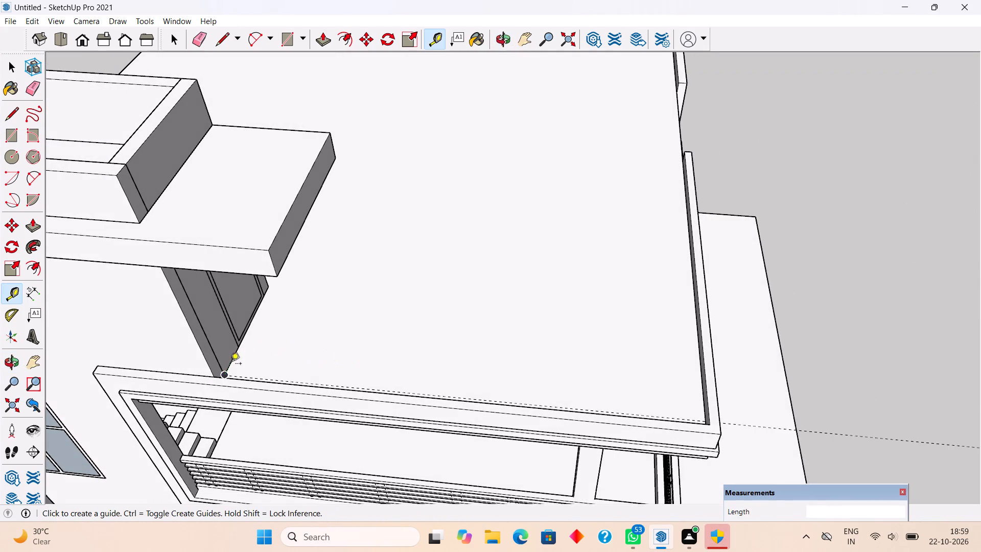
{"action": "scroll", "coordinate": [222, 369], "scroll_direction": "up", "scroll_amount": 1}
{"action": "middle_click_drag", "start_coordinate": [309, 354], "coordinate": [312, 411]}
{"action": "scroll", "coordinate": [250, 448], "scroll_direction": "up", "scroll_amount": 7}
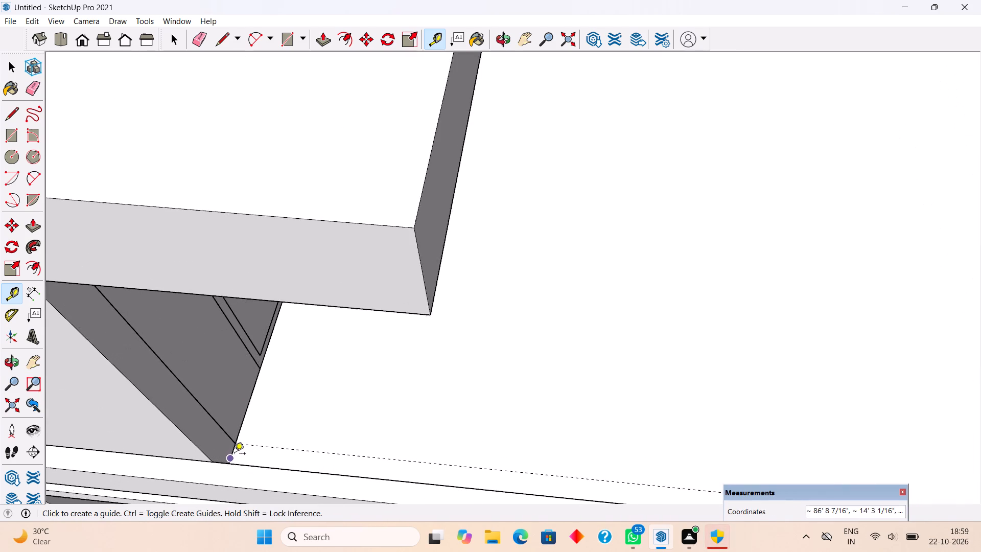
{"action": "scroll", "coordinate": [235, 454], "scroll_direction": "up", "scroll_amount": 2}
{"action": "left_click", "coordinate": [230, 453]}
{"action": "scroll", "coordinate": [528, 455], "scroll_direction": "down", "scroll_amount": 8}
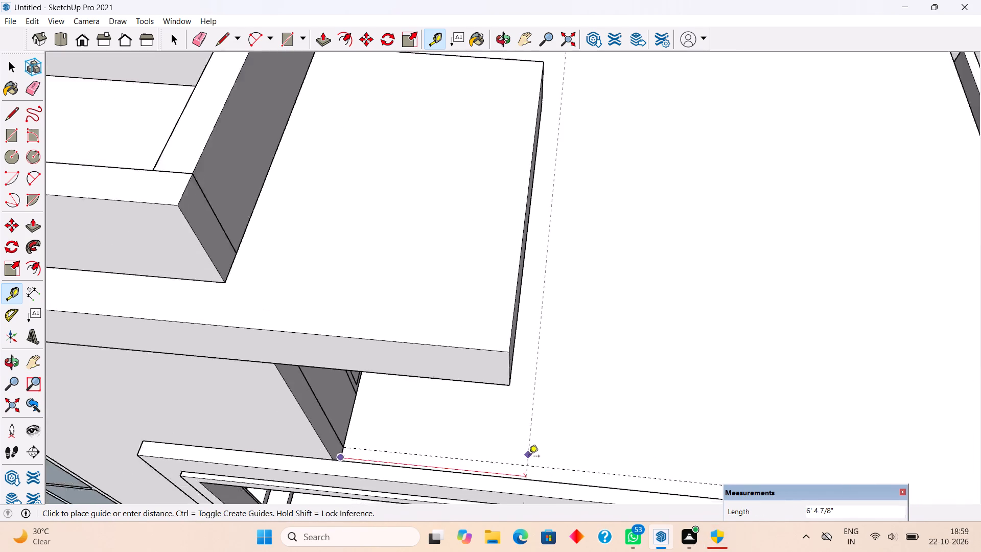
{"action": "scroll", "coordinate": [529, 457], "scroll_direction": "down", "scroll_amount": 2}
{"action": "middle_click_drag", "start_coordinate": [525, 459], "coordinate": [567, 311]}
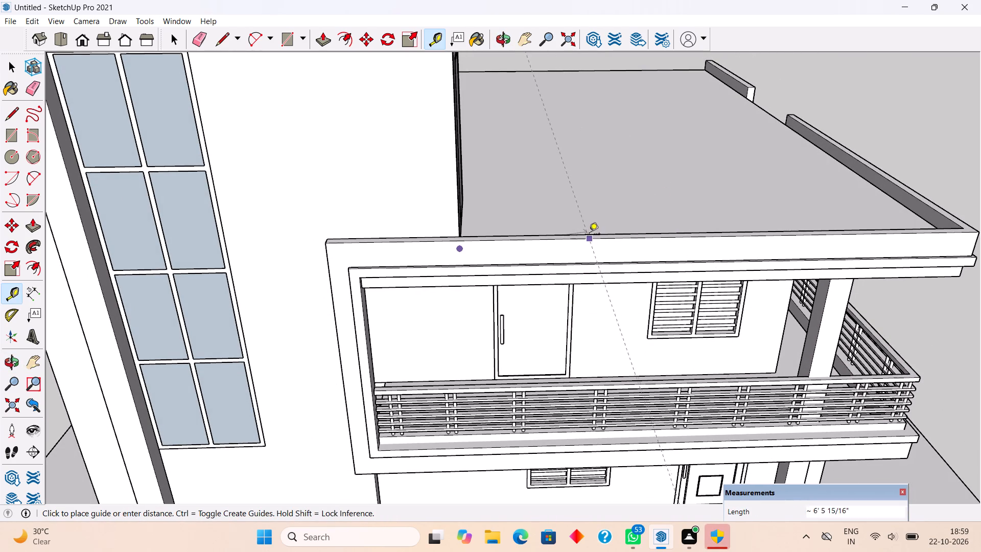
{"action": "middle_click_drag", "start_coordinate": [593, 220], "coordinate": [577, 124]}
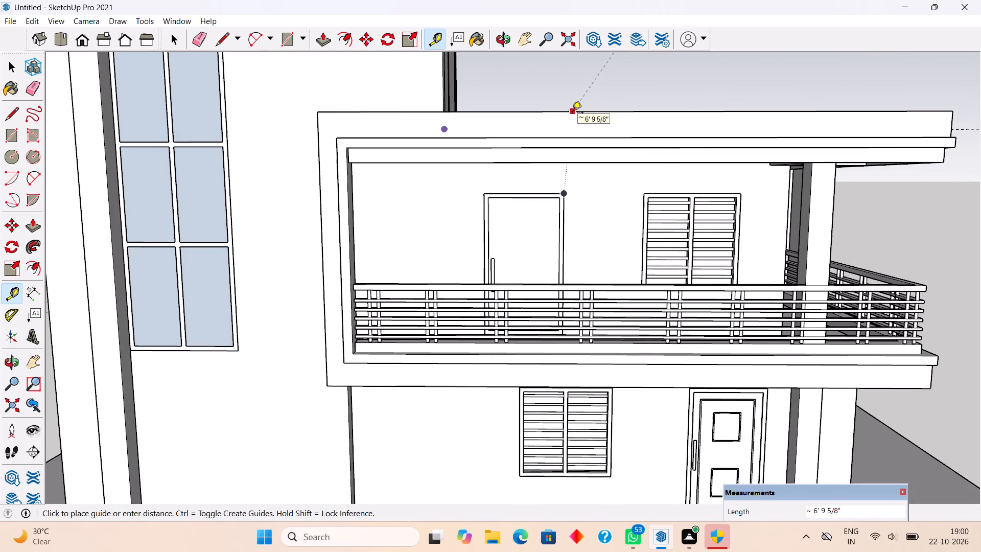
{"action": "middle_click_drag", "start_coordinate": [571, 121], "coordinate": [533, 372]}
{"action": "scroll", "coordinate": [545, 357], "scroll_direction": "up", "scroll_amount": 2}
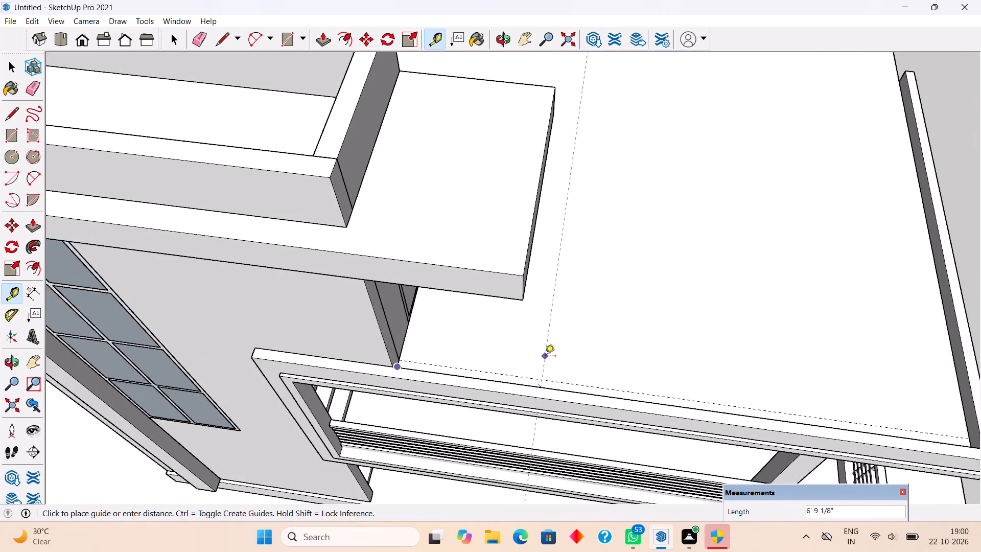
{"action": "scroll", "coordinate": [545, 357], "scroll_direction": "up", "scroll_amount": 1}
{"action": "middle_click_drag", "start_coordinate": [572, 391], "coordinate": [554, 463]}
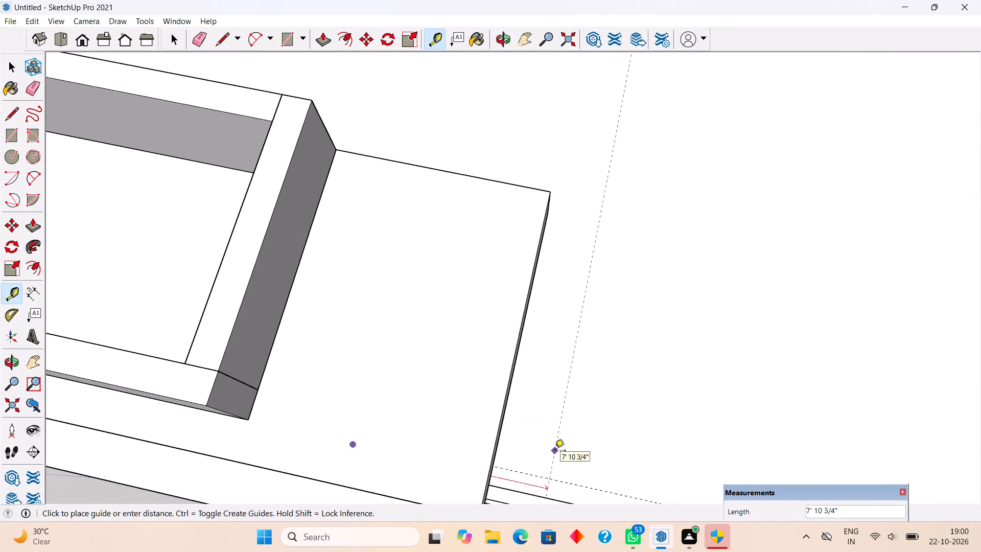
{"action": "type", "text": "6'"}
{"action": "key", "text": "Return"}
{"action": "key", "text": "space"}
Draw a 6' by 9" rectangle on the roof's front edge, from the tower corner to the guide intersection.
{"action": "scroll", "coordinate": [555, 451], "scroll_direction": "down", "scroll_amount": 5}
{"action": "middle_click_drag", "start_coordinate": [535, 461], "coordinate": [503, 399]}
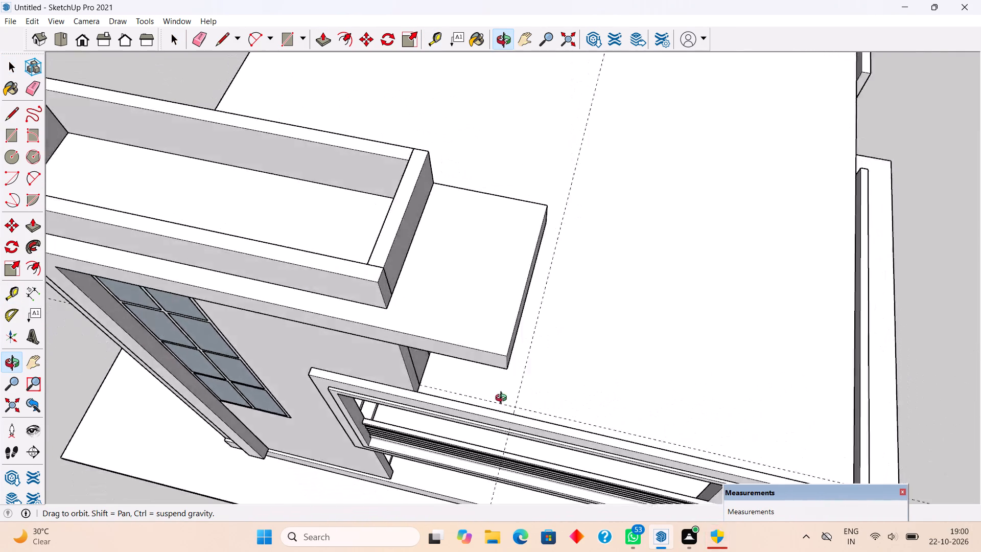
{"action": "middle_click_drag", "start_coordinate": [503, 399], "coordinate": [300, 402]}
{"action": "scroll", "coordinate": [297, 297], "scroll_direction": "up", "scroll_amount": 12}
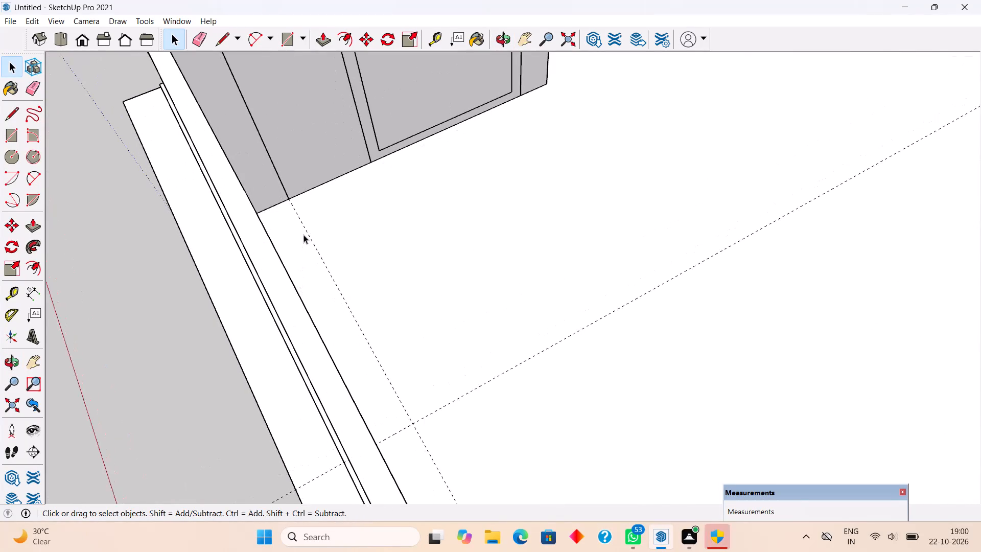
{"action": "key", "text": "r"}
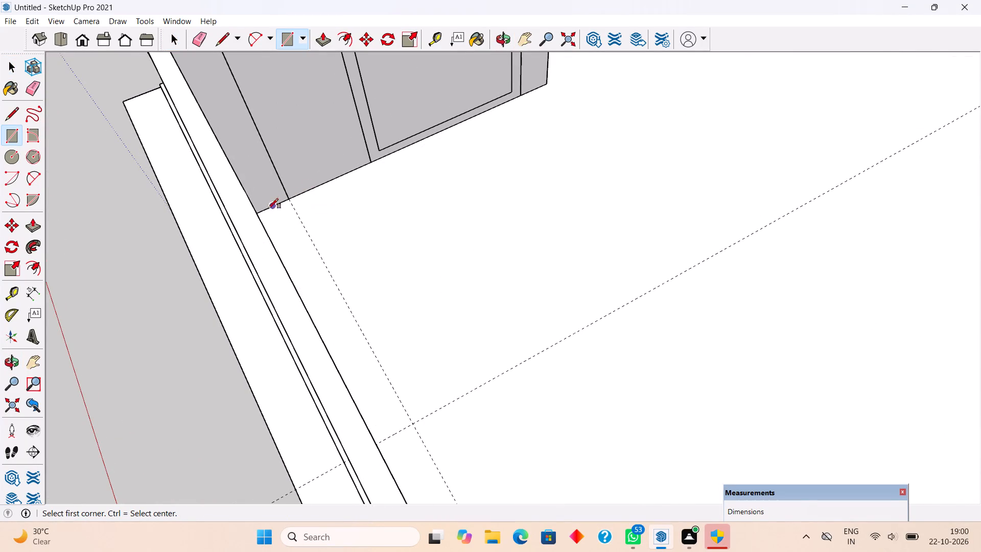
{"action": "middle_click_drag", "start_coordinate": [238, 229], "coordinate": [141, 232]}
{"action": "scroll", "coordinate": [242, 139], "scroll_direction": "up", "scroll_amount": 4}
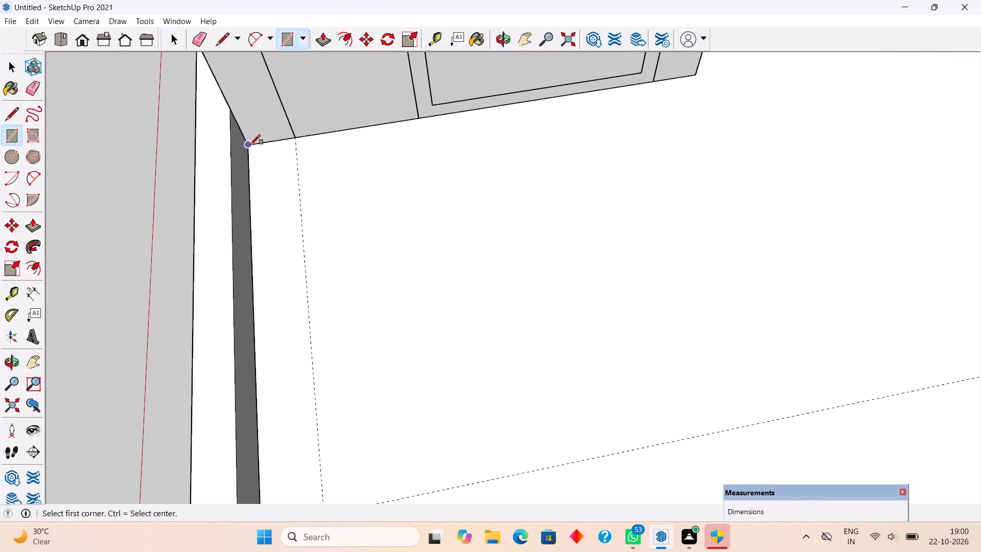
{"action": "left_click", "coordinate": [250, 145]}
{"action": "scroll", "coordinate": [299, 239], "scroll_direction": "down", "scroll_amount": 4}
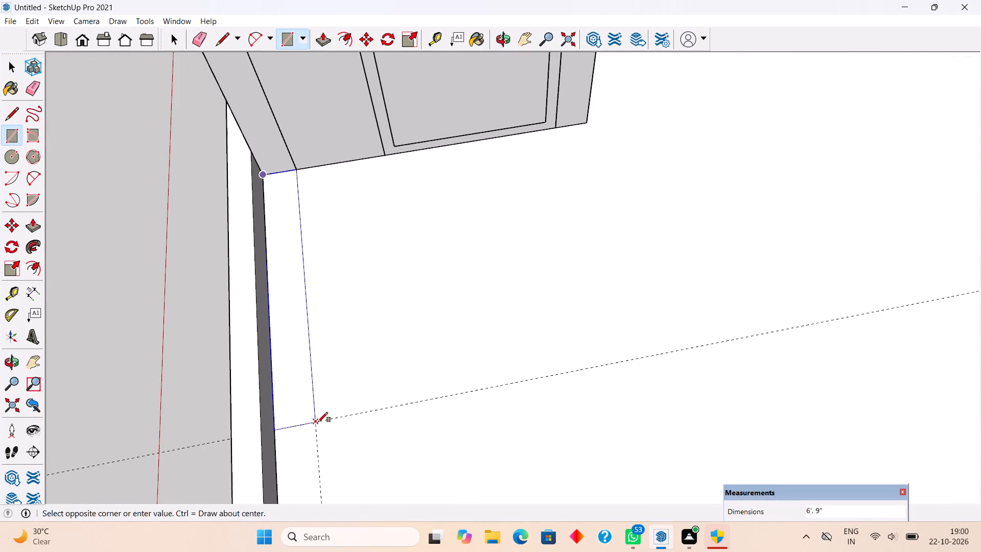
{"action": "left_click", "coordinate": [318, 422]}
Extrude the rectangle 5' upward to form a parapet wall beside the tower.
{"action": "key", "text": "p"}
{"action": "left_click", "coordinate": [307, 412]}
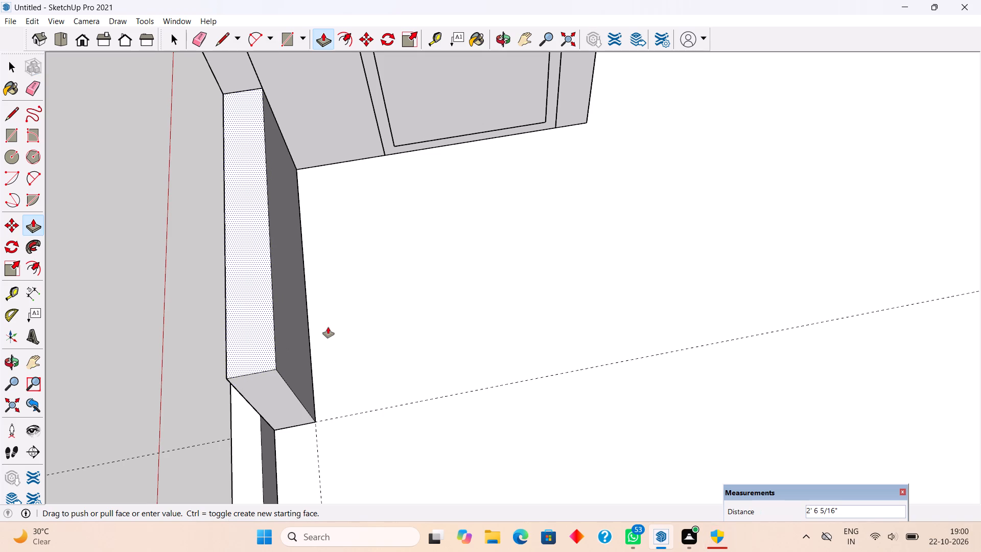
{"action": "type", "text": "5'"}
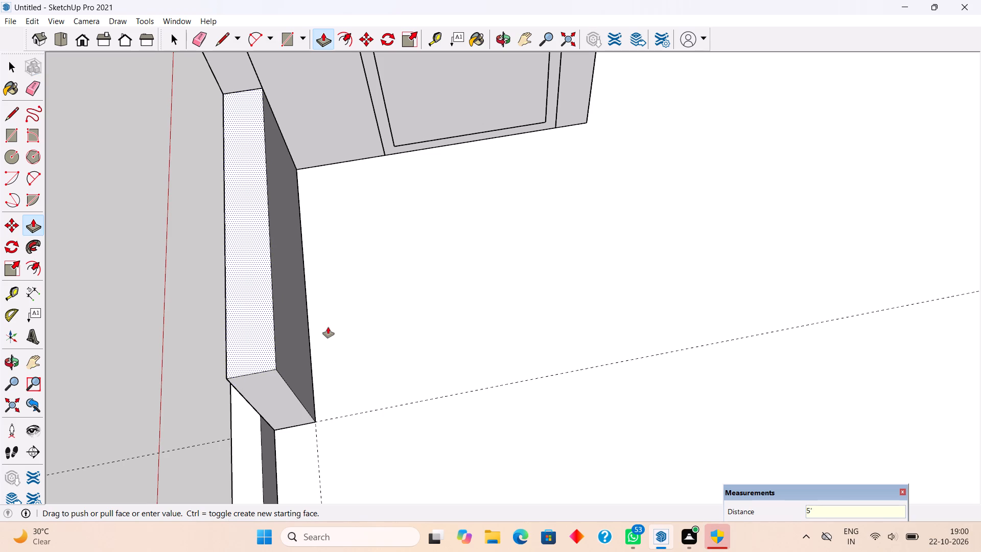
{"action": "key", "text": "Return"}
{"action": "key", "text": "space"}
Examine the front facade with the new parapet wall beside the tower from several distances and angles.
{"action": "scroll", "coordinate": [328, 327], "scroll_direction": "down", "scroll_amount": 7}
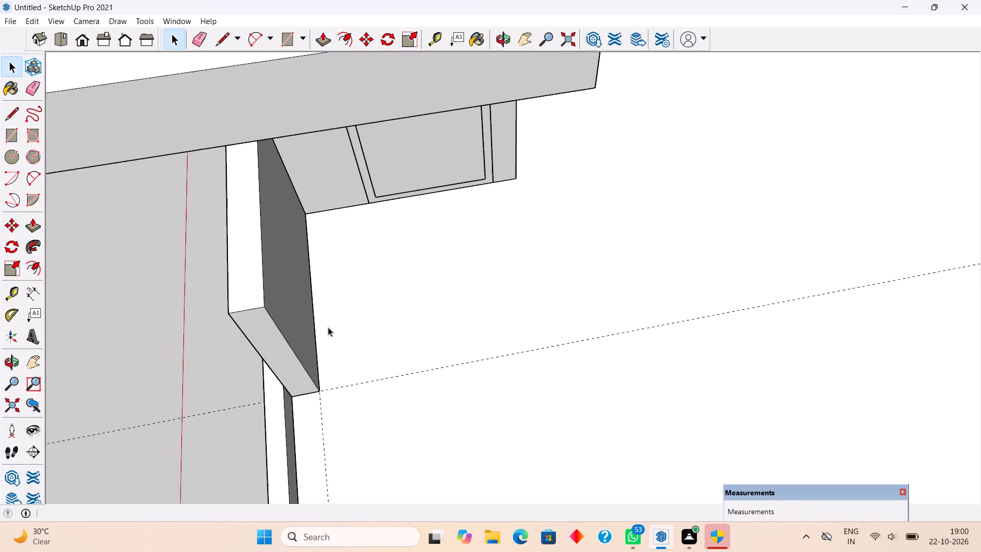
{"action": "scroll", "coordinate": [328, 327], "scroll_direction": "down", "scroll_amount": 2}
{"action": "middle_click_drag", "start_coordinate": [316, 369], "coordinate": [658, 183]}
{"action": "scroll", "coordinate": [659, 184], "scroll_direction": "down", "scroll_amount": 8}
{"action": "middle_click_drag", "start_coordinate": [620, 300], "coordinate": [651, 232]}
{"action": "scroll", "coordinate": [651, 232], "scroll_direction": "down", "scroll_amount": 2}
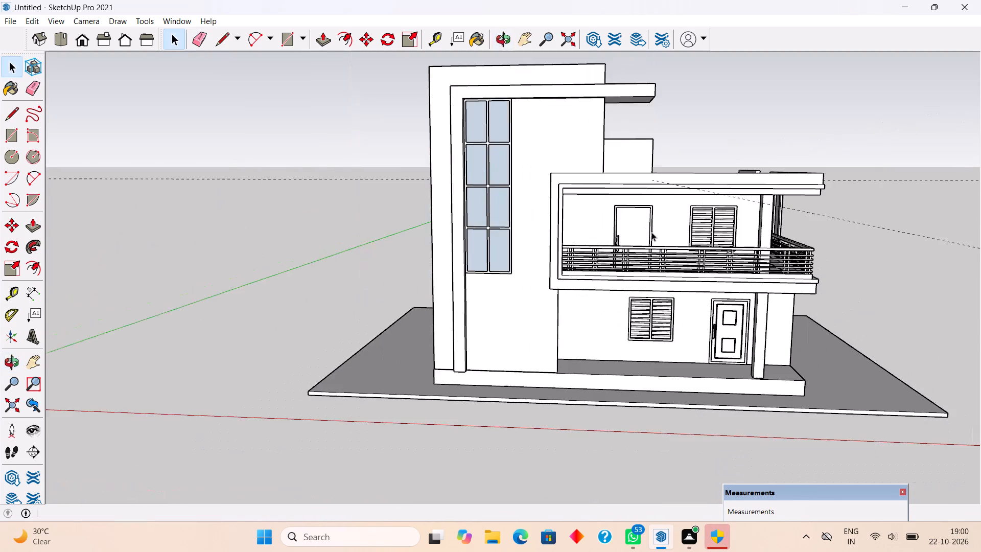
{"action": "scroll", "coordinate": [651, 232], "scroll_direction": "down", "scroll_amount": 3}
{"action": "scroll", "coordinate": [825, 145], "scroll_direction": "up", "scroll_amount": 3}
{"action": "scroll", "coordinate": [804, 248], "scroll_direction": "up", "scroll_amount": 2}
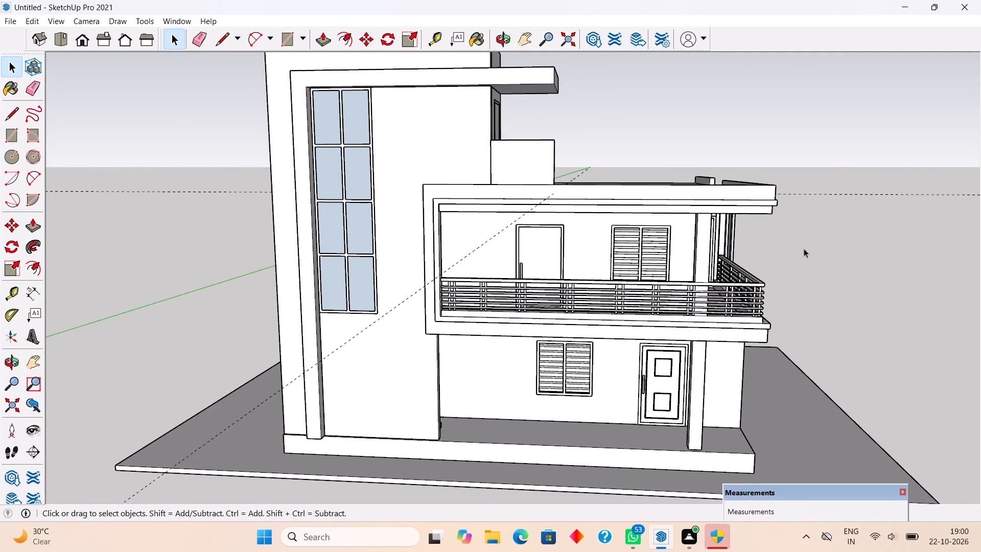
{"action": "middle_click_drag", "start_coordinate": [598, 279], "coordinate": [597, 284]}
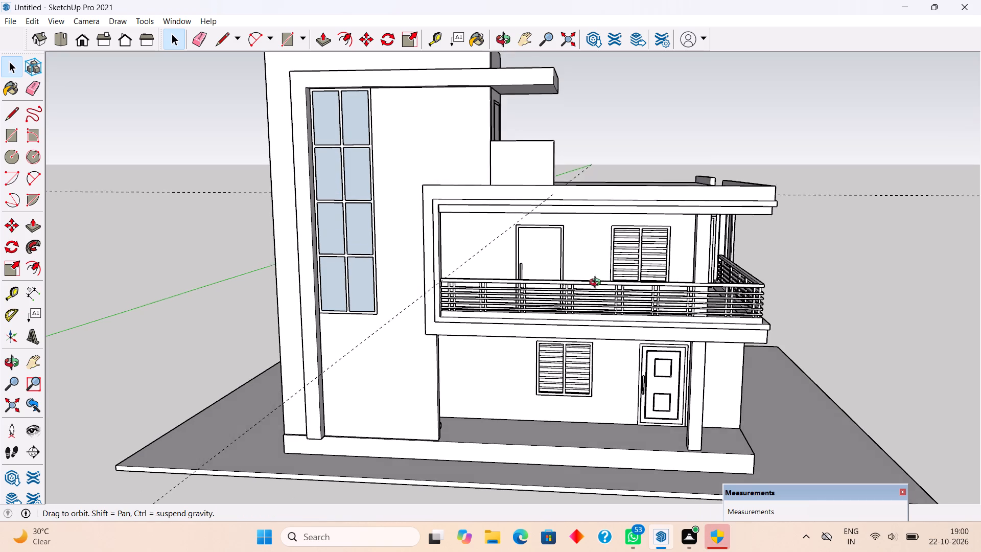
{"action": "middle_click_drag", "start_coordinate": [597, 284], "coordinate": [638, 293]}
Lengthen the parapet wall beside the tower by pulling its free end face 4' further along the roof's front edge.
{"action": "scroll", "coordinate": [587, 135], "scroll_direction": "up", "scroll_amount": 6}
{"action": "middle_click_drag", "start_coordinate": [583, 172], "coordinate": [382, 169]}
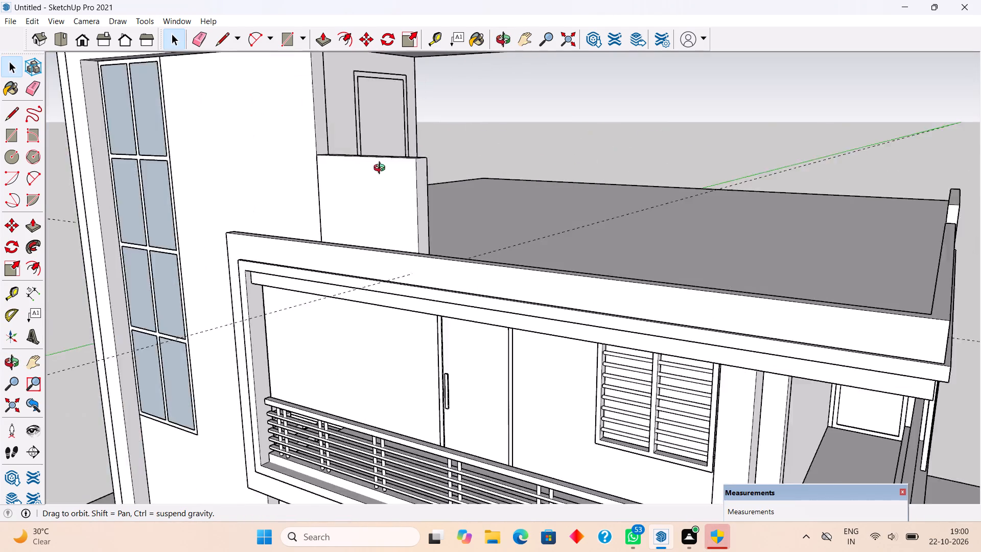
{"action": "middle_click_drag", "start_coordinate": [382, 169], "coordinate": [384, 251]}
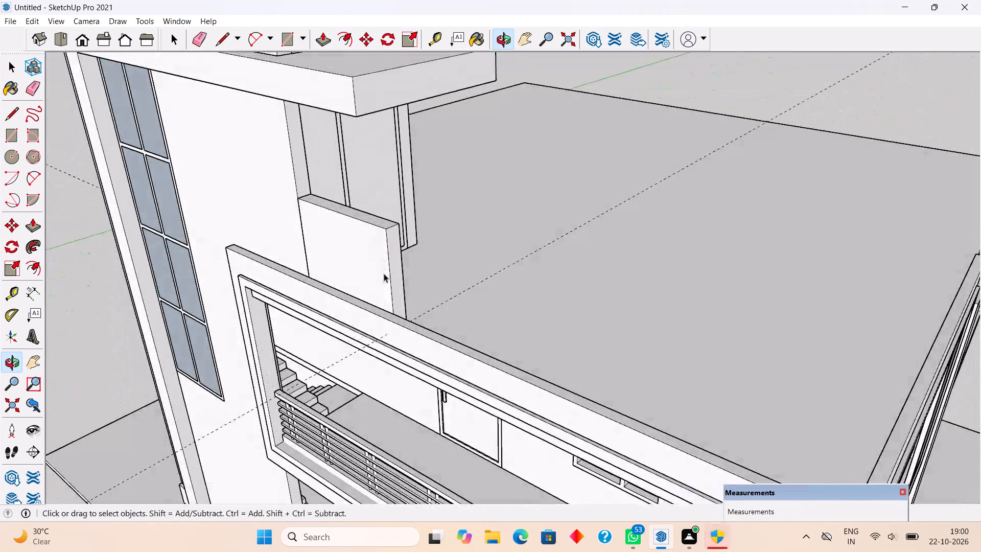
{"action": "scroll", "coordinate": [386, 286], "scroll_direction": "up", "scroll_amount": 4}
{"action": "left_click", "coordinate": [410, 299]}
{"action": "key", "text": "p"}
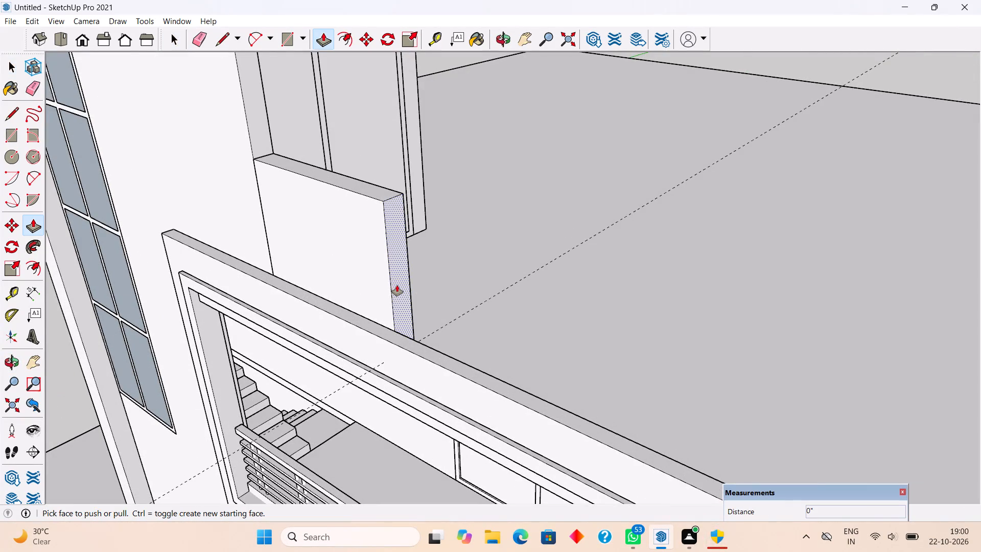
{"action": "left_click", "coordinate": [393, 279]}
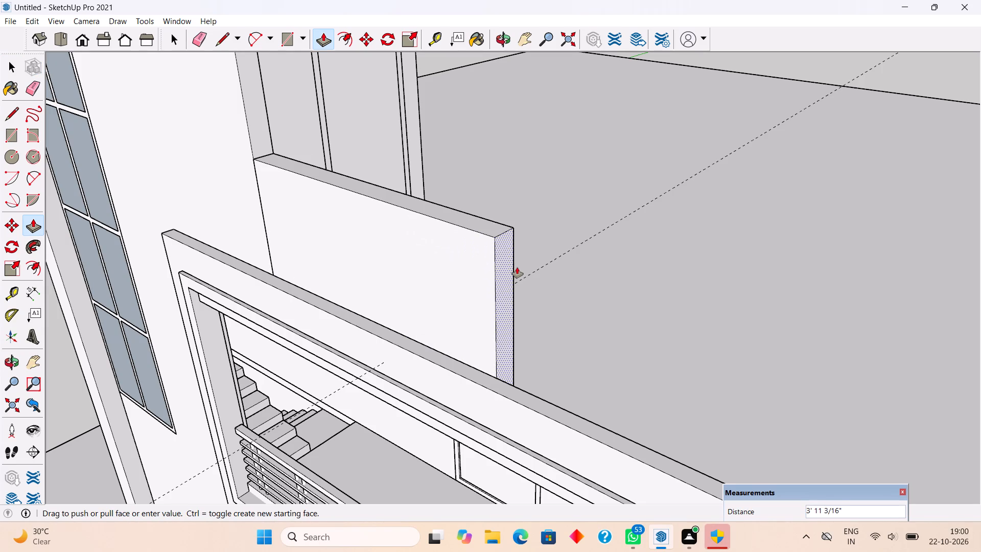
{"action": "type", "text": "4'"}
{"action": "key", "text": "Return"}
{"action": "scroll", "coordinate": [518, 268], "scroll_direction": "down", "scroll_amount": 6}
{"action": "middle_click_drag", "start_coordinate": [423, 399], "coordinate": [622, 280]}
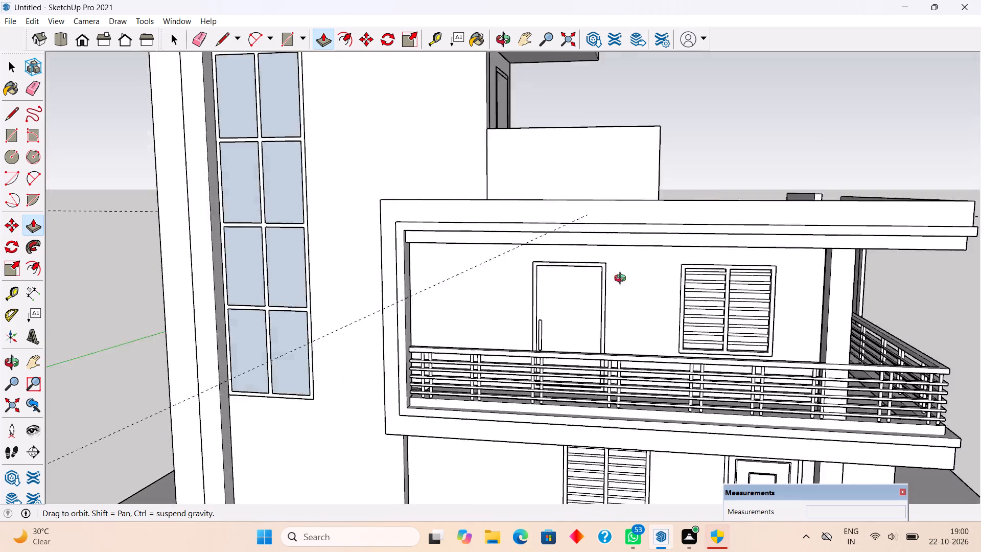
{"action": "middle_click_drag", "start_coordinate": [622, 280], "coordinate": [595, 324]}
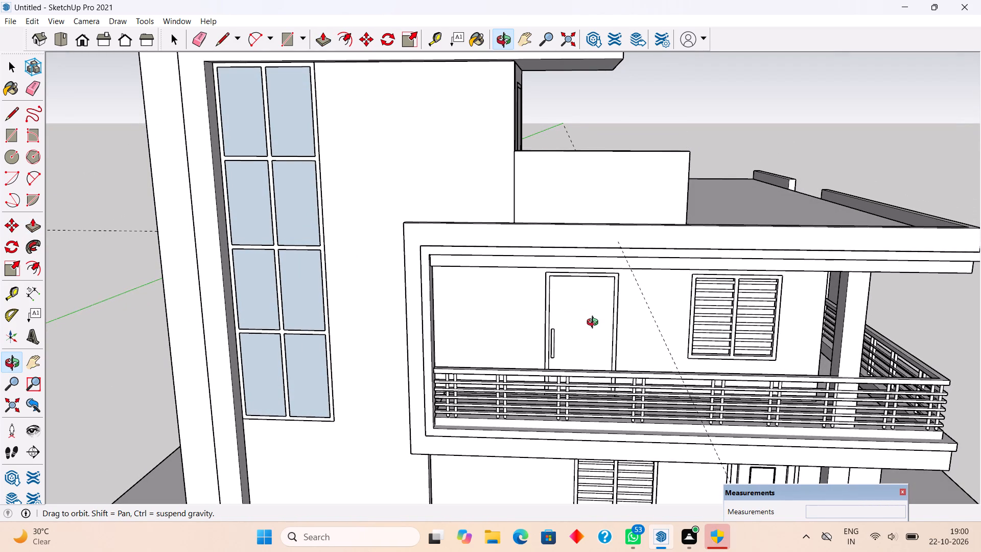
{"action": "middle_click_drag", "start_coordinate": [595, 324], "coordinate": [596, 324]}
{"action": "key", "text": "space"}
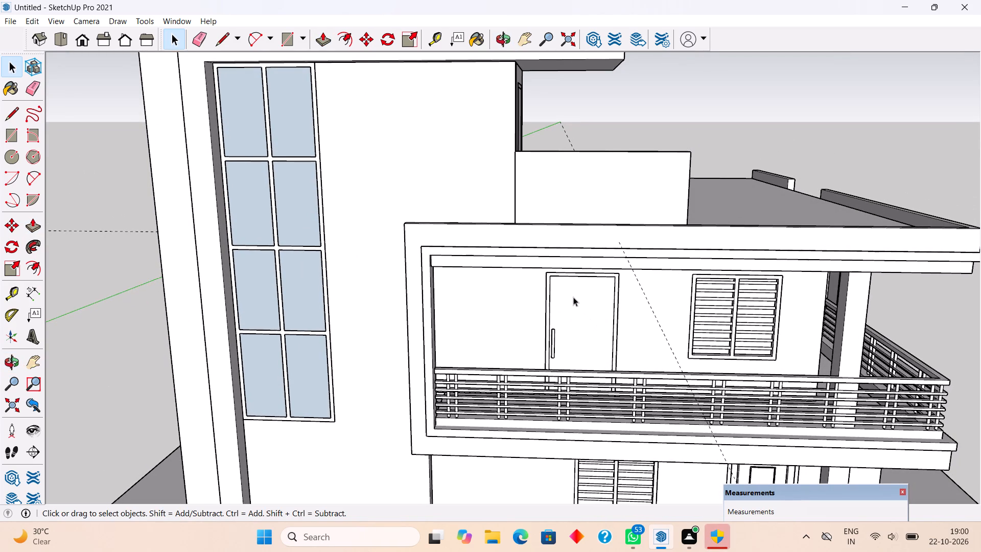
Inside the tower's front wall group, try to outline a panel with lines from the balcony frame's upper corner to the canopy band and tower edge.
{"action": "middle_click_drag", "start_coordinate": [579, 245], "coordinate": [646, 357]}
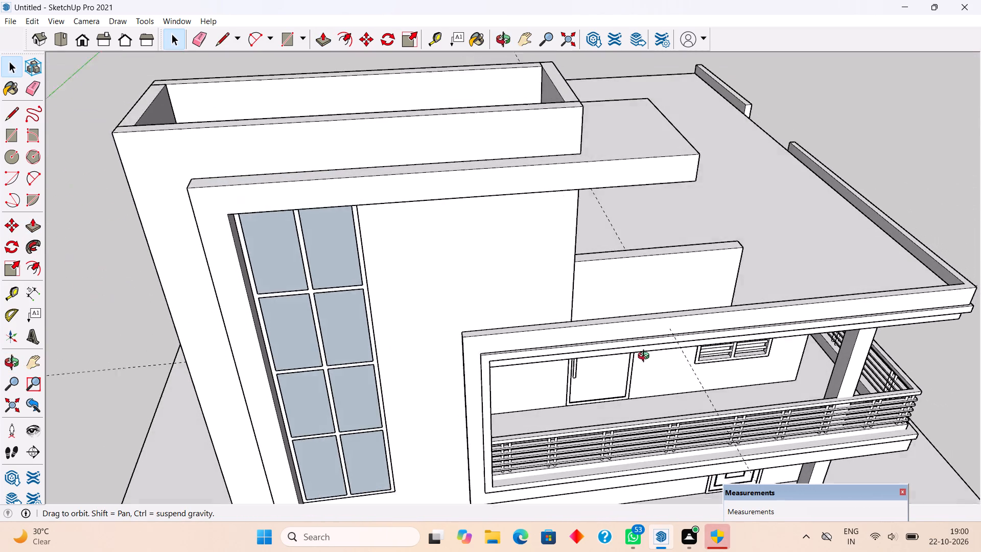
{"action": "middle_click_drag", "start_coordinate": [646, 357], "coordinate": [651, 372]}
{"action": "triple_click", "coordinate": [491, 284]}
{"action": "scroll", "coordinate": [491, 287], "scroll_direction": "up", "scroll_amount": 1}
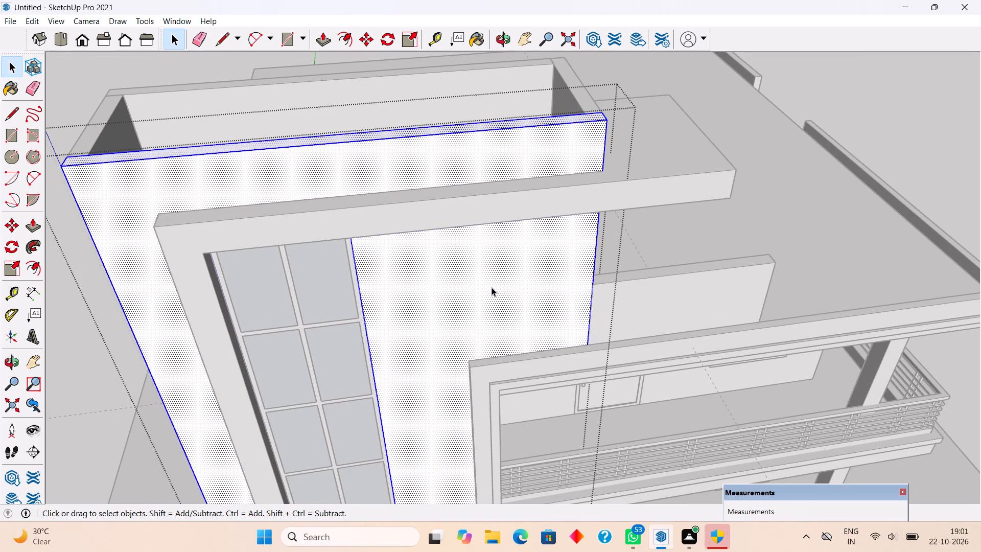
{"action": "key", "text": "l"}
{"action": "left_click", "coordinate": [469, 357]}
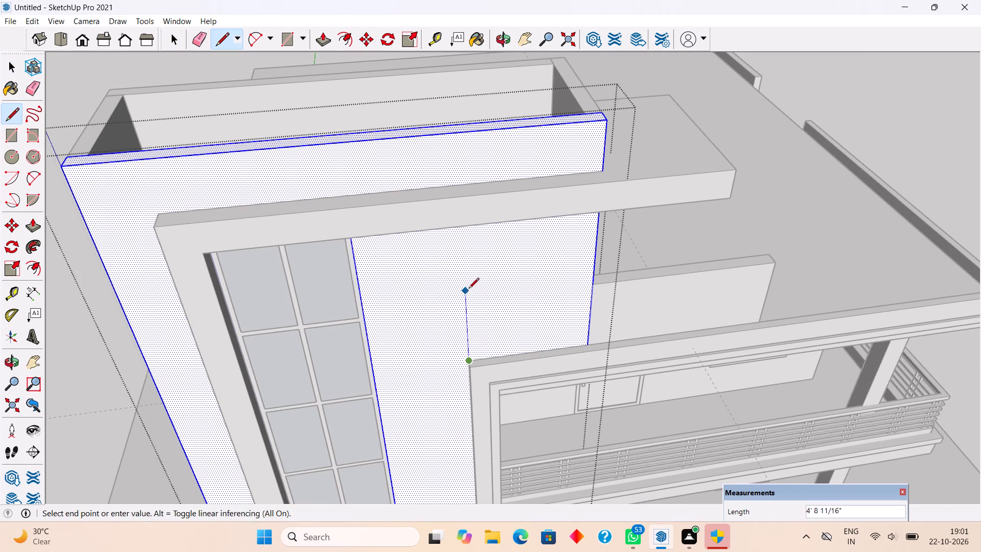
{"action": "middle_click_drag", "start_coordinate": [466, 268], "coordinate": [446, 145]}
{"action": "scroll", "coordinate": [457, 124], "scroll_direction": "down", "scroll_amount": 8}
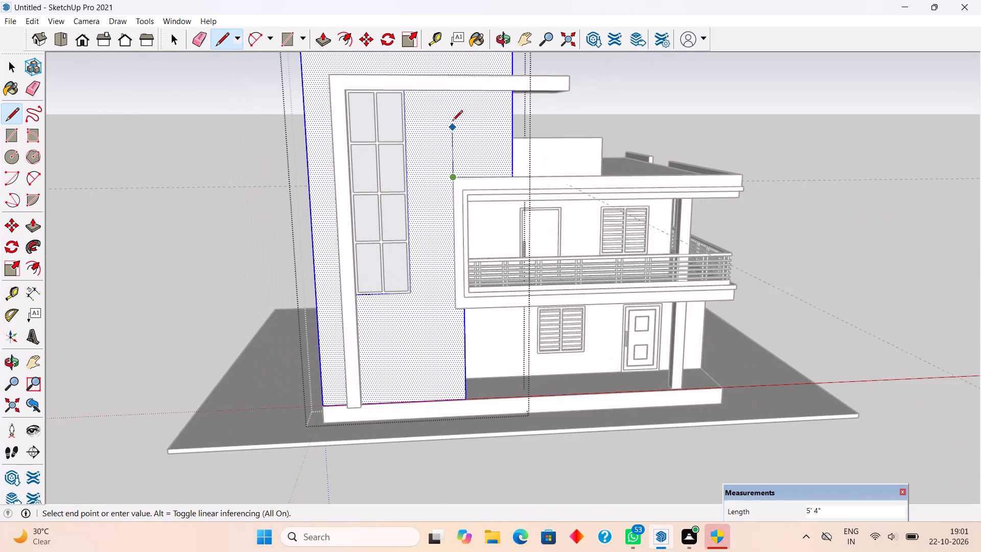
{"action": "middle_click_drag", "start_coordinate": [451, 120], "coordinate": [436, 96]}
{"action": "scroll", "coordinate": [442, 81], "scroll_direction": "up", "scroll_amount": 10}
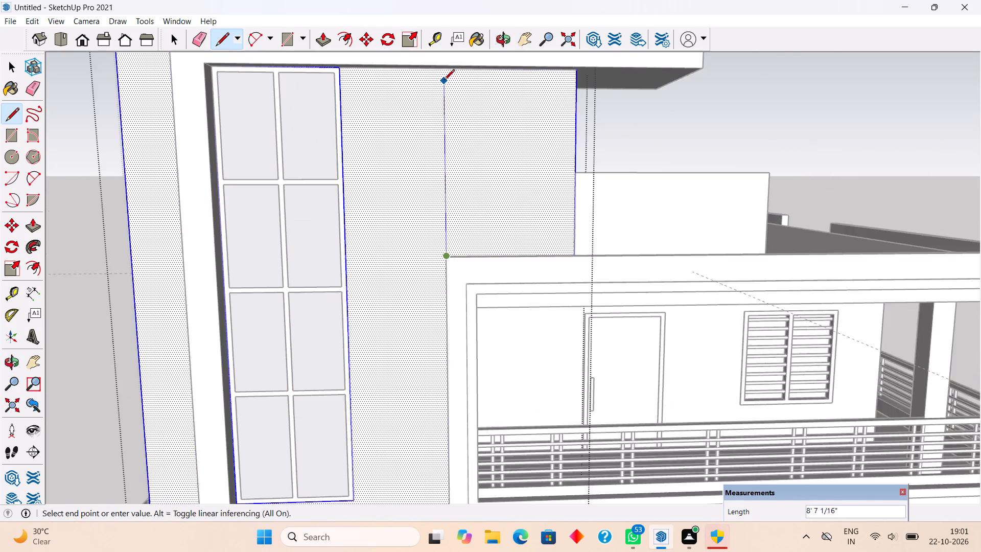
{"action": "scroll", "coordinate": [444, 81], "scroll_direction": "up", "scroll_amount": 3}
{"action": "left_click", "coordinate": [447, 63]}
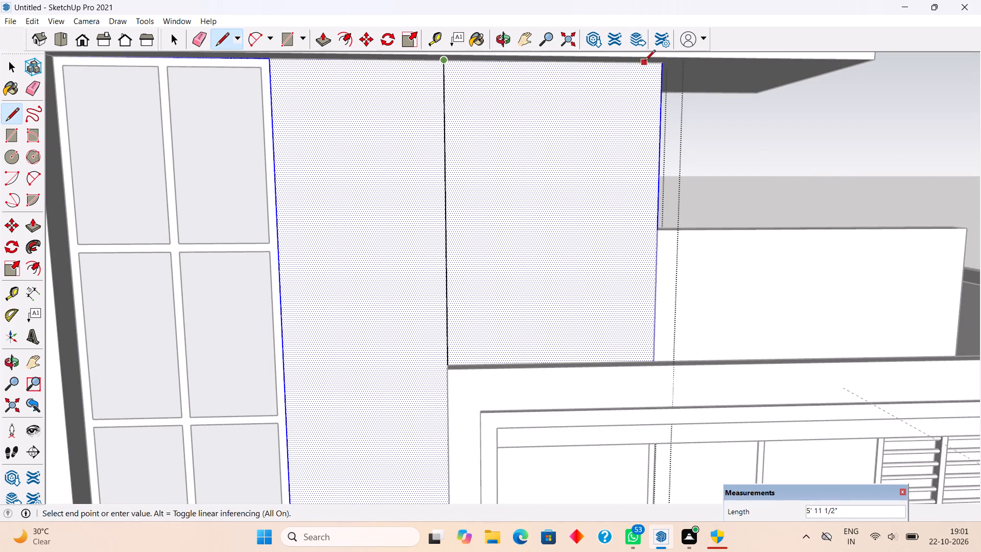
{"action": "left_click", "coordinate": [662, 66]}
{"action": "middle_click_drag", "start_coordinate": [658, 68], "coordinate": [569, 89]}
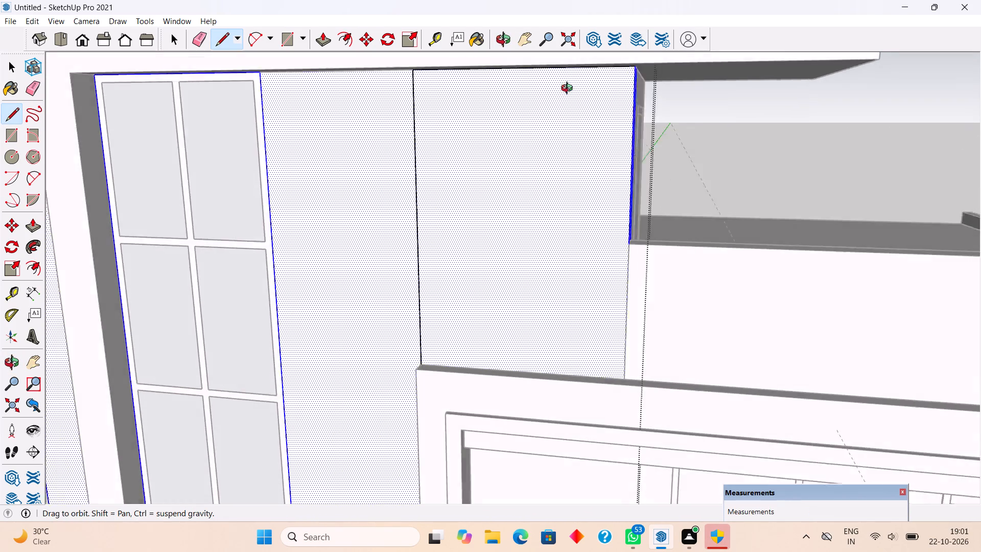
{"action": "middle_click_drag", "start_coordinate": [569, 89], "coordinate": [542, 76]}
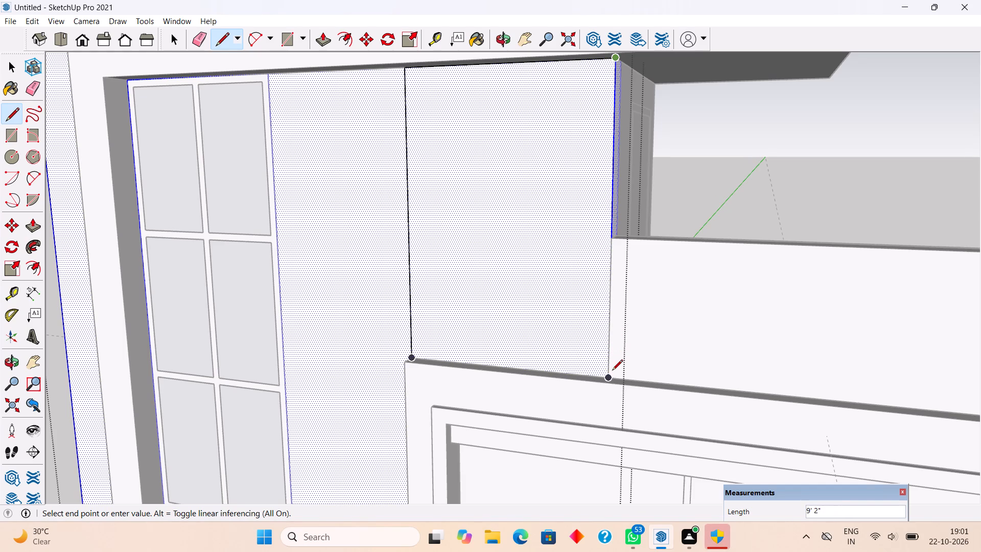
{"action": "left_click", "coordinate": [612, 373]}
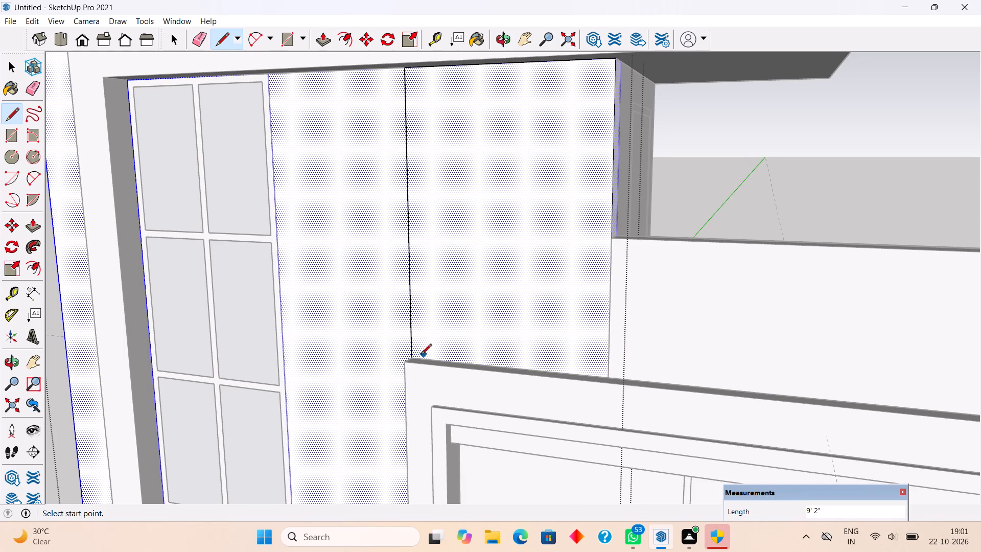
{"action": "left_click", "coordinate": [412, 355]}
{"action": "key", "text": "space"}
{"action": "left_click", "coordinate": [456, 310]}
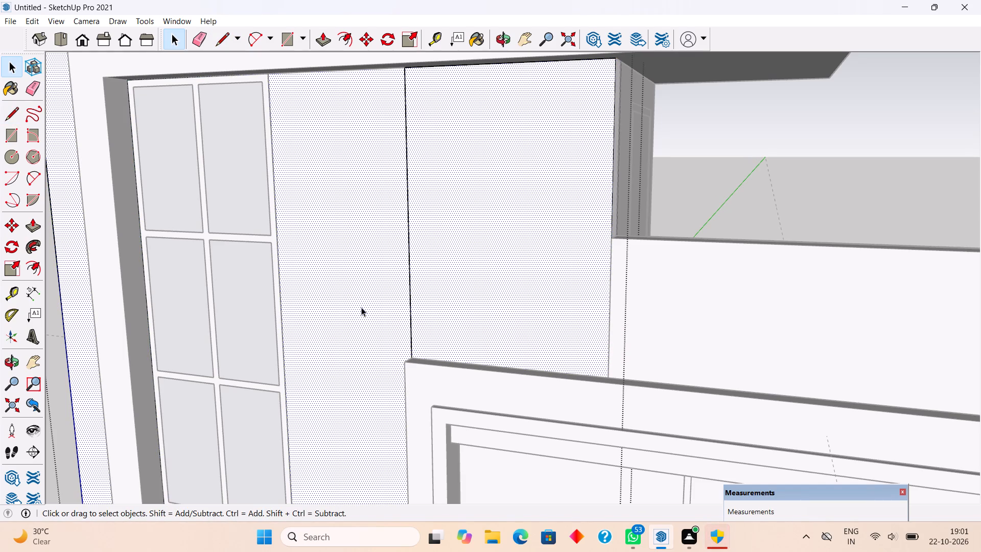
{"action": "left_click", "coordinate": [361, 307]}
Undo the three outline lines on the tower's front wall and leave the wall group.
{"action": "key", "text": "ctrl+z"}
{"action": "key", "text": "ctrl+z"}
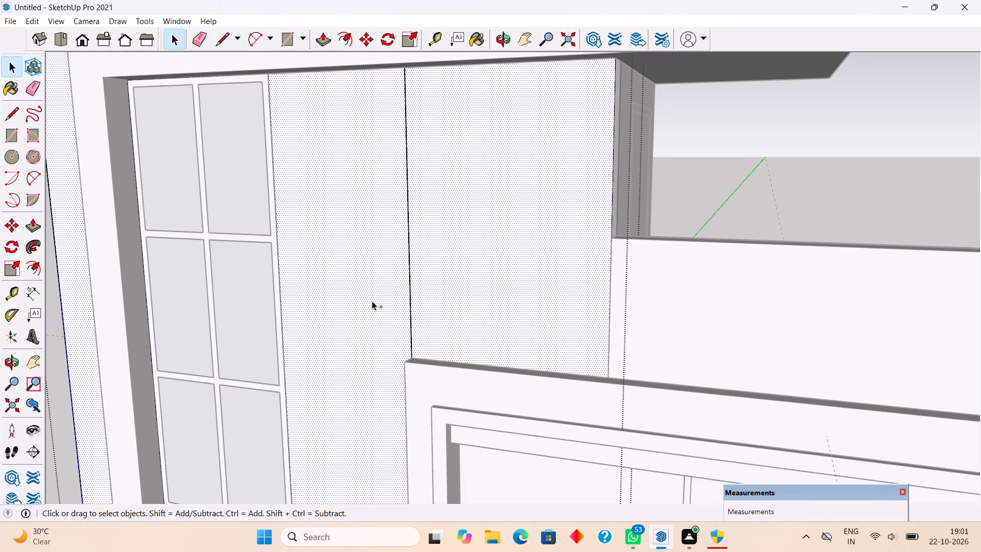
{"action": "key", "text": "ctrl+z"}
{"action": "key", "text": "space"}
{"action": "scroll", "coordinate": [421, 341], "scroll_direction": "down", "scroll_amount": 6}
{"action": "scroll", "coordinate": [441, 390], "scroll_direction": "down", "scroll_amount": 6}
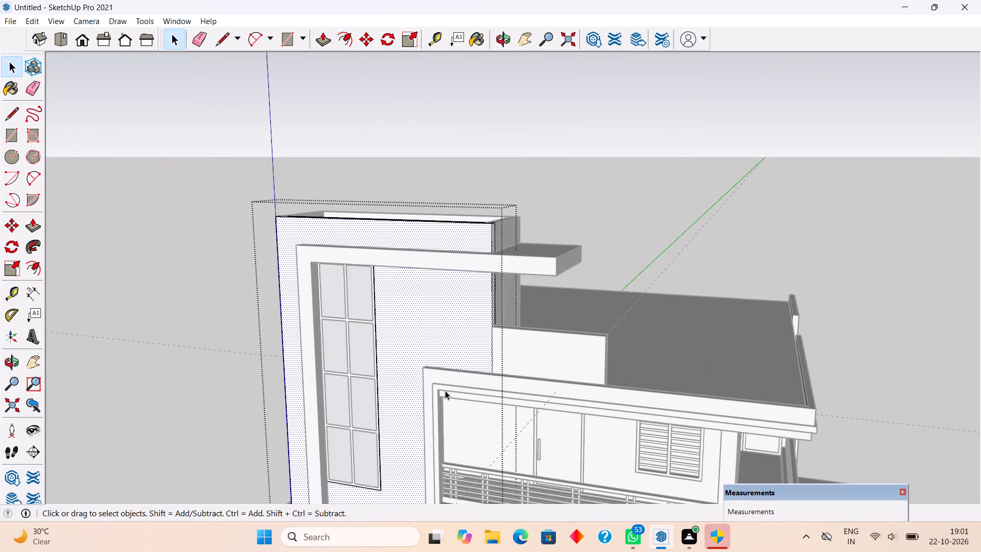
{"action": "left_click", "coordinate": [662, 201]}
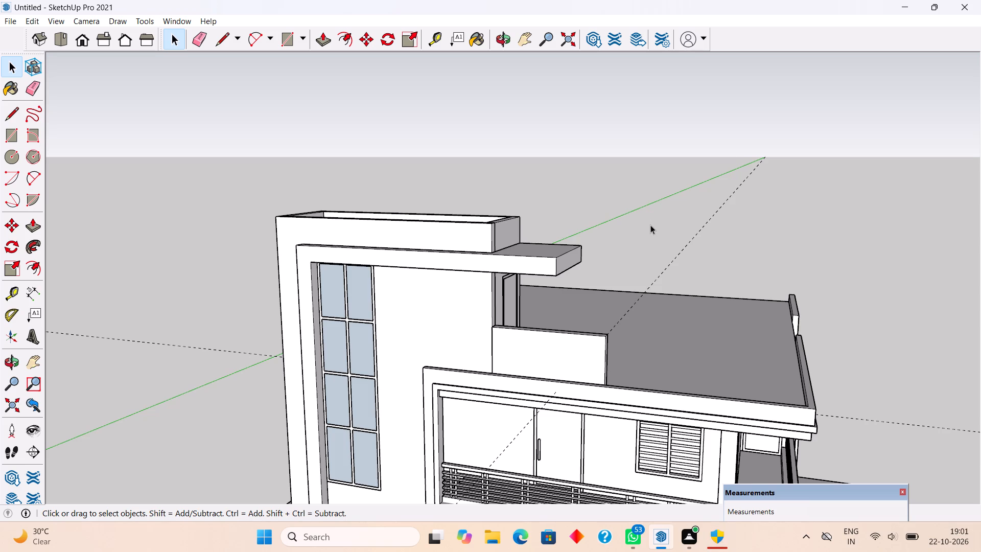
Draw a rectangle of about 1' 1" by 7" on the first-floor balcony frame's bottom ledge, in front of the railing.
{"action": "middle_click_drag", "start_coordinate": [650, 245], "coordinate": [648, 258]}
{"action": "scroll", "coordinate": [648, 258], "scroll_direction": "down", "scroll_amount": 5}
{"action": "middle_click_drag", "start_coordinate": [649, 292], "coordinate": [722, 219]}
{"action": "scroll", "coordinate": [702, 246], "scroll_direction": "down", "scroll_amount": 1}
{"action": "scroll", "coordinate": [693, 300], "scroll_direction": "up", "scroll_amount": 5}
{"action": "scroll", "coordinate": [622, 388], "scroll_direction": "up", "scroll_amount": 4}
{"action": "scroll", "coordinate": [598, 458], "scroll_direction": "up", "scroll_amount": 3}
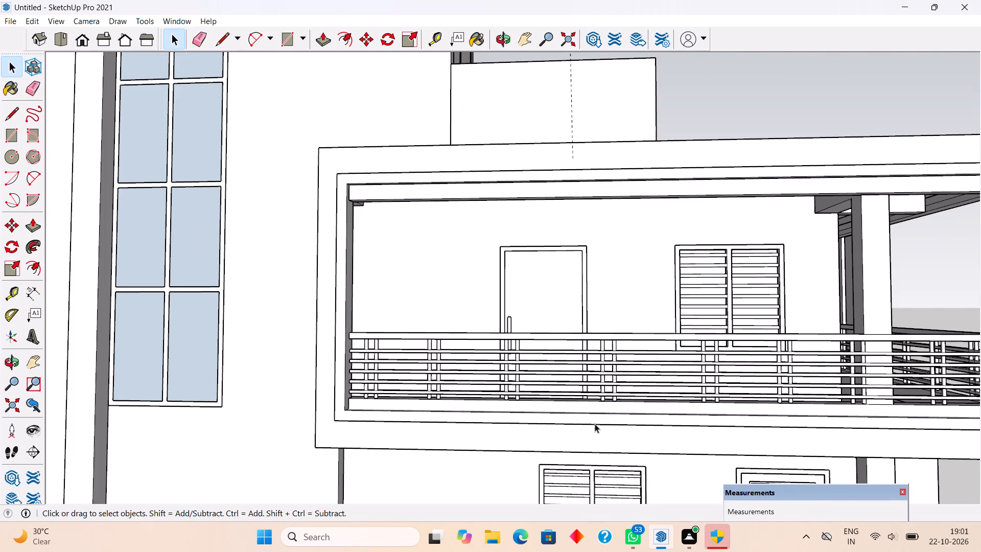
{"action": "middle_click_drag", "start_coordinate": [596, 424], "coordinate": [577, 514]}
{"action": "scroll", "coordinate": [552, 469], "scroll_direction": "up", "scroll_amount": 7}
{"action": "scroll", "coordinate": [495, 467], "scroll_direction": "up", "scroll_amount": 1}
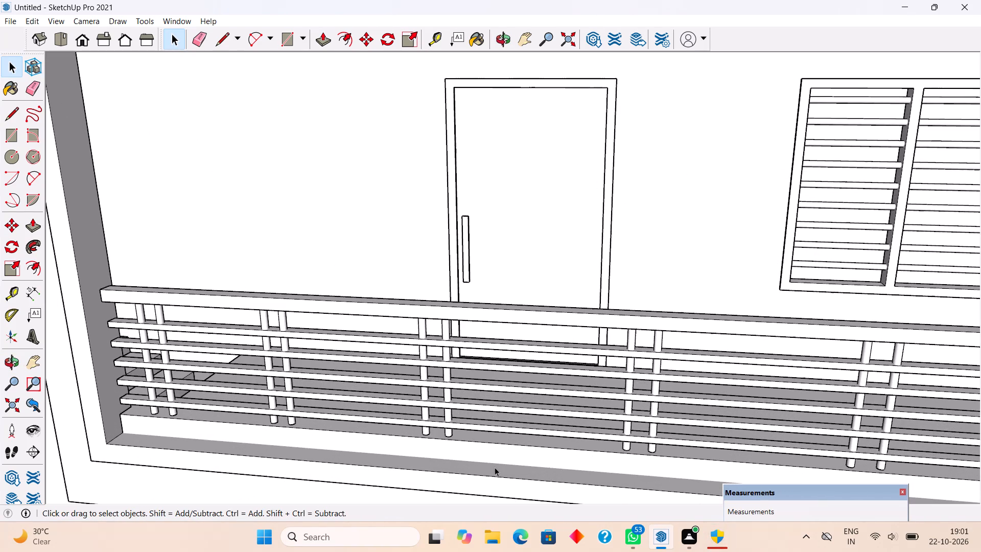
{"action": "key", "text": "r"}
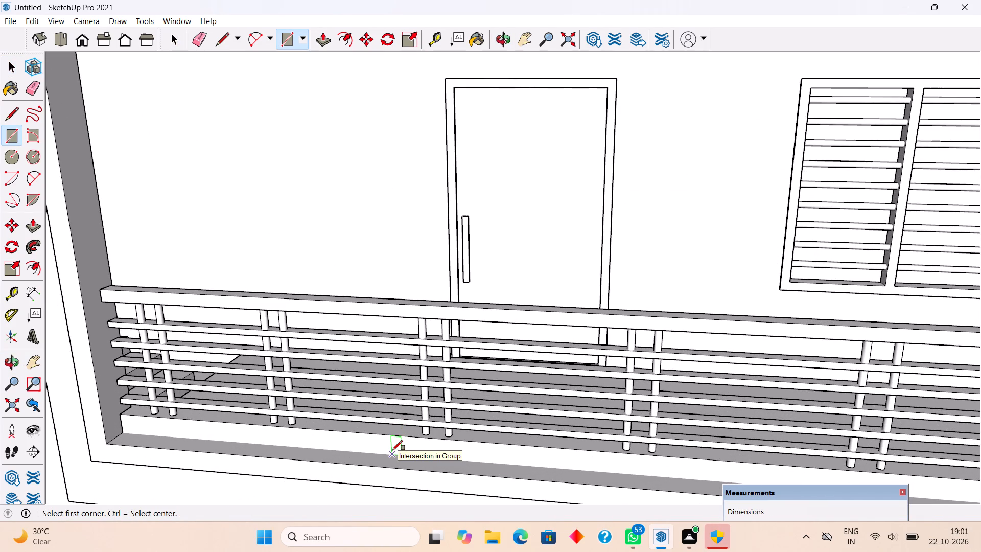
{"action": "left_click", "coordinate": [392, 450]}
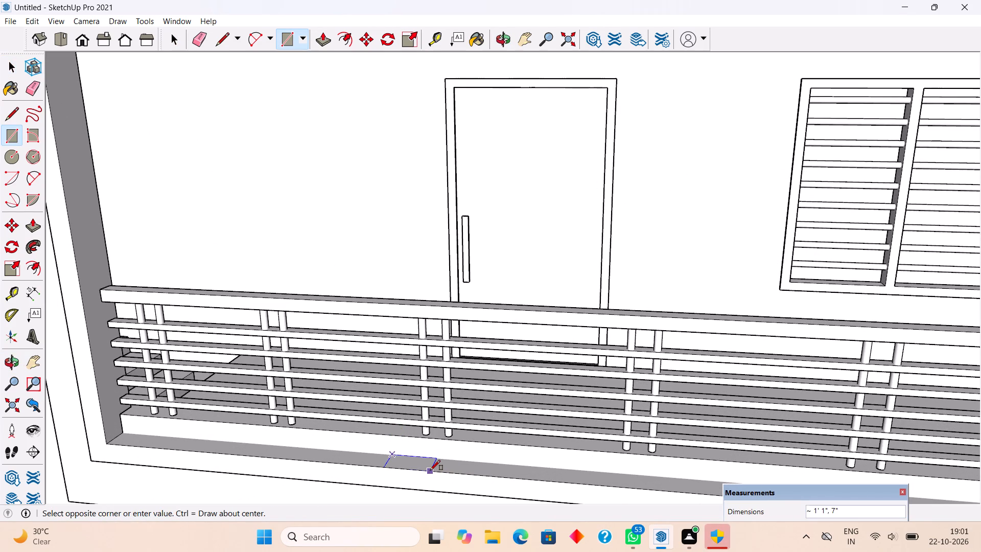
{"action": "left_click", "coordinate": [430, 470]}
Extrude the ledge rectangle 17' upward into a vertical post level with the top of the parapet wall.
{"action": "key", "text": "p"}
{"action": "left_click", "coordinate": [423, 467]}
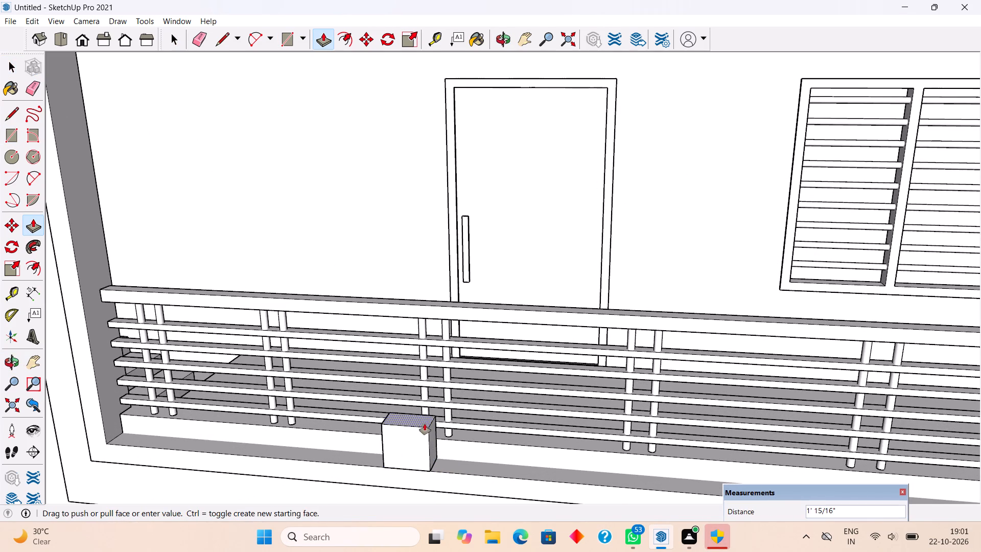
{"action": "scroll", "coordinate": [425, 424], "scroll_direction": "down", "scroll_amount": 14}
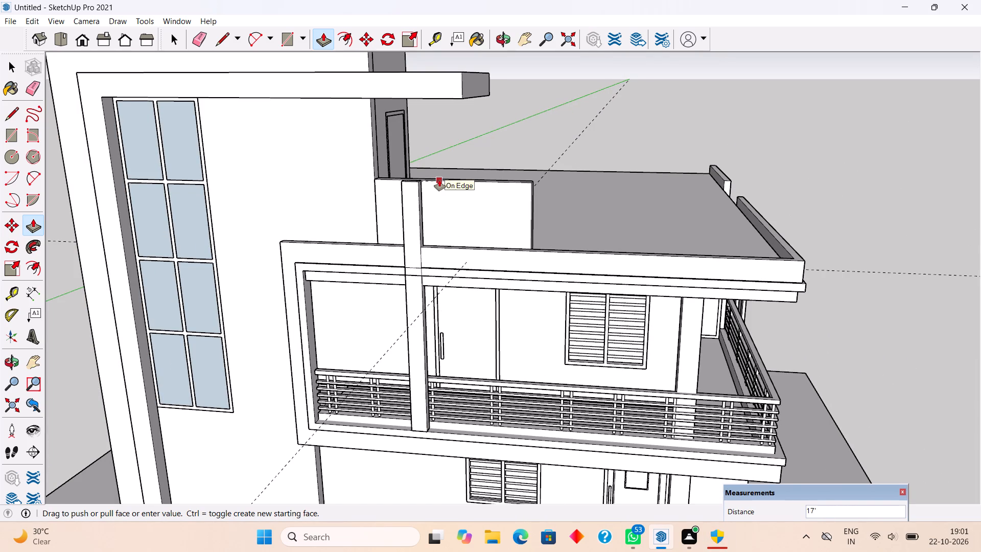
{"action": "left_click", "coordinate": [439, 180]}
Make the whole parapet wall beside the tower, with all its faces and edges, into a group.
{"action": "middle_click_drag", "start_coordinate": [446, 183], "coordinate": [378, 304]}
{"action": "scroll", "coordinate": [346, 294], "scroll_direction": "up", "scroll_amount": 2}
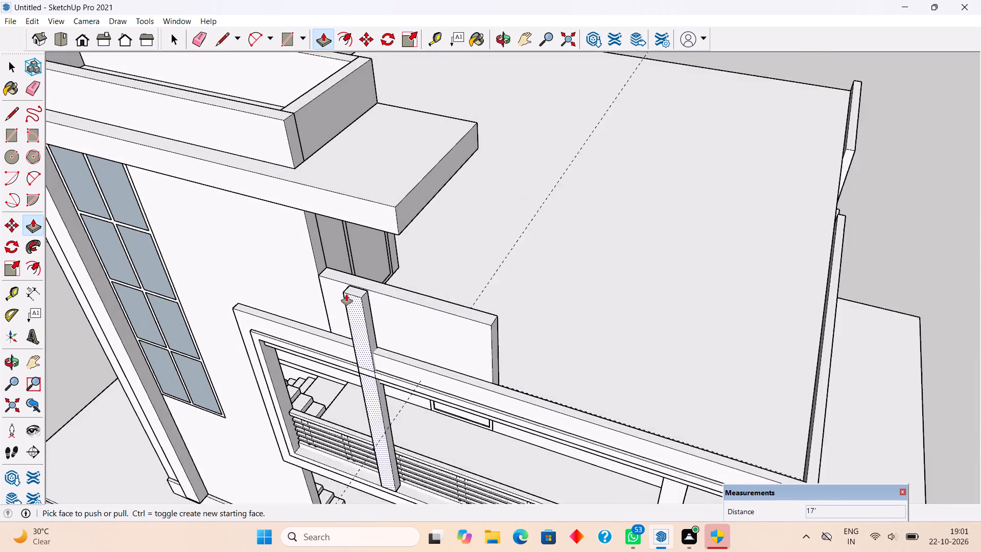
{"action": "scroll", "coordinate": [346, 294], "scroll_direction": "up", "scroll_amount": 5}
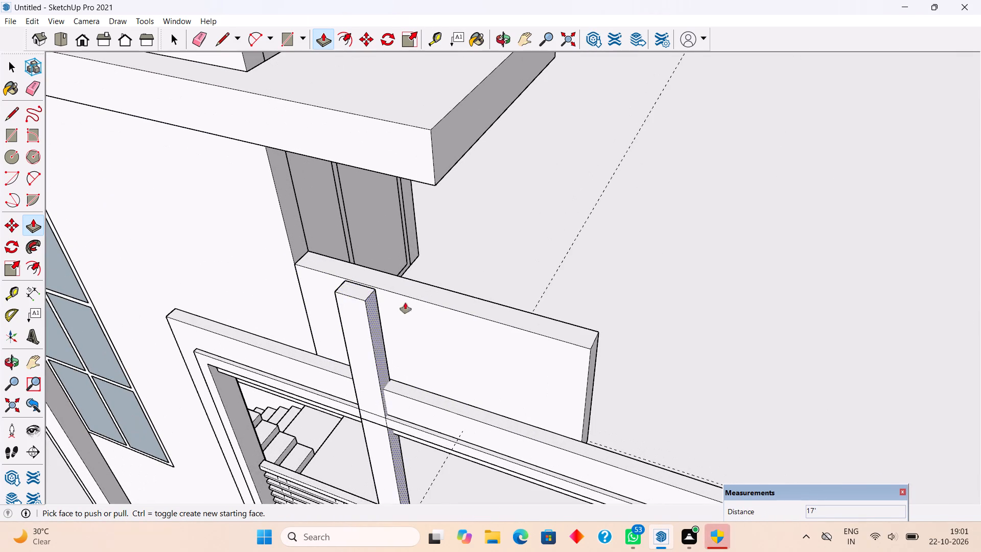
{"action": "middle_click_drag", "start_coordinate": [447, 331], "coordinate": [289, 347]}
{"action": "key", "text": "space"}
{"action": "triple_click", "coordinate": [352, 321]}
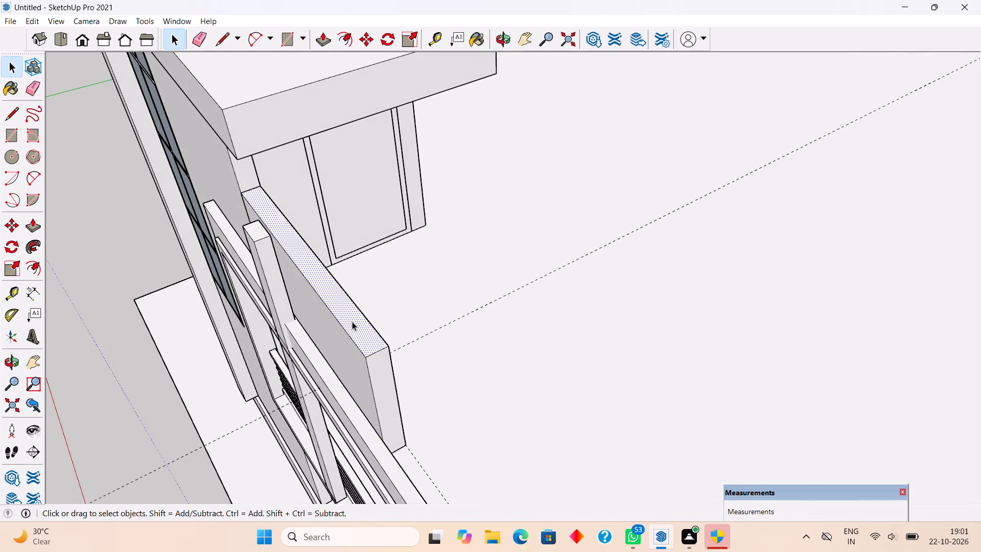
{"action": "right_click", "coordinate": [352, 321]}
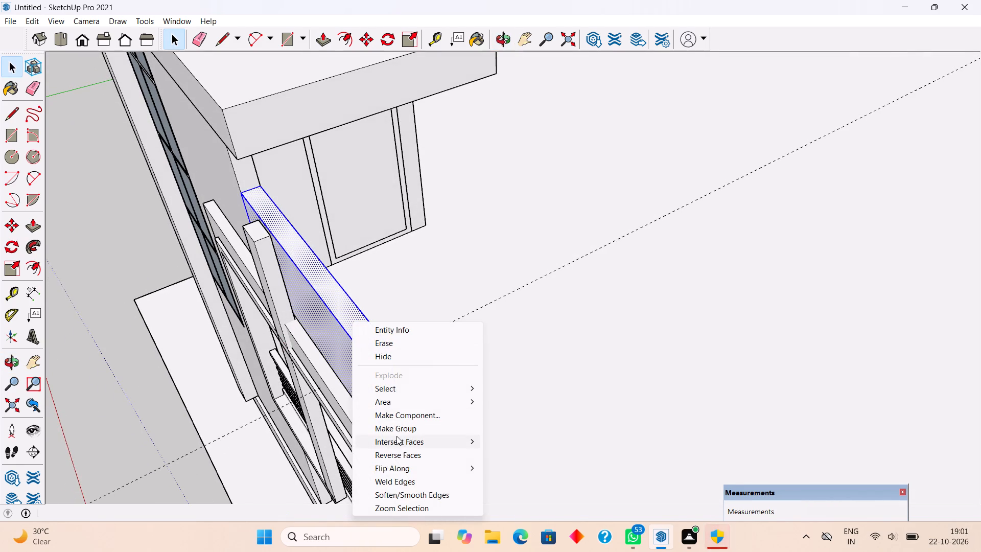
{"action": "left_click", "coordinate": [397, 429]}
{"action": "scroll", "coordinate": [258, 247], "scroll_direction": "up", "scroll_amount": 8}
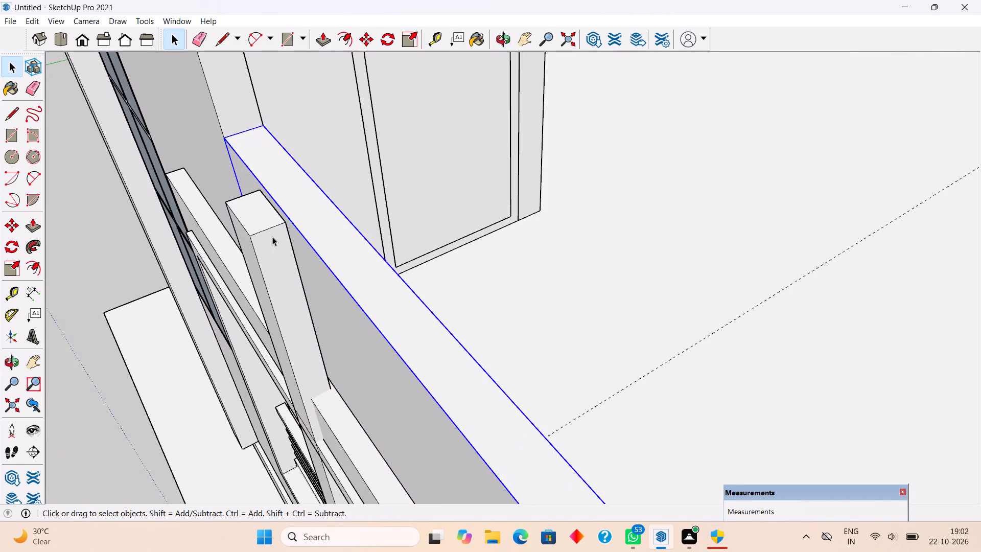
Raise the top face of the vertical ledge post by 4" above the parapet wall.
{"action": "scroll", "coordinate": [273, 235], "scroll_direction": "up", "scroll_amount": 4}
{"action": "left_click", "coordinate": [261, 199]}
{"action": "key", "text": "p"}
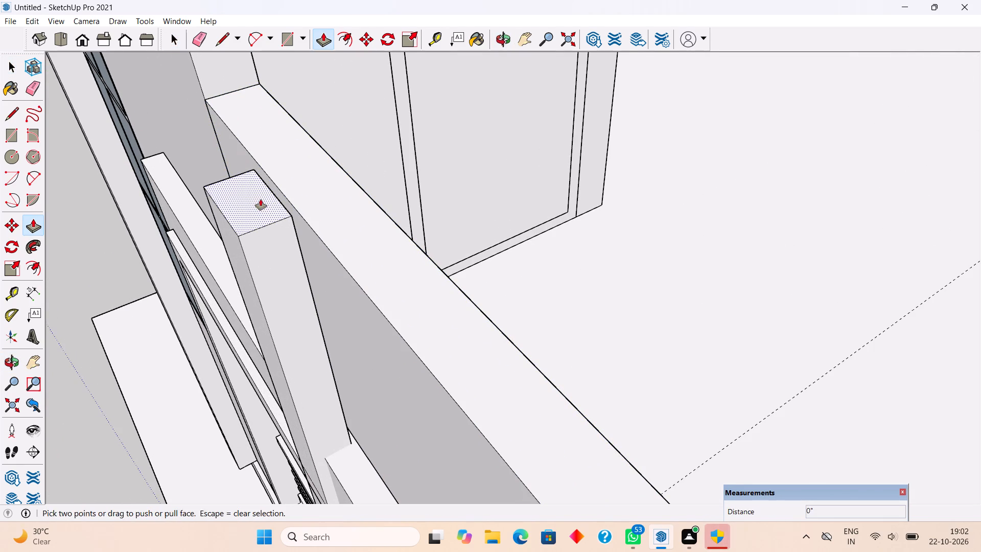
{"action": "left_click", "coordinate": [261, 199]}
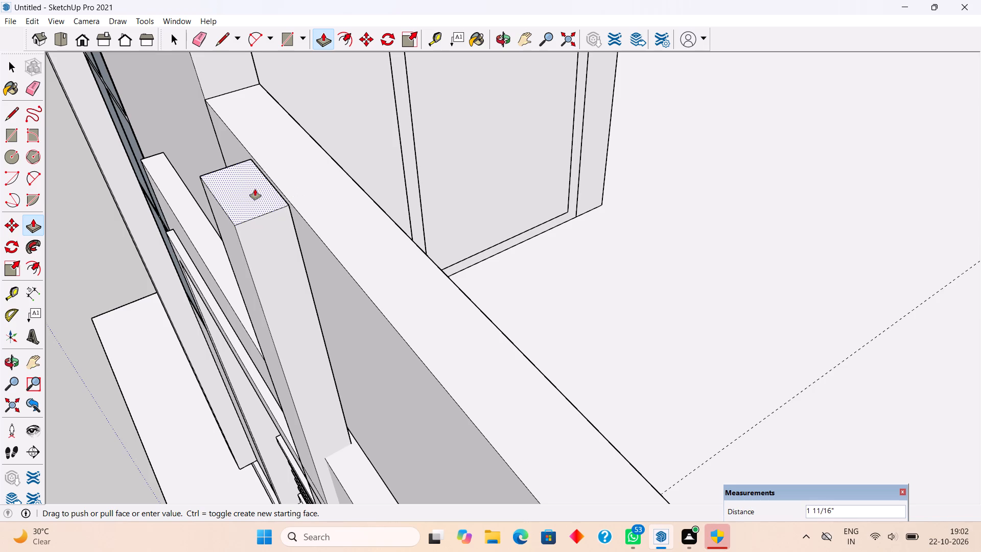
{"action": "type", "text": "4\""}
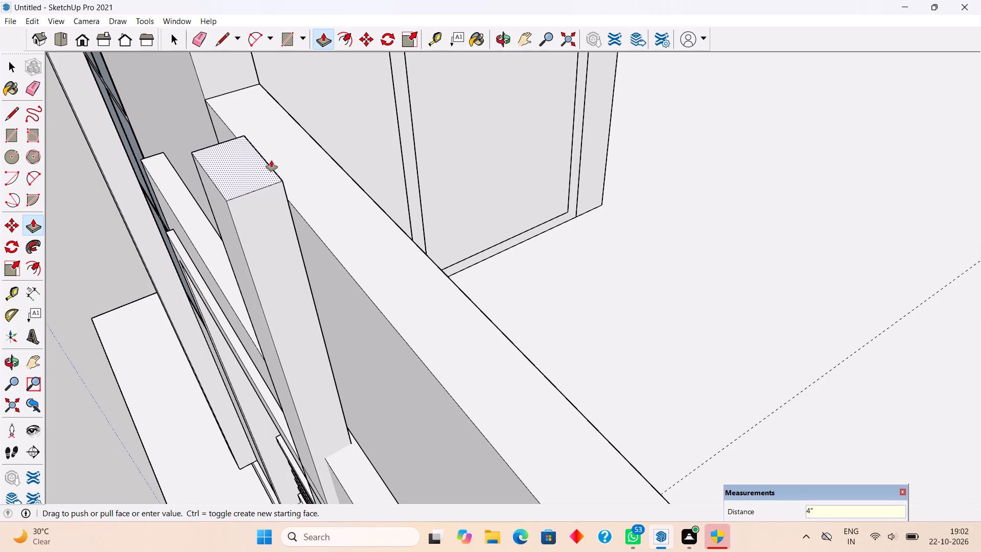
{"action": "key", "text": "Return"}
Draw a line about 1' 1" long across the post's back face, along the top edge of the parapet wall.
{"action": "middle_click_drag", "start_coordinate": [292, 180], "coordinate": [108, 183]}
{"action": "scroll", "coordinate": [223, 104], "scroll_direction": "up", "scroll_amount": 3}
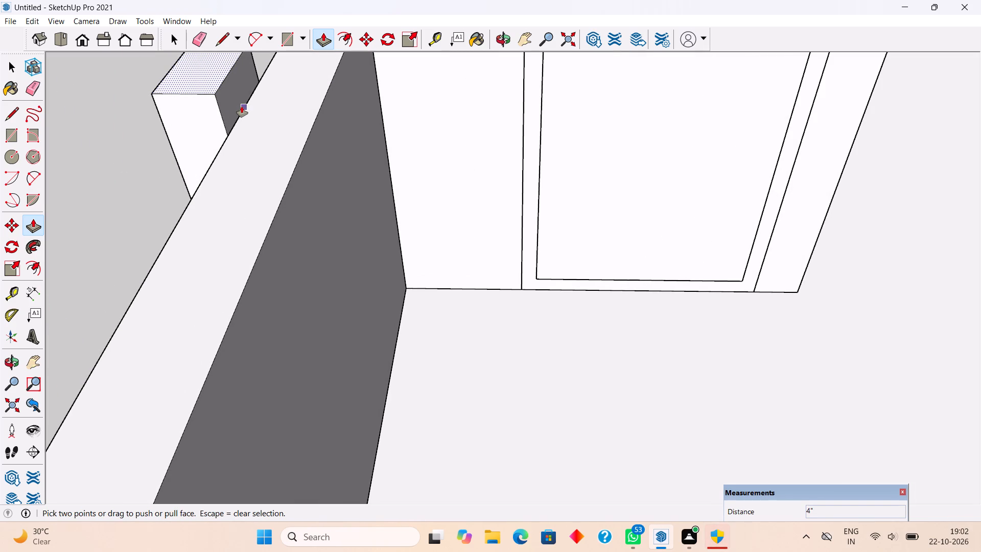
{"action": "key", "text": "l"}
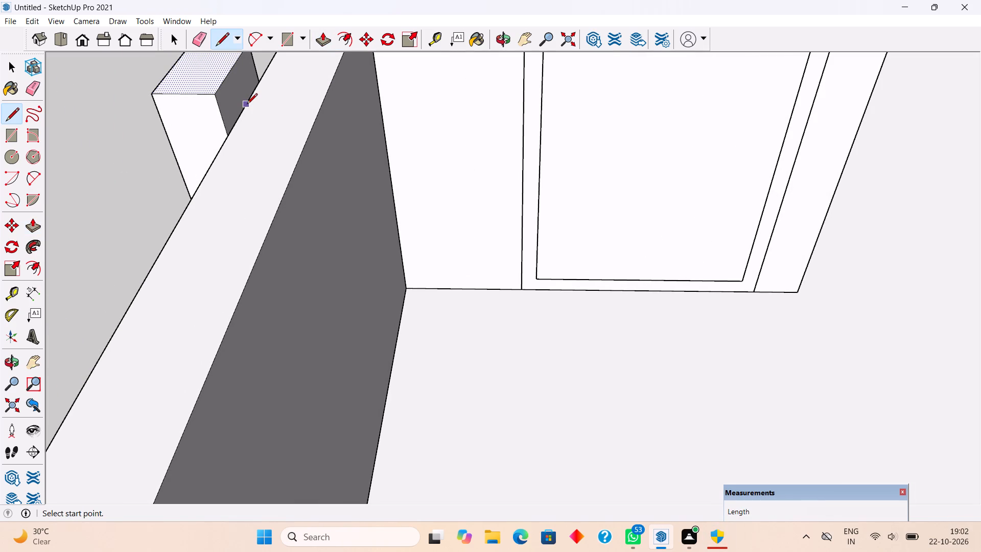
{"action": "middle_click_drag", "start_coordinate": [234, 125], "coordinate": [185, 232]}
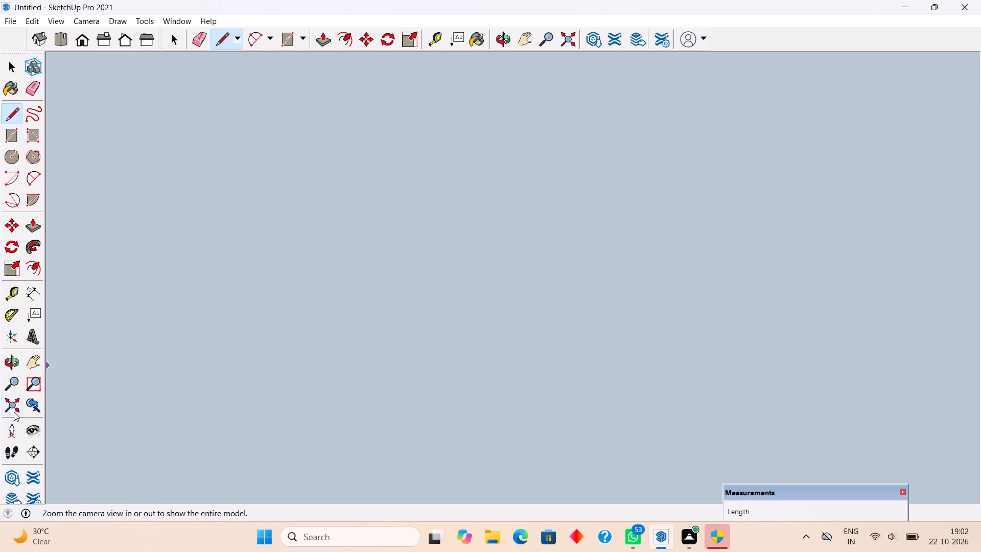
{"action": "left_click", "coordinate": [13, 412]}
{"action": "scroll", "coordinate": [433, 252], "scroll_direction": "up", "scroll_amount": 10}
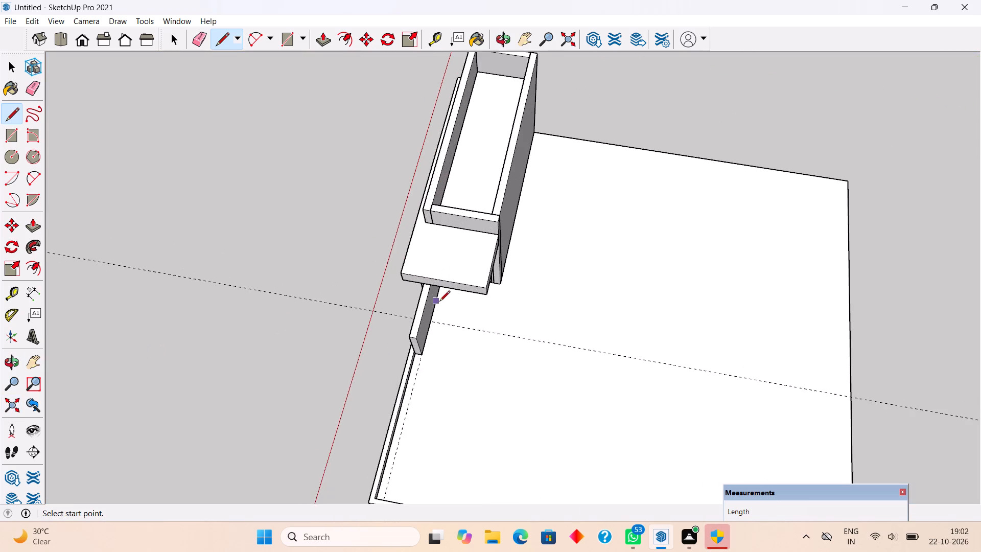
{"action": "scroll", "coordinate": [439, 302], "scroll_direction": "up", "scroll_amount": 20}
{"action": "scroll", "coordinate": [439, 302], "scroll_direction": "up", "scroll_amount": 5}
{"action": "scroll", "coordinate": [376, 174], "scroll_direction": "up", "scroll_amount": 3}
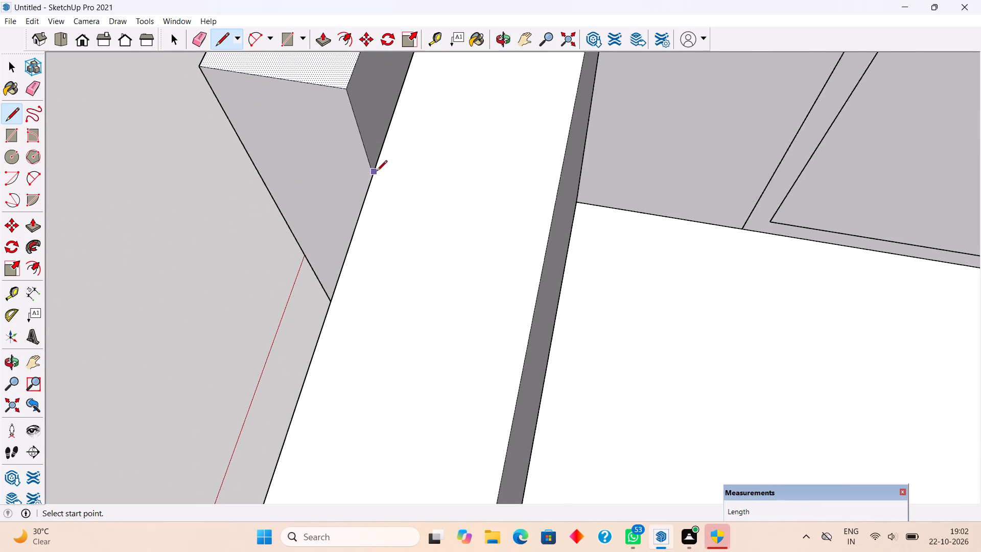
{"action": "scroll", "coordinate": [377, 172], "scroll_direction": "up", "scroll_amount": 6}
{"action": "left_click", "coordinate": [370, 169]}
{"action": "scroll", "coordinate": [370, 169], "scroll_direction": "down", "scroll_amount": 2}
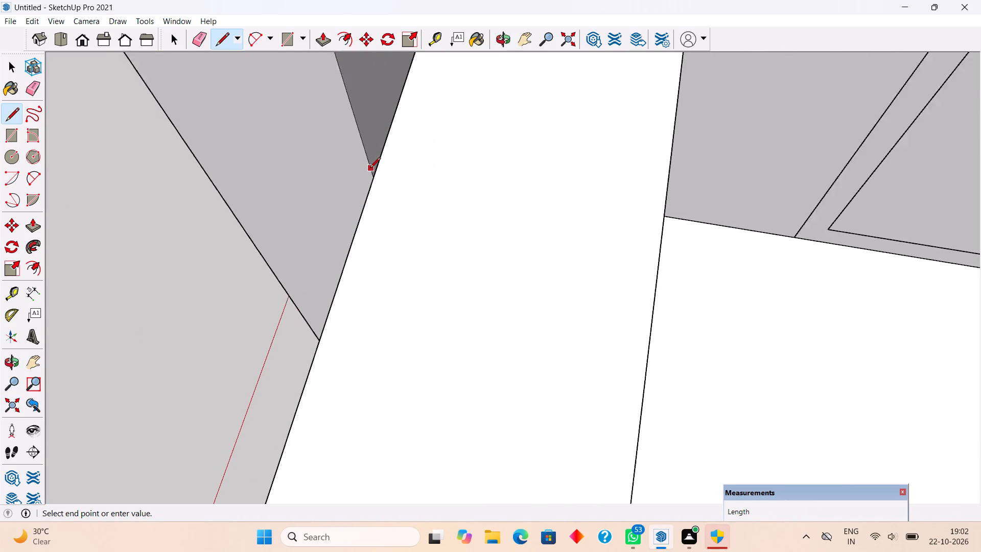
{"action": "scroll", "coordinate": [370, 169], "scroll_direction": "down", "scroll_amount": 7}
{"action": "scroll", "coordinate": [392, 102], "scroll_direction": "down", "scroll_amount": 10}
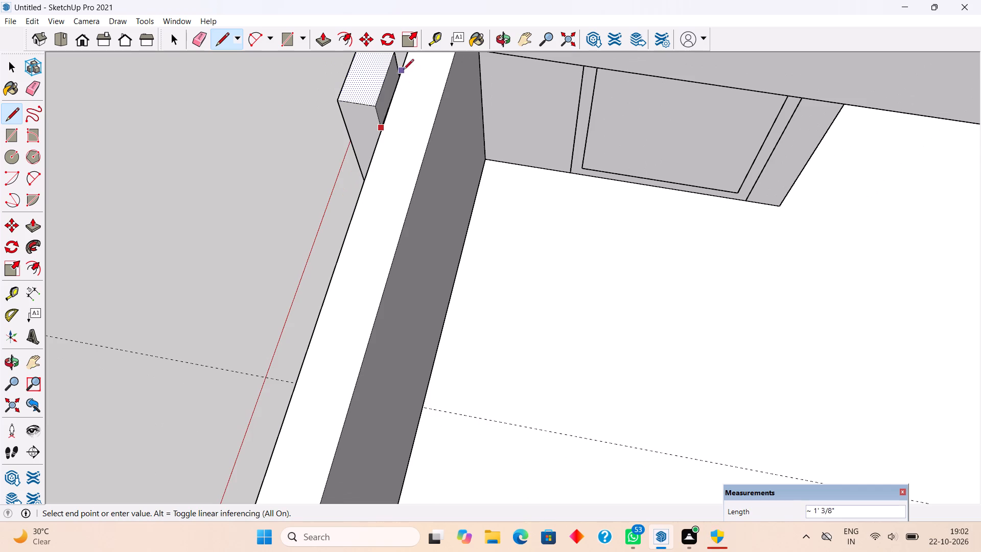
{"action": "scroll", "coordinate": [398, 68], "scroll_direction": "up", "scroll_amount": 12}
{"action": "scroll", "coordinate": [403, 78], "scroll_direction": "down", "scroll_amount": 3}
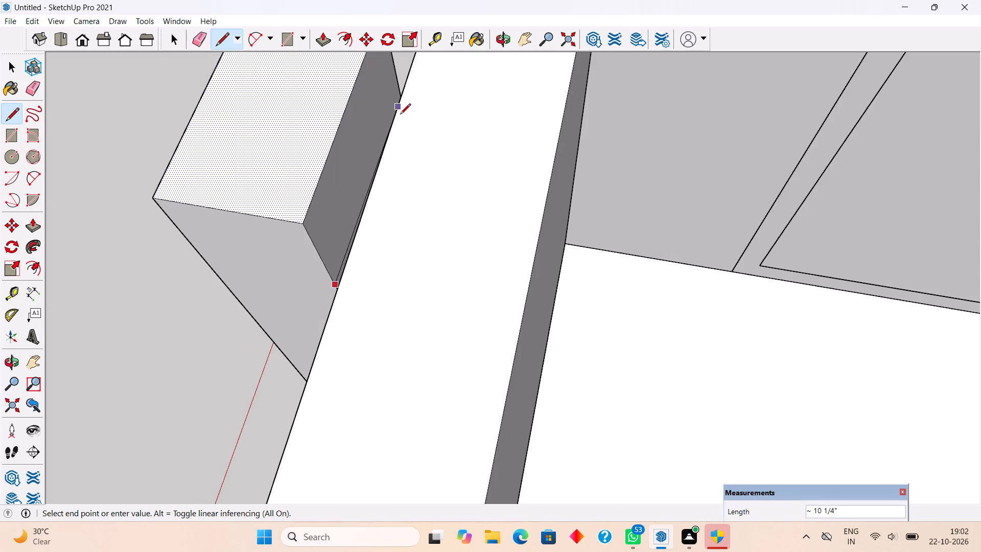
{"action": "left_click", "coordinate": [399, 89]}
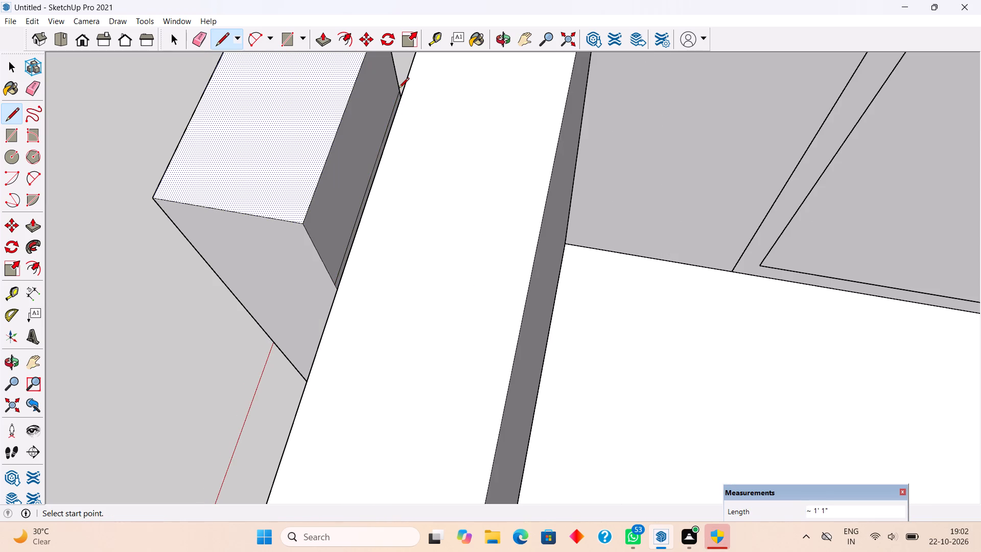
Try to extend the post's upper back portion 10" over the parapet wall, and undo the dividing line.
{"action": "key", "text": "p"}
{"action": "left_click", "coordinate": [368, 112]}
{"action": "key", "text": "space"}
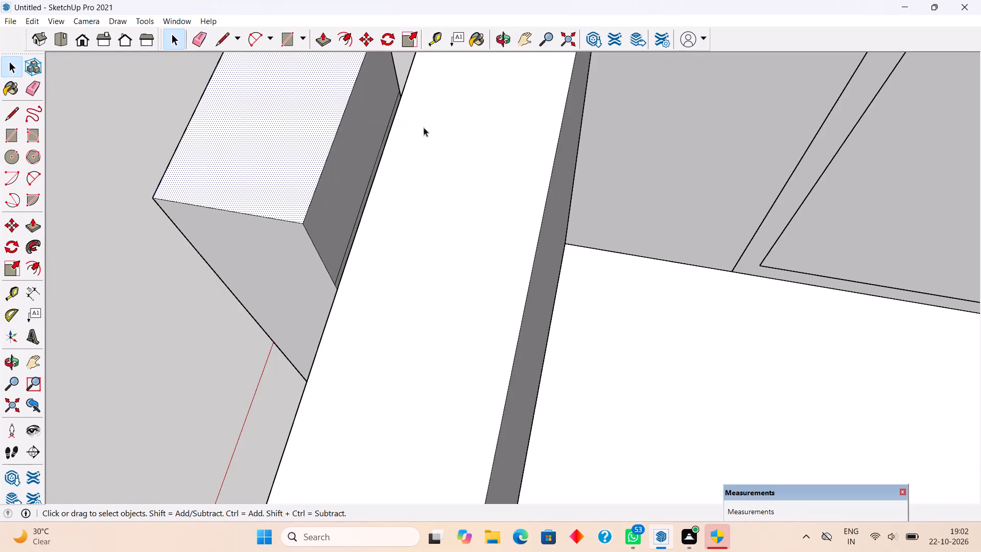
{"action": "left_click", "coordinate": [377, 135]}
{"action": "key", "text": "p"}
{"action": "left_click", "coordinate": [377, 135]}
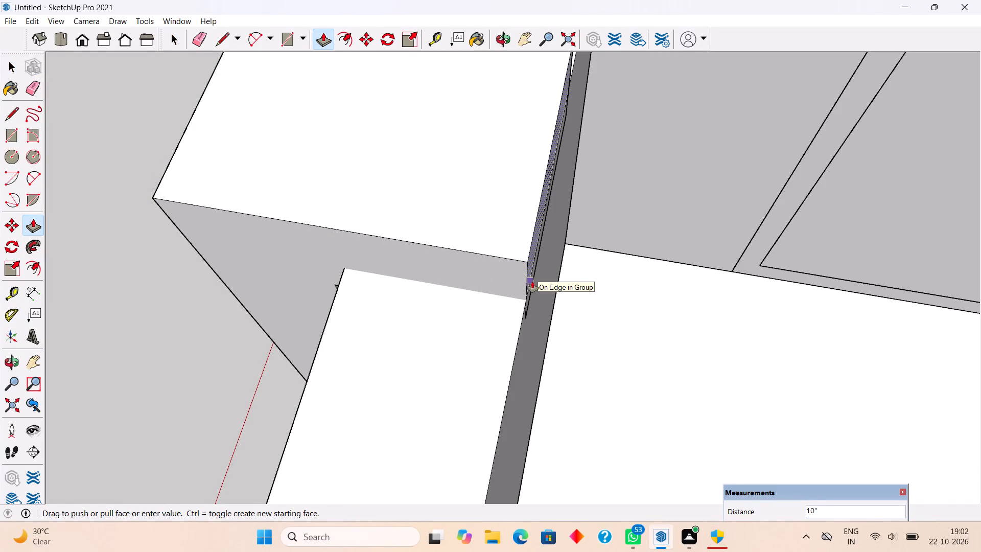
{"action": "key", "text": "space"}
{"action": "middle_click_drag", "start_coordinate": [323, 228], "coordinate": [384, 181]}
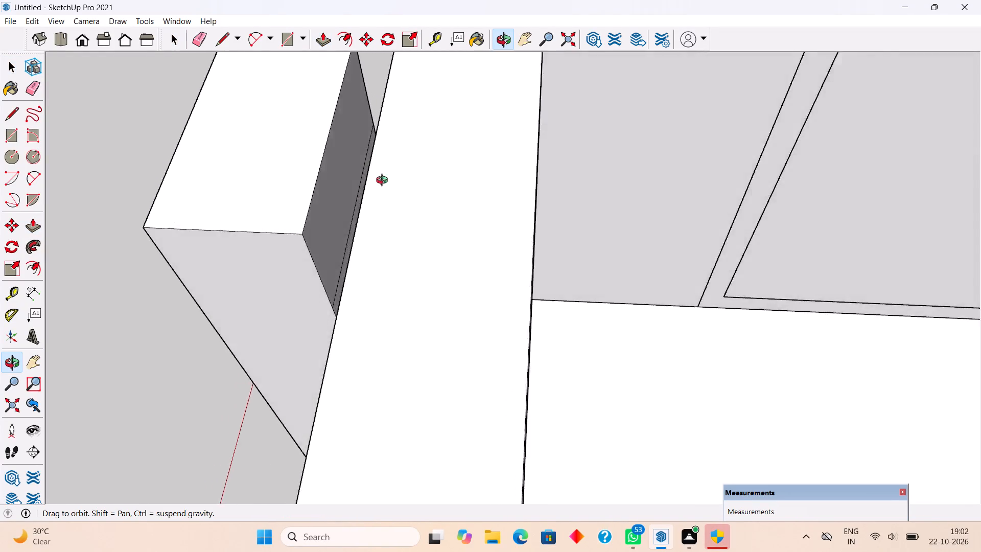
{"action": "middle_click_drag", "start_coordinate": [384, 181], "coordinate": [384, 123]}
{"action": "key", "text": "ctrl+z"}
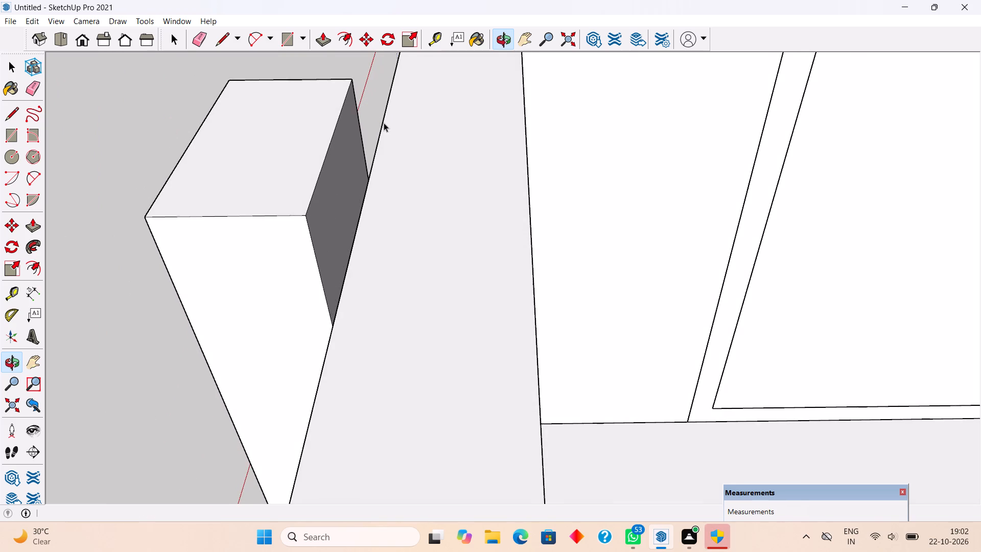
Push the post's back face about 5 3/8" toward the house so the post overlaps the parapet wall.
{"action": "middle_click_drag", "start_coordinate": [384, 123], "coordinate": [383, 121]}
{"action": "scroll", "coordinate": [328, 235], "scroll_direction": "down", "scroll_amount": 5}
{"action": "middle_click_drag", "start_coordinate": [322, 288], "coordinate": [417, 77]}
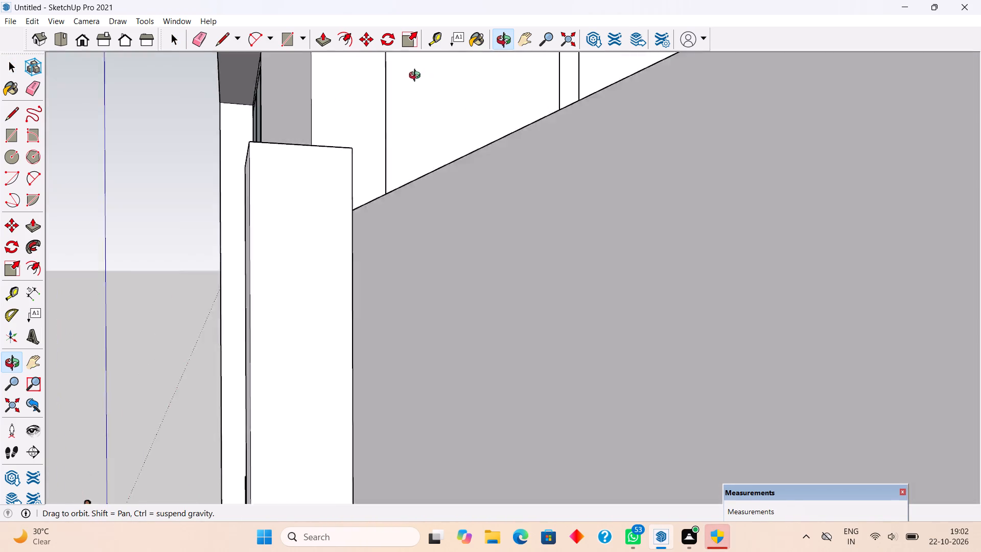
{"action": "middle_click_drag", "start_coordinate": [417, 77], "coordinate": [411, 145]}
{"action": "scroll", "coordinate": [411, 145], "scroll_direction": "down", "scroll_amount": 15}
{"action": "scroll", "coordinate": [431, 289], "scroll_direction": "down", "scroll_amount": 3}
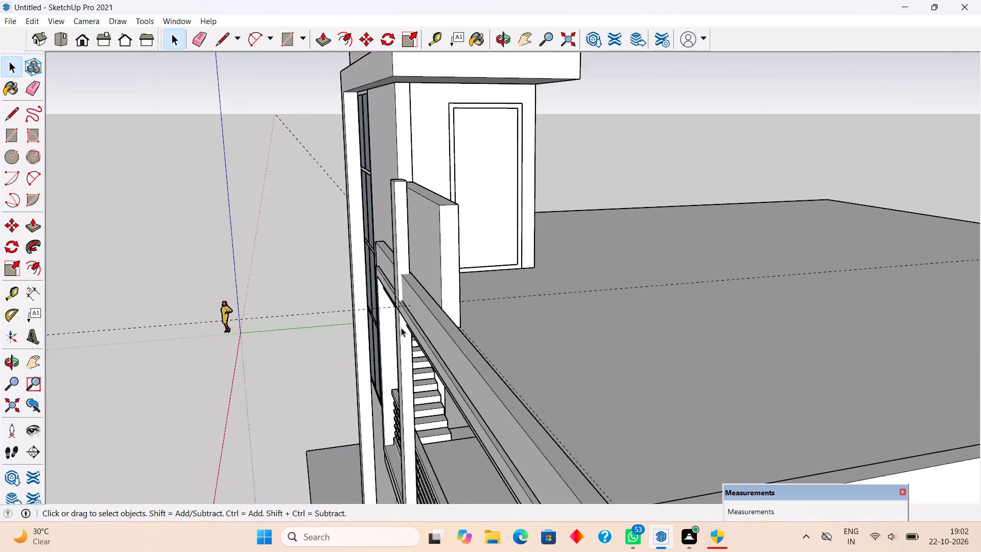
{"action": "middle_click_drag", "start_coordinate": [400, 340], "coordinate": [487, 251]}
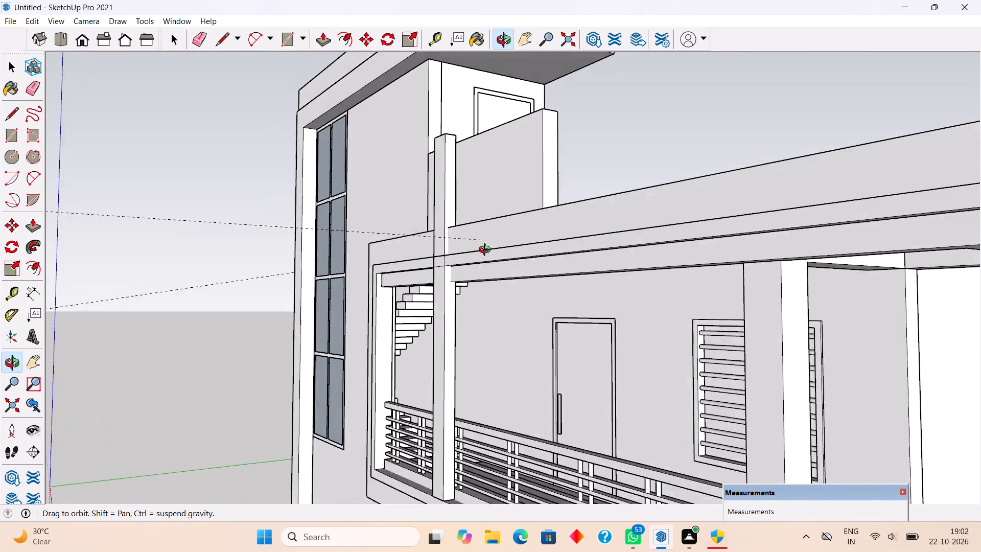
{"action": "middle_click_drag", "start_coordinate": [487, 251], "coordinate": [553, 257]}
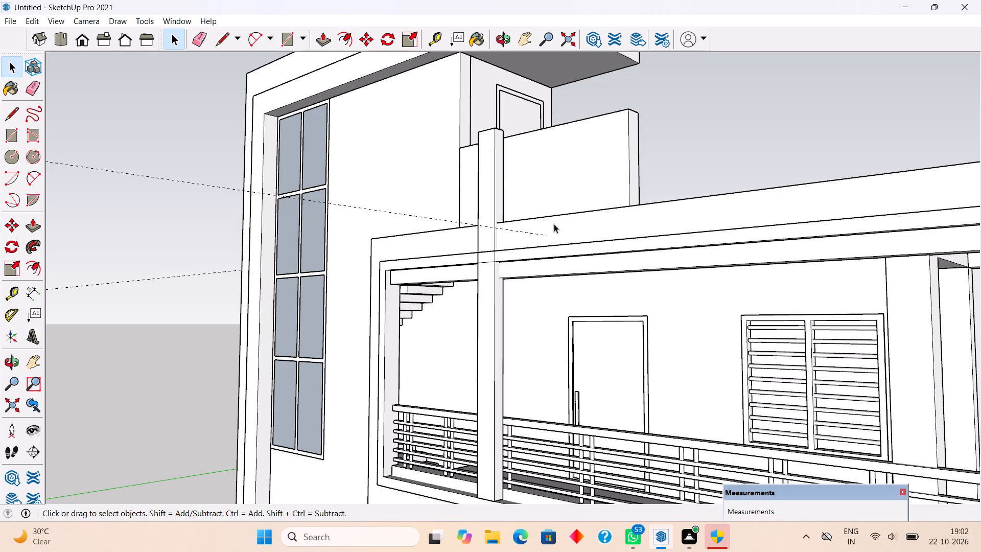
{"action": "middle_click_drag", "start_coordinate": [496, 348], "coordinate": [213, 381]}
{"action": "scroll", "coordinate": [412, 413], "scroll_direction": "up", "scroll_amount": 3}
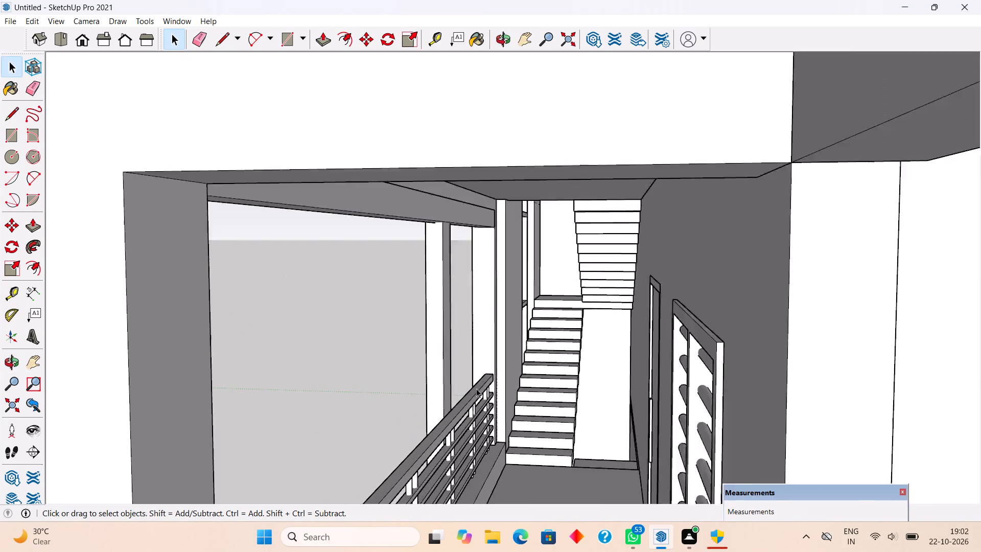
{"action": "scroll", "coordinate": [476, 388], "scroll_direction": "up", "scroll_amount": 3}
{"action": "scroll", "coordinate": [424, 368], "scroll_direction": "up", "scroll_amount": 4}
{"action": "left_click", "coordinate": [437, 368]}
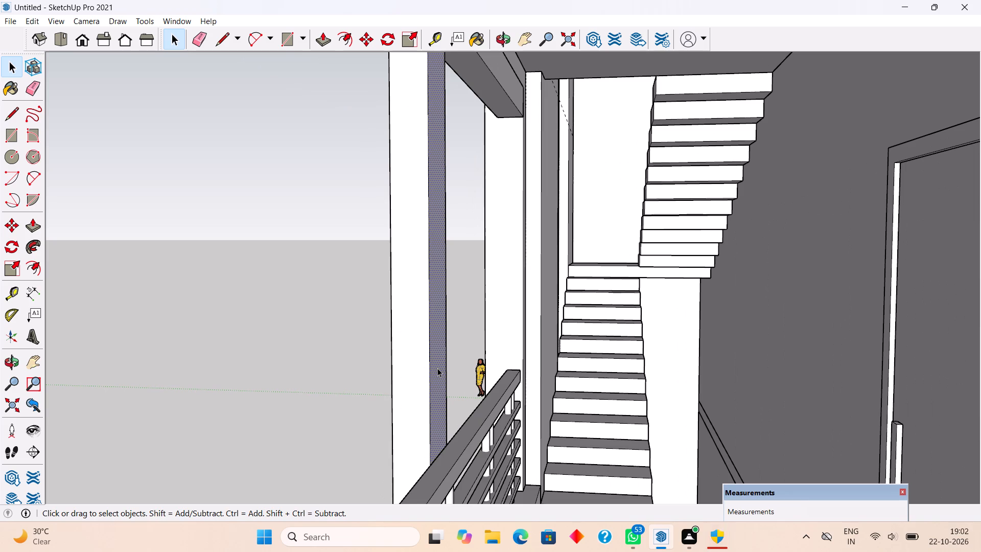
{"action": "key", "text": "p"}
{"action": "left_click", "coordinate": [437, 368]}
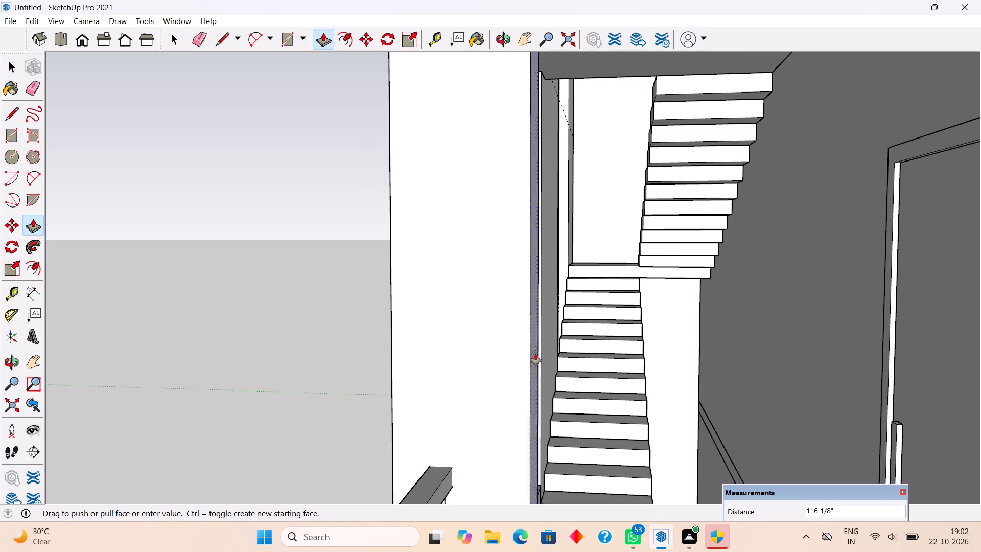
{"action": "middle_click_drag", "start_coordinate": [526, 348], "coordinate": [455, 357]}
{"action": "middle_click_drag", "start_coordinate": [550, 286], "coordinate": [296, 344]}
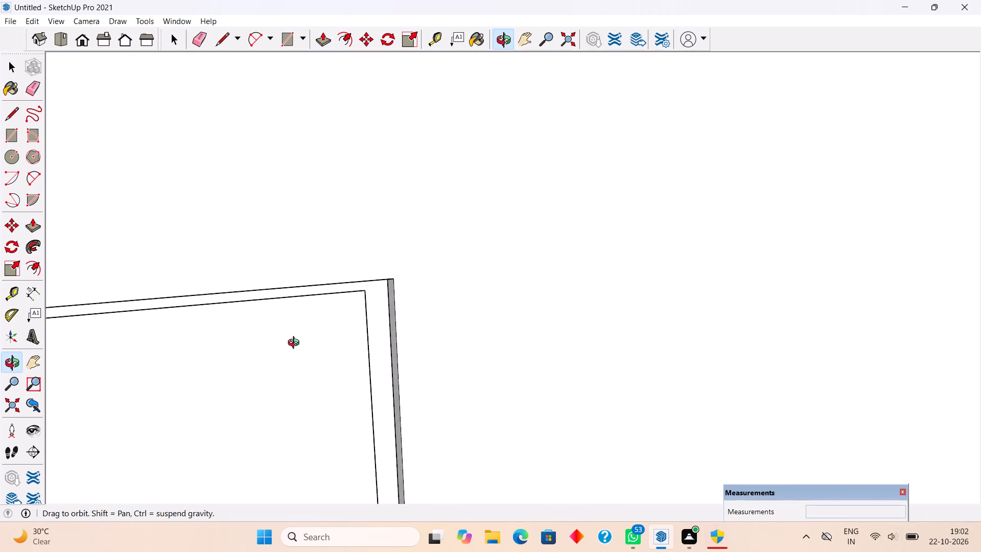
{"action": "middle_click_drag", "start_coordinate": [296, 344], "coordinate": [579, 302]}
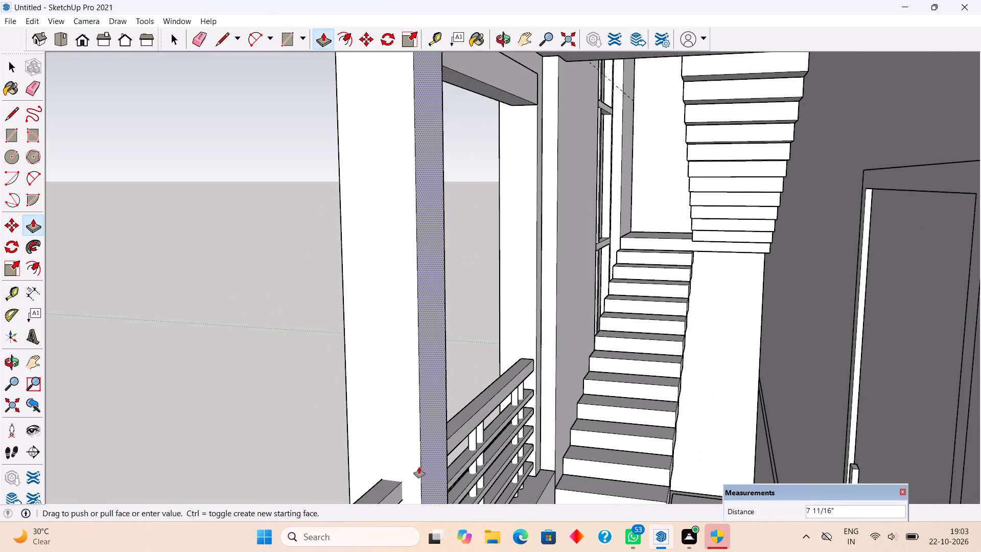
{"action": "left_click", "coordinate": [405, 477]}
Push the post's side face, on the side away from the stairwell tower, inward 4" to narrow the post.
{"action": "scroll", "coordinate": [490, 332], "scroll_direction": "down", "scroll_amount": 6}
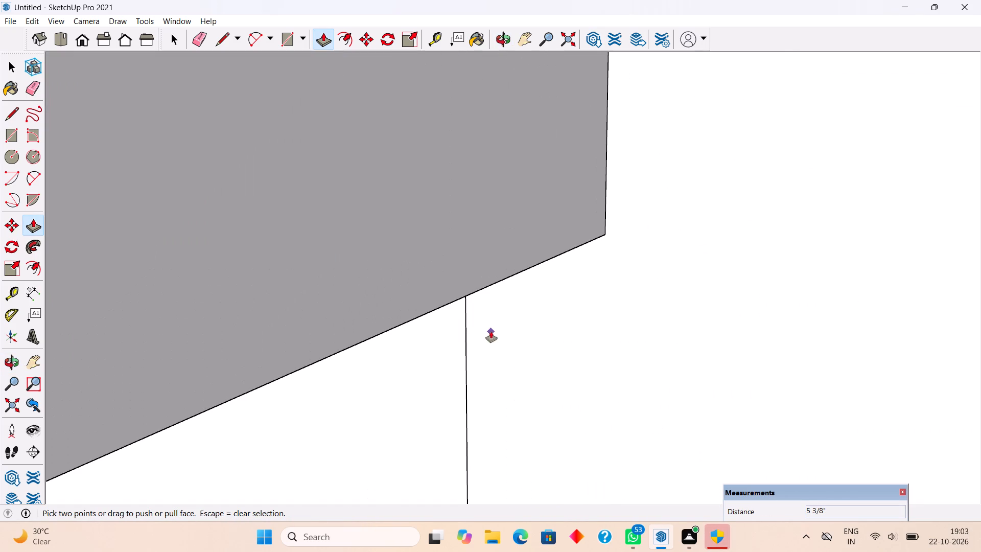
{"action": "left_click", "coordinate": [7, 402]}
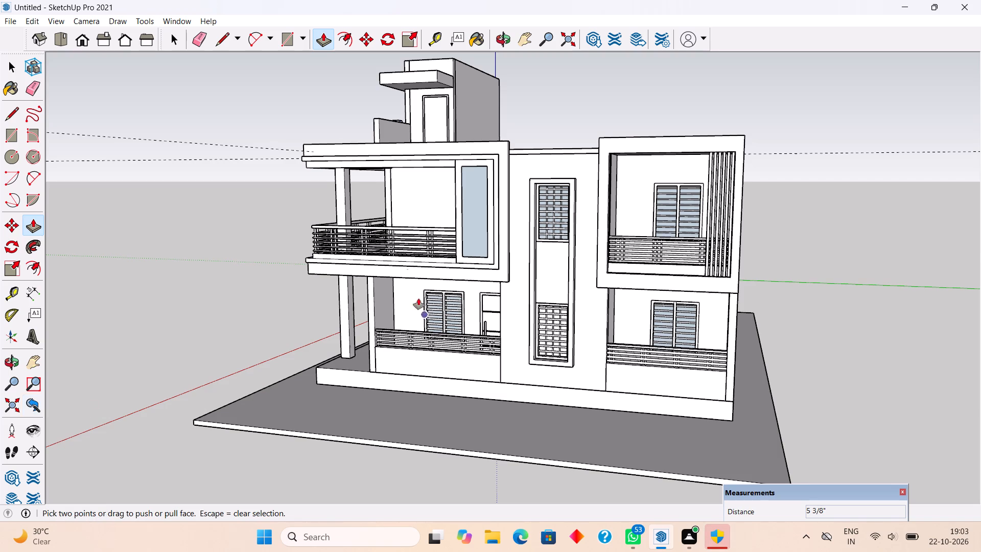
{"action": "scroll", "coordinate": [373, 206], "scroll_direction": "up", "scroll_amount": 7}
{"action": "middle_click_drag", "start_coordinate": [442, 279], "coordinate": [591, 292]}
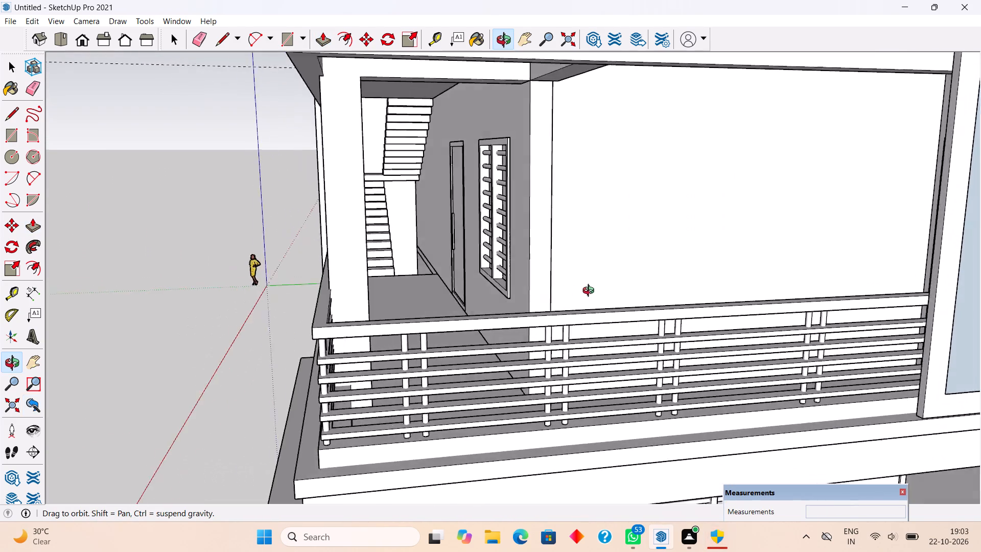
{"action": "middle_click_drag", "start_coordinate": [591, 292], "coordinate": [980, 329]}
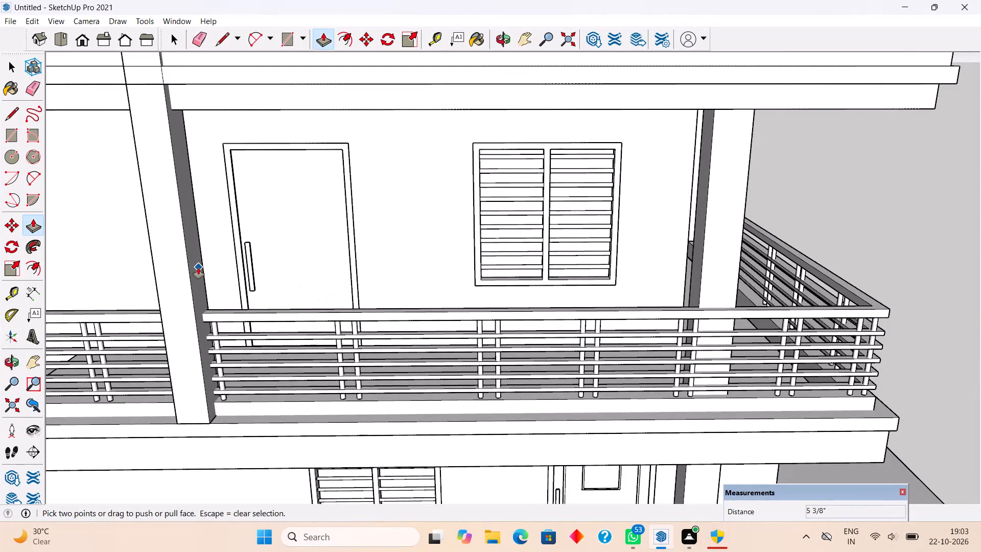
{"action": "key", "text": "space"}
{"action": "left_click", "coordinate": [198, 268]}
{"action": "key", "text": "p"}
{"action": "left_click", "coordinate": [198, 268]}
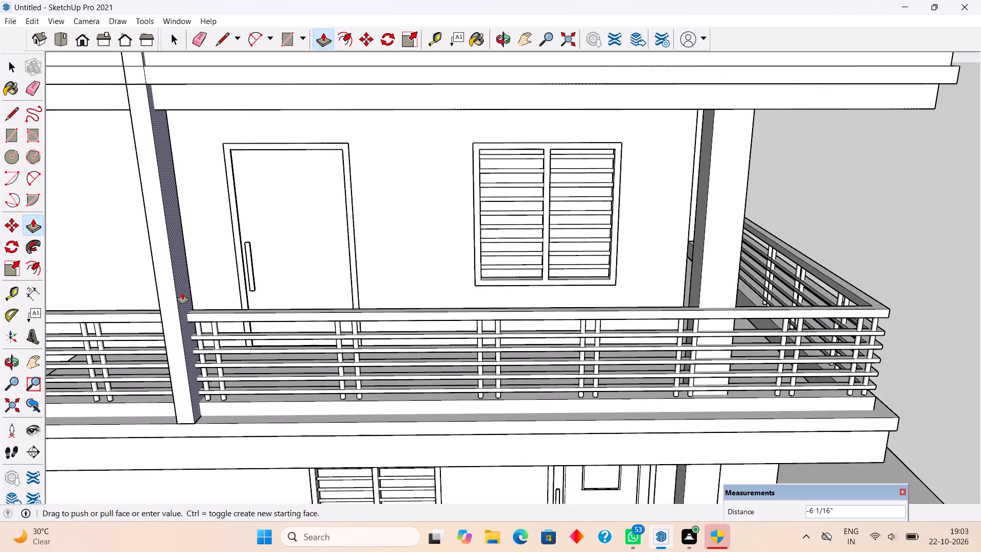
{"action": "key", "text": "4"}
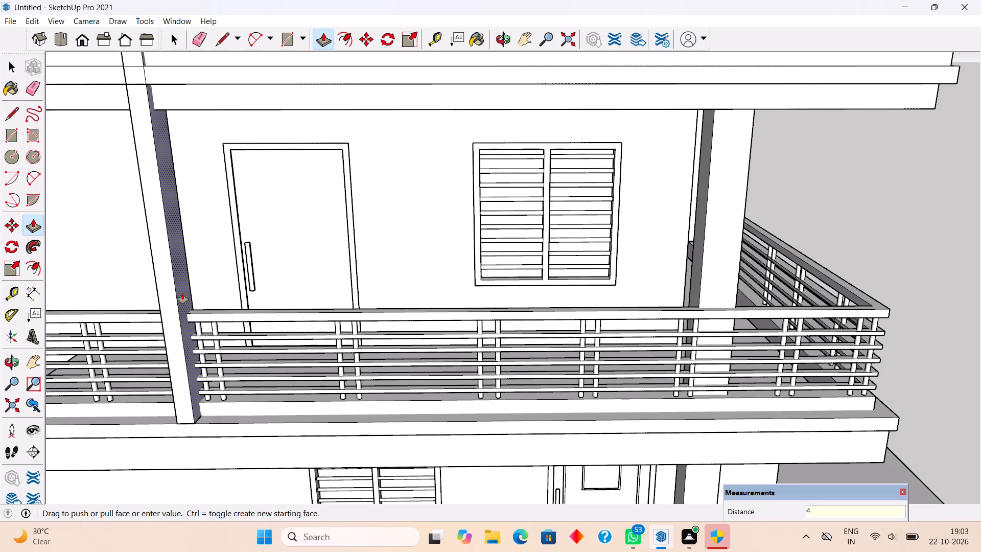
{"action": "key", "text": "shift+quotedbl"}
{"action": "key", "text": "Return"}
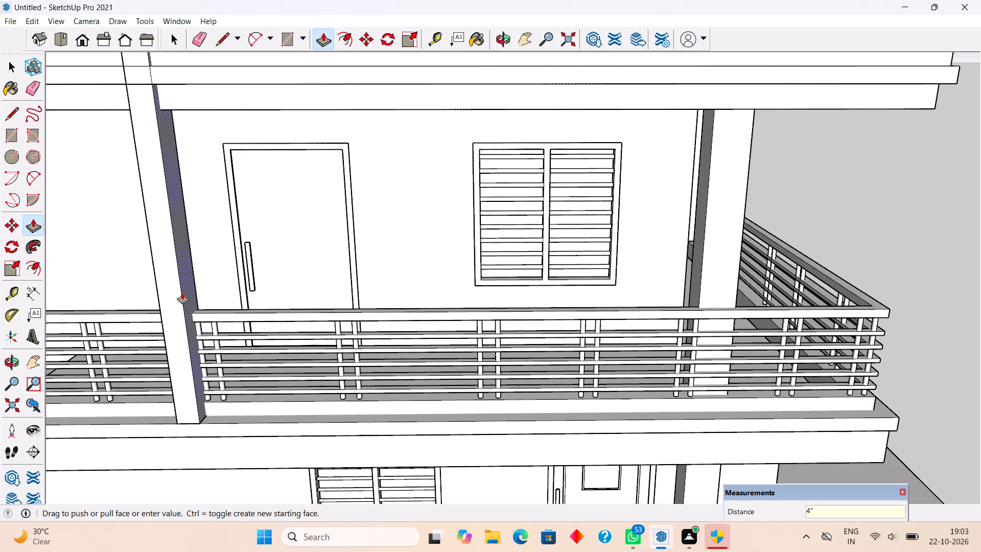
{"action": "key", "text": "space"}
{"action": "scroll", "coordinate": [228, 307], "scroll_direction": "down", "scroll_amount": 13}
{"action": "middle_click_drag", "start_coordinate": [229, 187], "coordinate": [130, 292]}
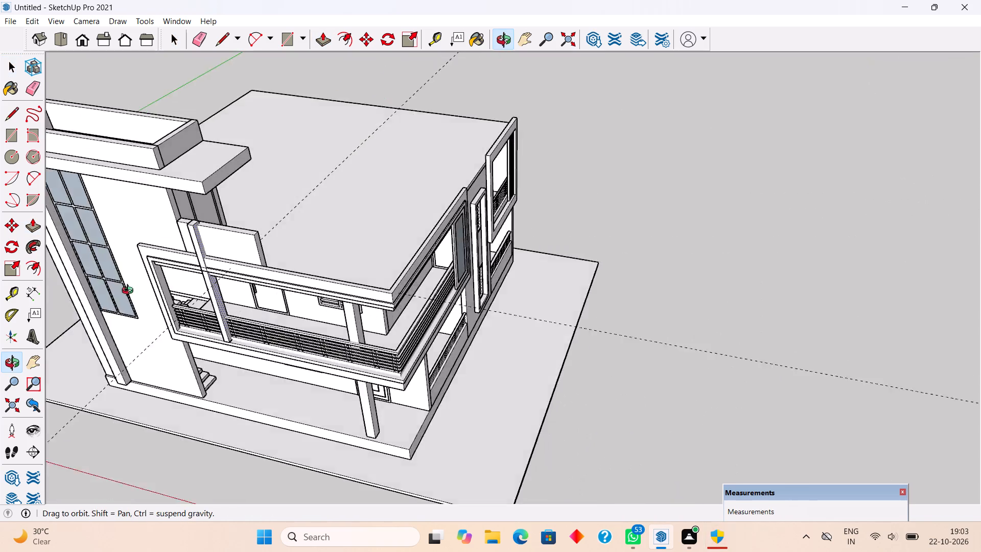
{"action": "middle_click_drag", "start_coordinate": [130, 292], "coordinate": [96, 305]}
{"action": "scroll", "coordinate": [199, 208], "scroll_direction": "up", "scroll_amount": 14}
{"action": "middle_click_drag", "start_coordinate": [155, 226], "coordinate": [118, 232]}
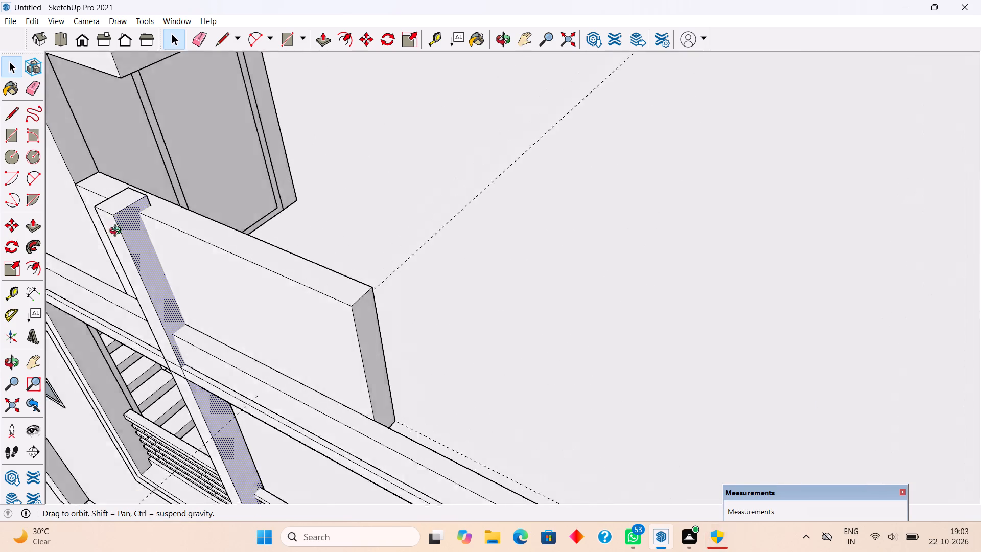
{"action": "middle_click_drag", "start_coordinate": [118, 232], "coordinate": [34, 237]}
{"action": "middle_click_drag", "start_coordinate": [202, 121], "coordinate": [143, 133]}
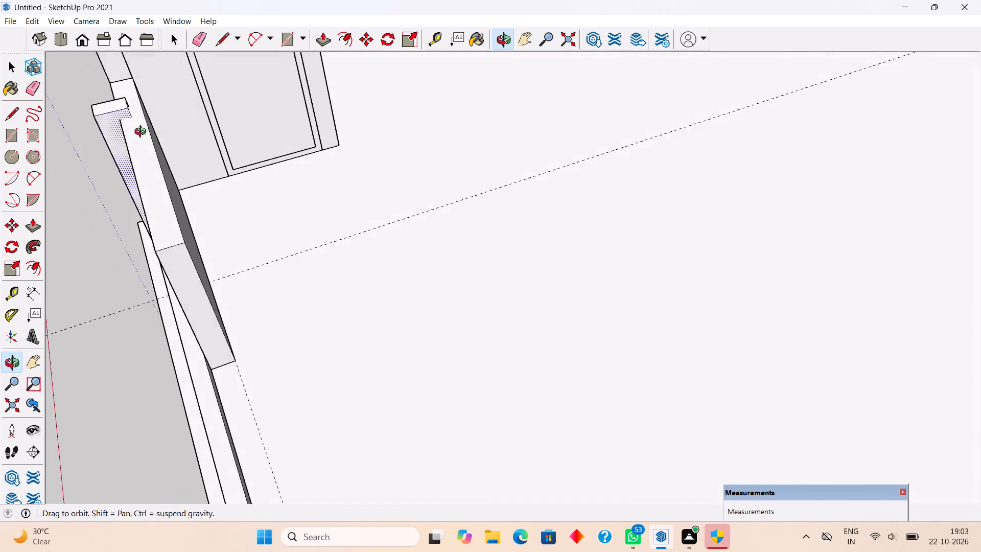
Pull the post's front face outward 1".
{"action": "middle_click_drag", "start_coordinate": [143, 133], "coordinate": [351, 97]}
{"action": "scroll", "coordinate": [351, 97], "scroll_direction": "down", "scroll_amount": 2}
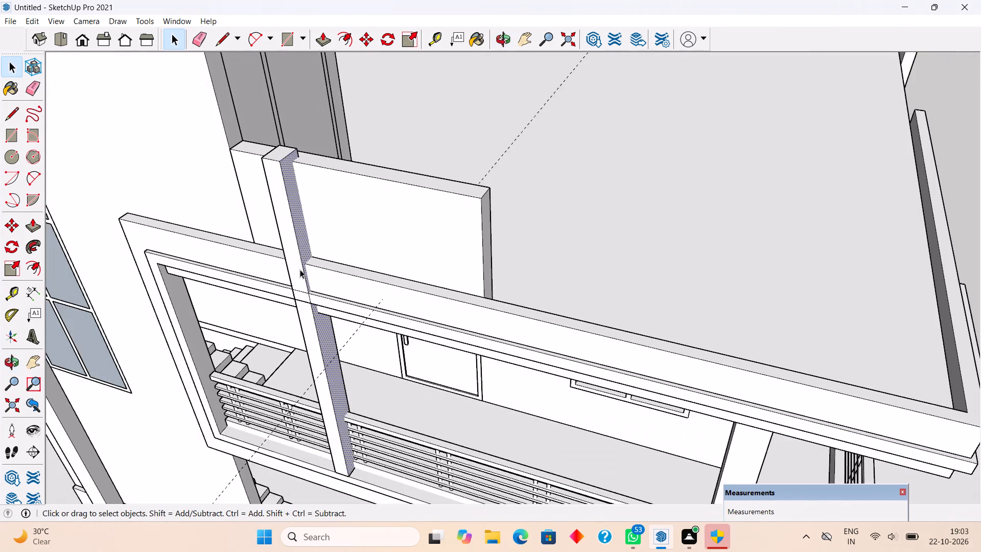
{"action": "middle_click_drag", "start_coordinate": [298, 263], "coordinate": [381, 145]}
{"action": "scroll", "coordinate": [382, 144], "scroll_direction": "down", "scroll_amount": 8}
{"action": "triple_click", "coordinate": [383, 204]}
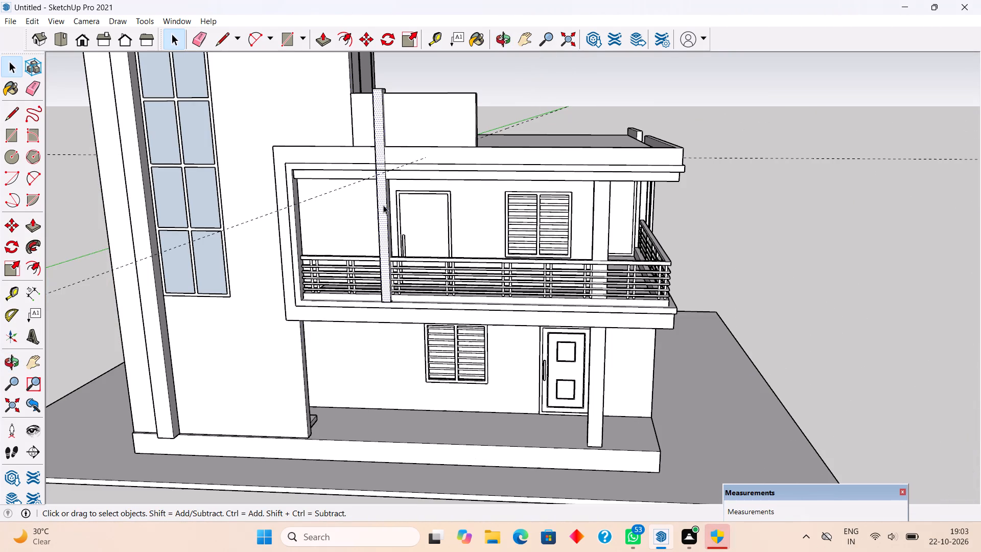
{"action": "scroll", "coordinate": [383, 205], "scroll_direction": "up", "scroll_amount": 7}
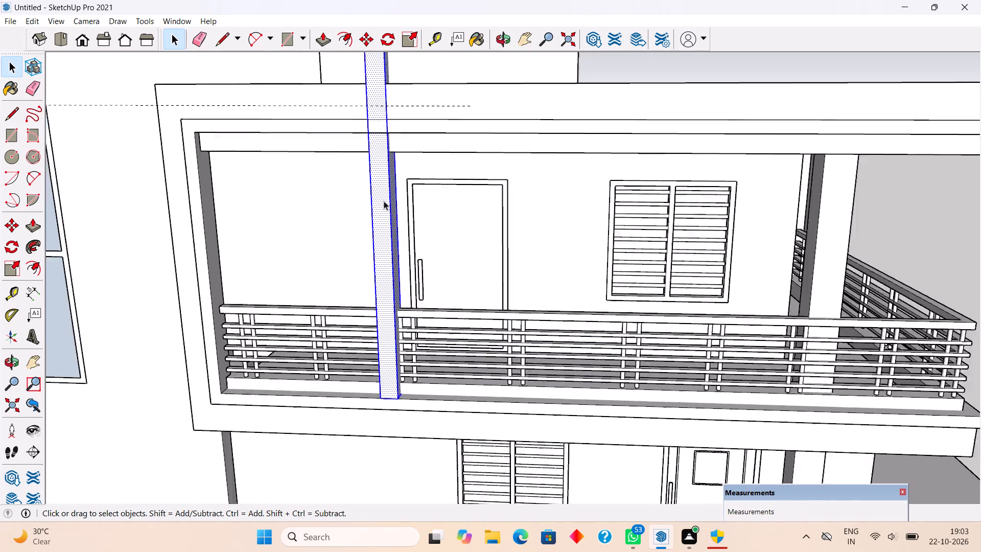
{"action": "scroll", "coordinate": [384, 201], "scroll_direction": "up", "scroll_amount": 2}
{"action": "left_click", "coordinate": [380, 167]}
{"action": "key", "text": "p"}
{"action": "left_click", "coordinate": [380, 167]}
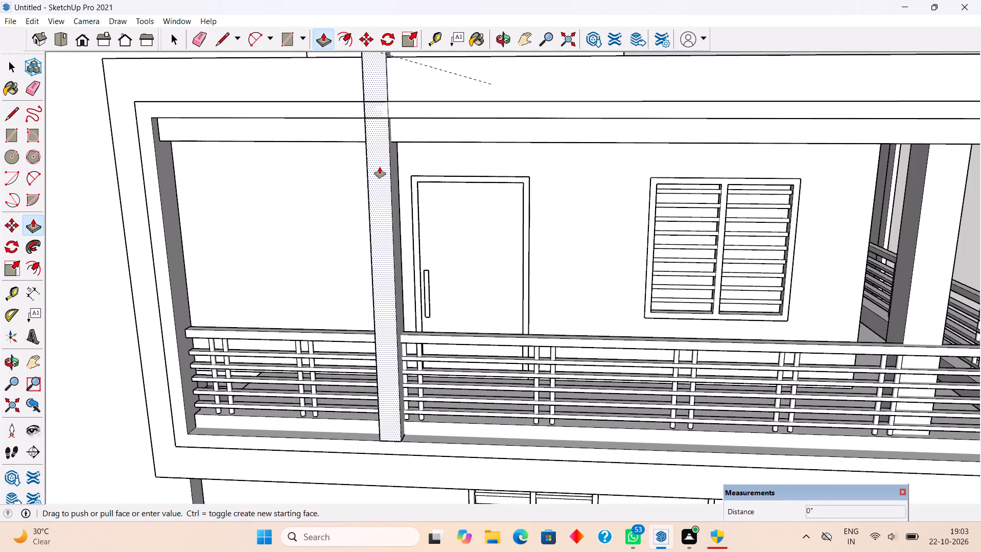
{"action": "key", "text": "1"}
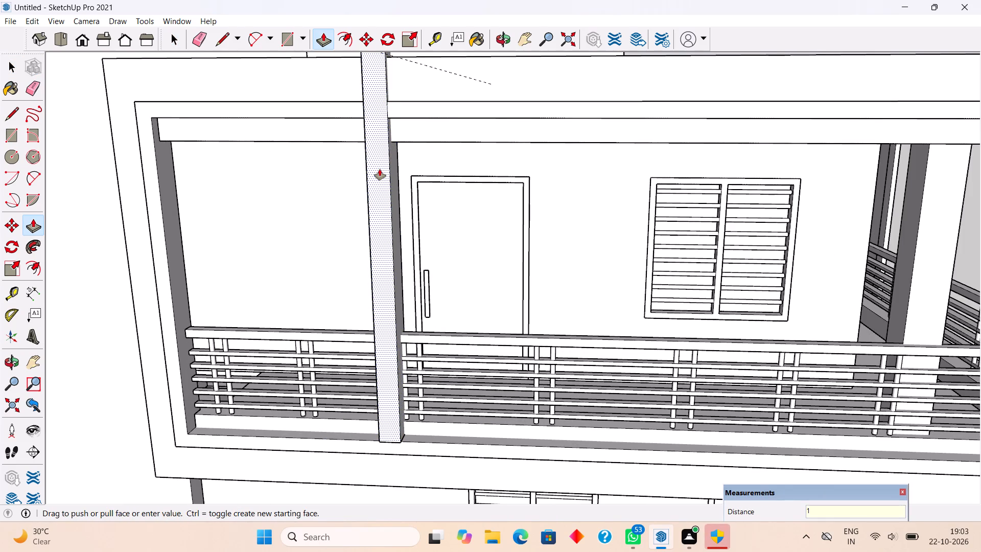
{"action": "key", "text": "shift+quotedbl"}
{"action": "key", "text": "Return"}
{"action": "key", "text": "space"}
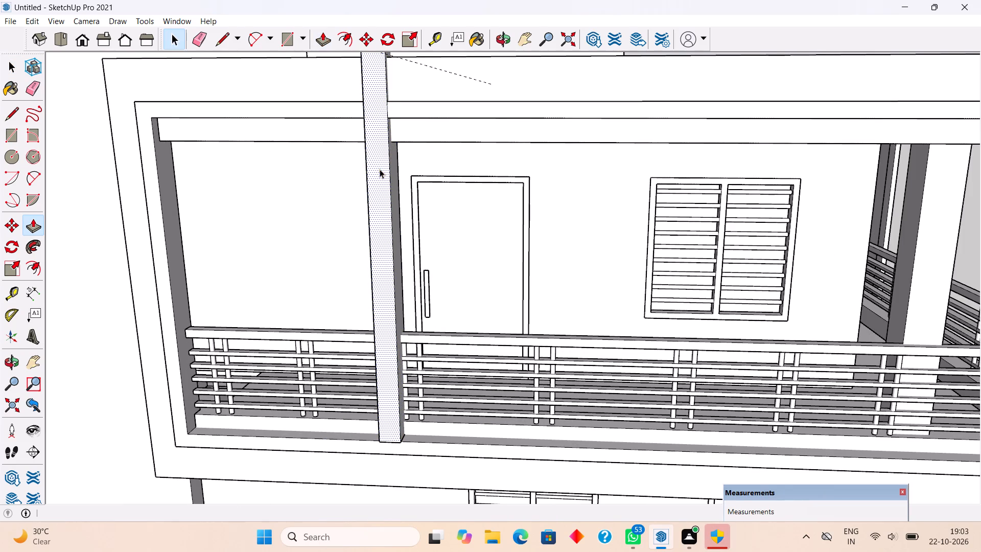
Make the whole vertical post into a group.
{"action": "triple_click", "coordinate": [380, 170]}
{"action": "right_click", "coordinate": [380, 170]}
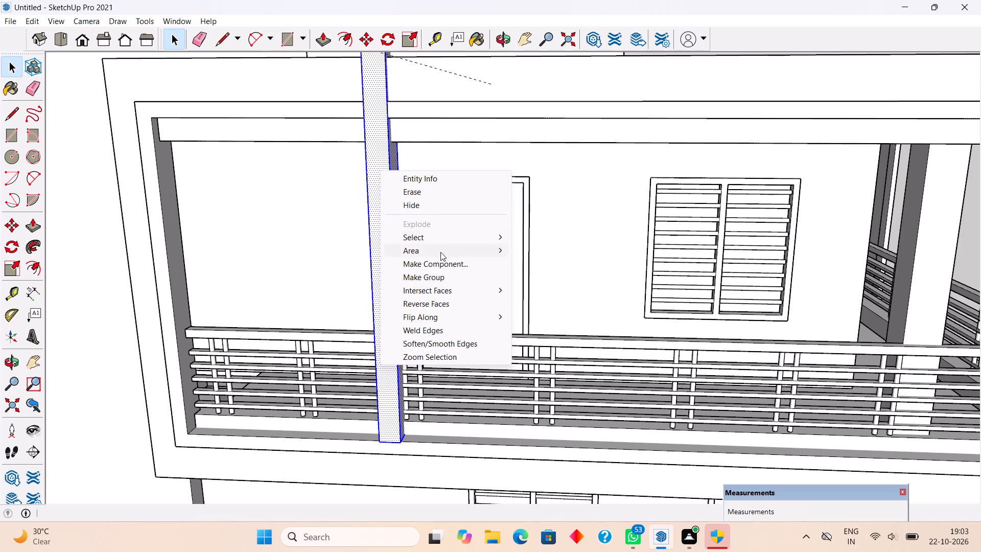
{"action": "left_click", "coordinate": [441, 277]}
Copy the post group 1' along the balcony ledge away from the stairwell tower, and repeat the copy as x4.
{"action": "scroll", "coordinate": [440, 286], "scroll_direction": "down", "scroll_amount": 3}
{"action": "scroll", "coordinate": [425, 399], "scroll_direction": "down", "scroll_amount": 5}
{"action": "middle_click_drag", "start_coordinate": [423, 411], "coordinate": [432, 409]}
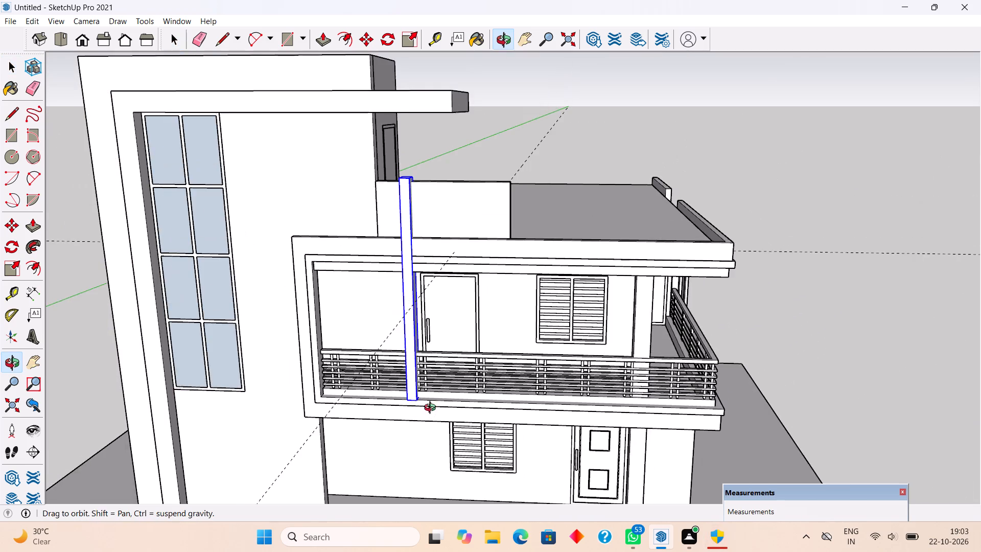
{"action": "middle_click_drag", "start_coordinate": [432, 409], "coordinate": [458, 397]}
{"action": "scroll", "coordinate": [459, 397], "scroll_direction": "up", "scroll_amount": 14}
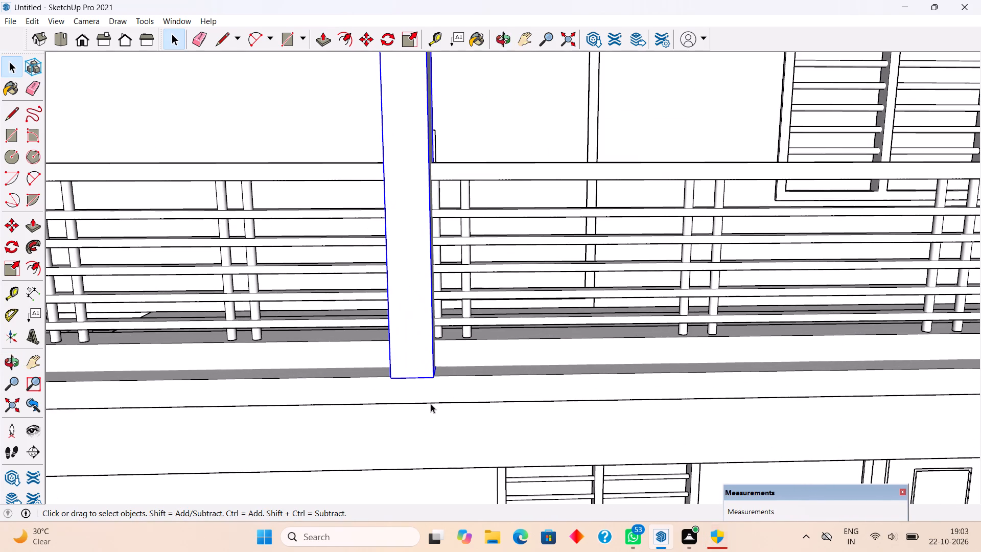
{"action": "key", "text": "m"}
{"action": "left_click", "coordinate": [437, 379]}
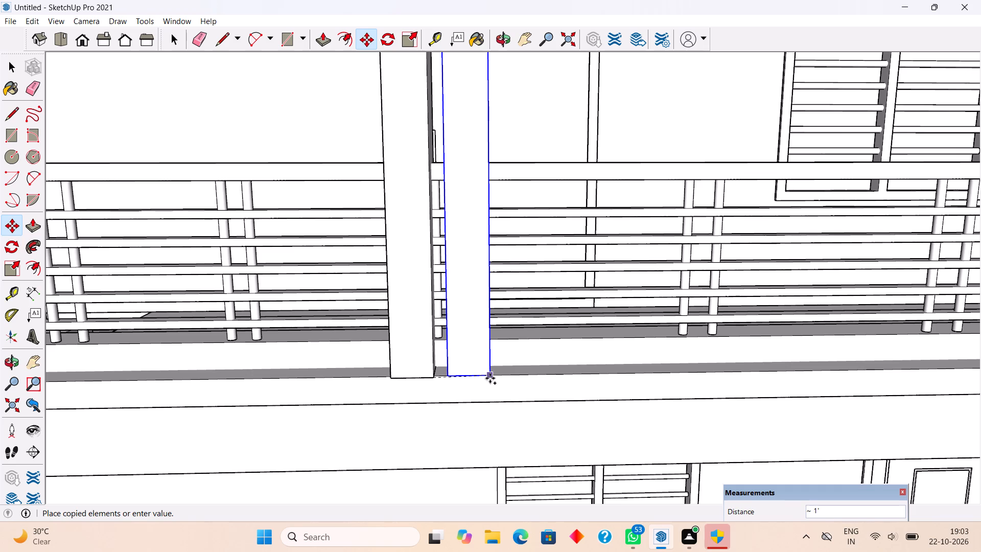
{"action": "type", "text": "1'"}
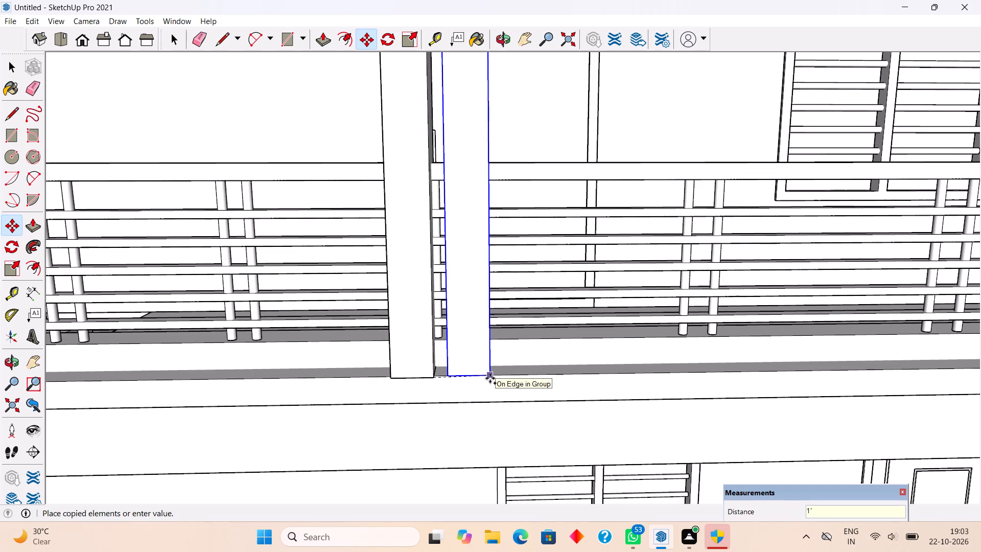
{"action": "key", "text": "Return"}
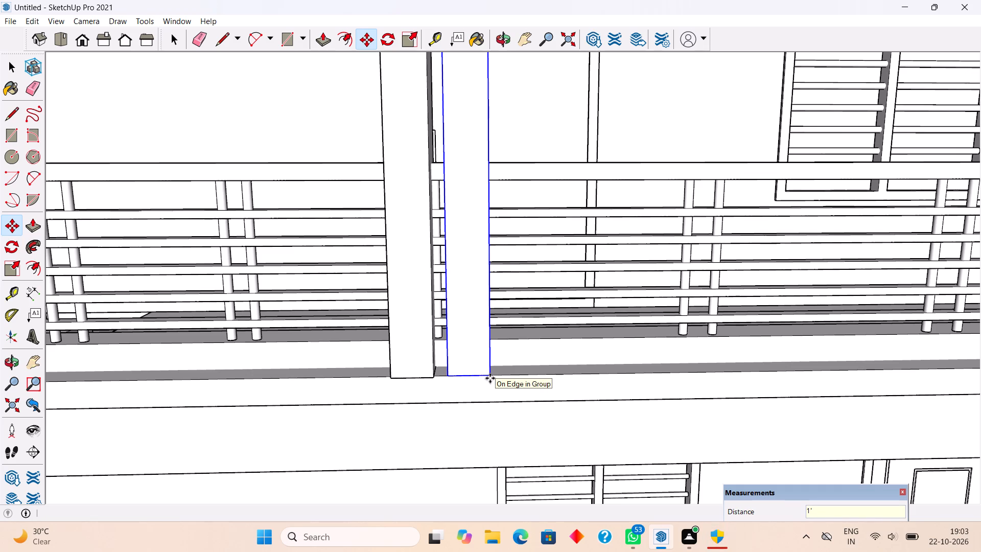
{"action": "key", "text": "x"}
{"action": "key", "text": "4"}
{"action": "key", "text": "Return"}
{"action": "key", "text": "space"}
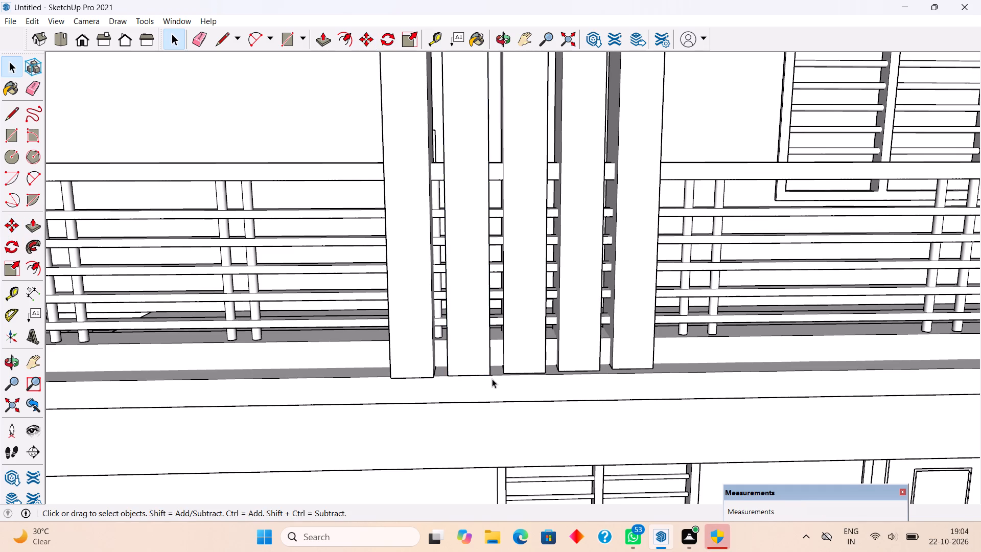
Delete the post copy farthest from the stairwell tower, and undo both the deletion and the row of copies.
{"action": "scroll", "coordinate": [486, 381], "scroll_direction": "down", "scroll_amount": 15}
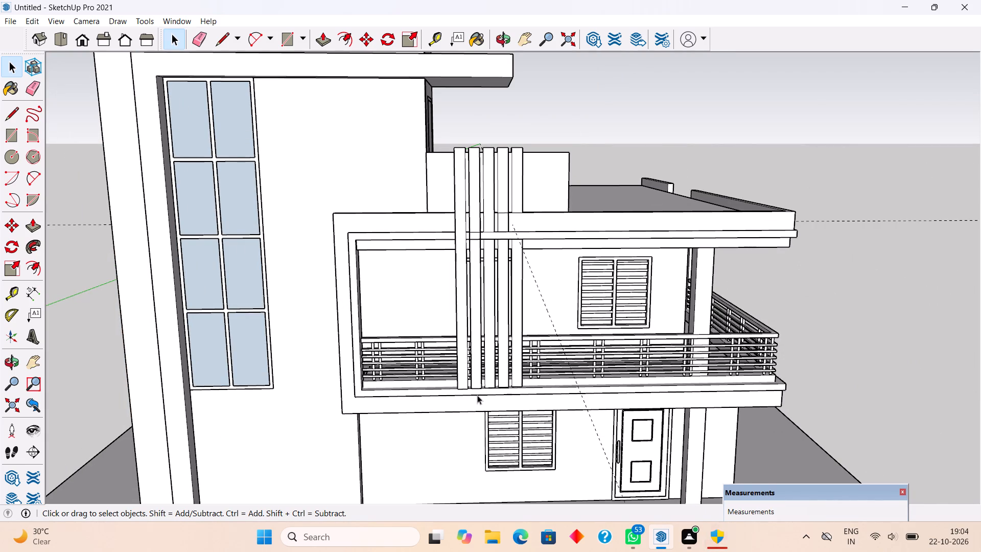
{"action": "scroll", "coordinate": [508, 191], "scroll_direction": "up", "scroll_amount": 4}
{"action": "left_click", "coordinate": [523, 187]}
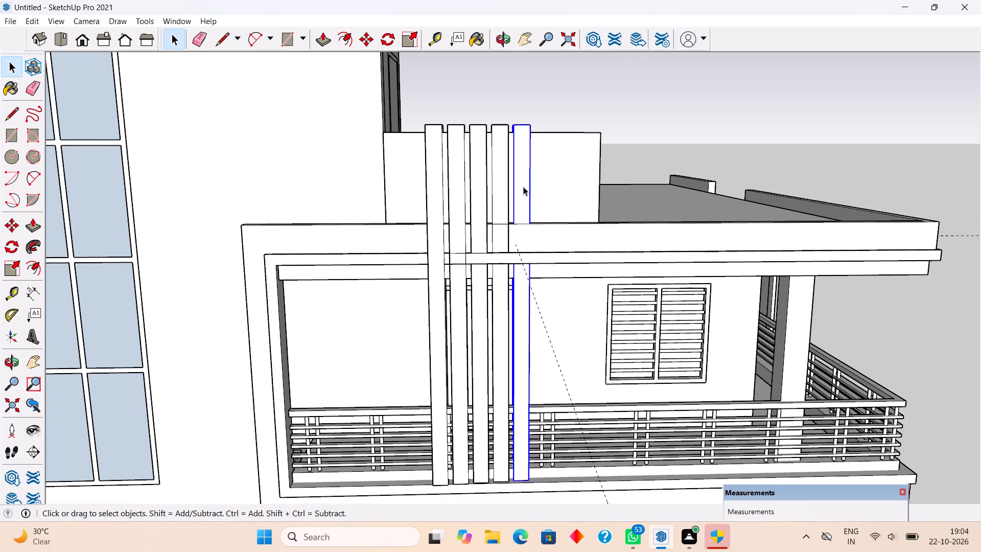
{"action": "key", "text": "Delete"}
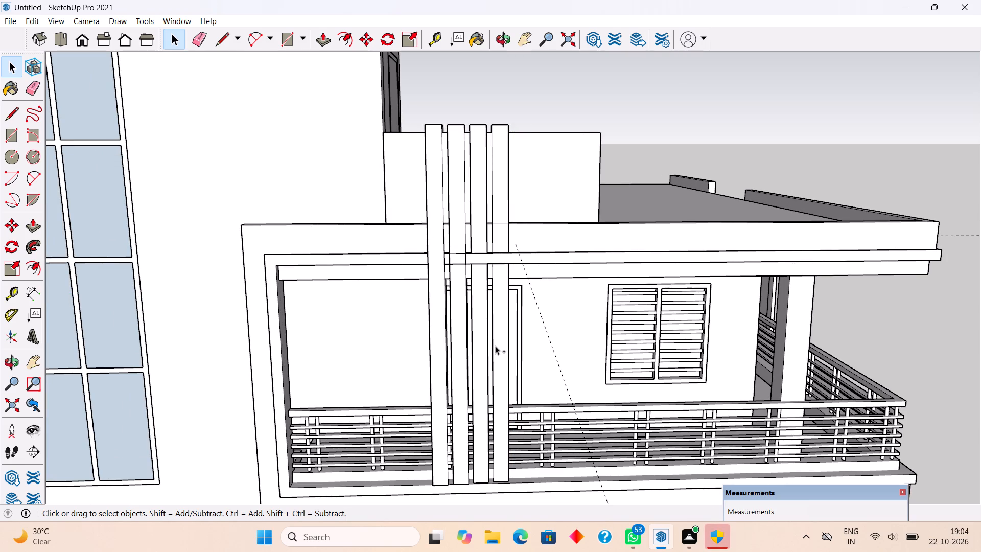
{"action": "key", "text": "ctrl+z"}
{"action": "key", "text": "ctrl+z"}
Copy the post group 1.5' along the balcony ledge away from the stairwell tower, and repeat the copy as x3.
{"action": "scroll", "coordinate": [447, 473], "scroll_direction": "up", "scroll_amount": 4}
{"action": "left_click", "coordinate": [446, 474]}
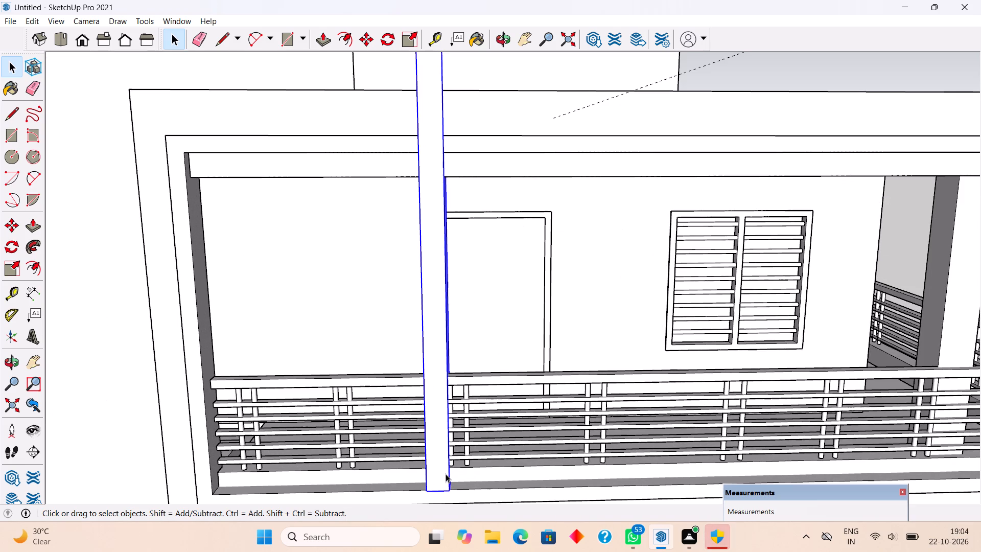
{"action": "key", "text": "m"}
{"action": "left_click", "coordinate": [446, 474]}
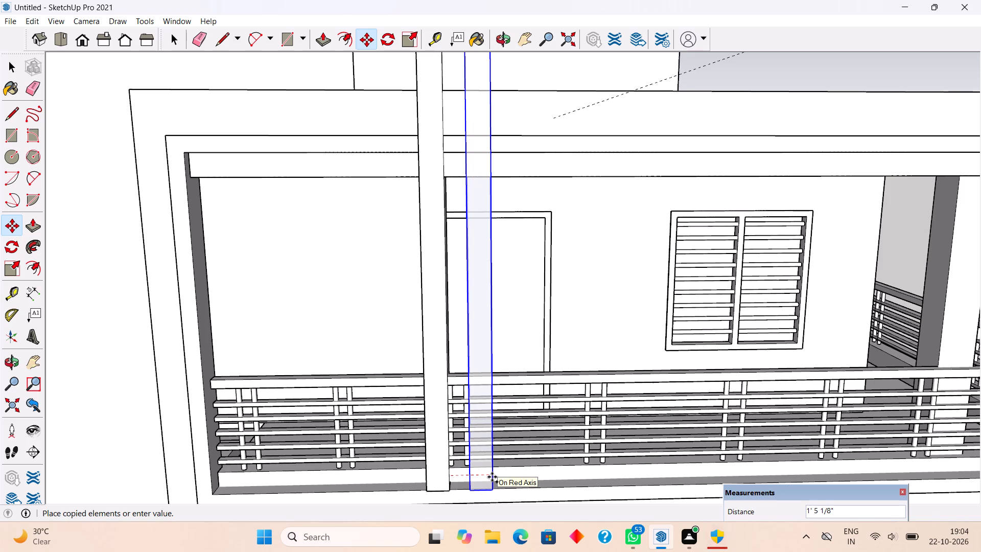
{"action": "type", "text": "1.5'"}
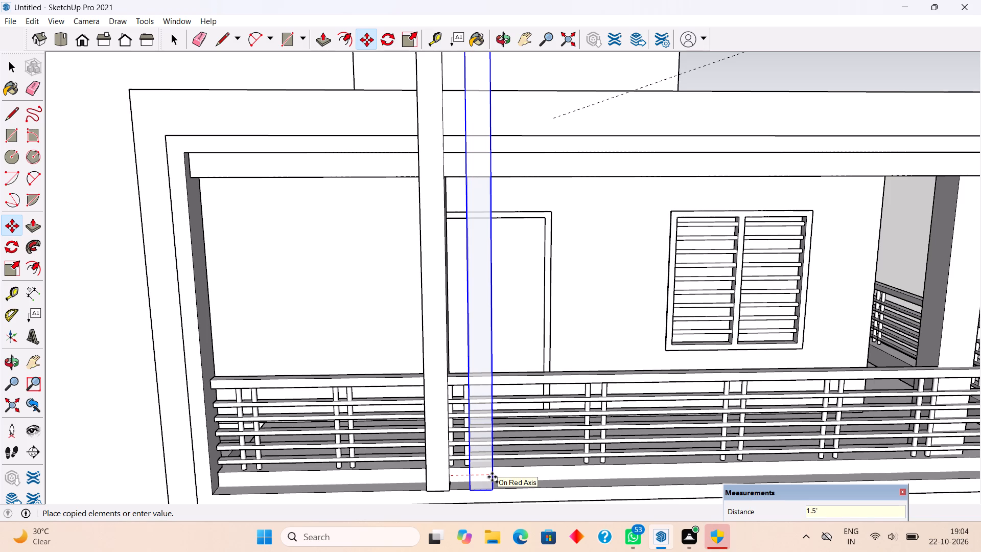
{"action": "key", "text": "Return"}
{"action": "type", "text": "x3"}
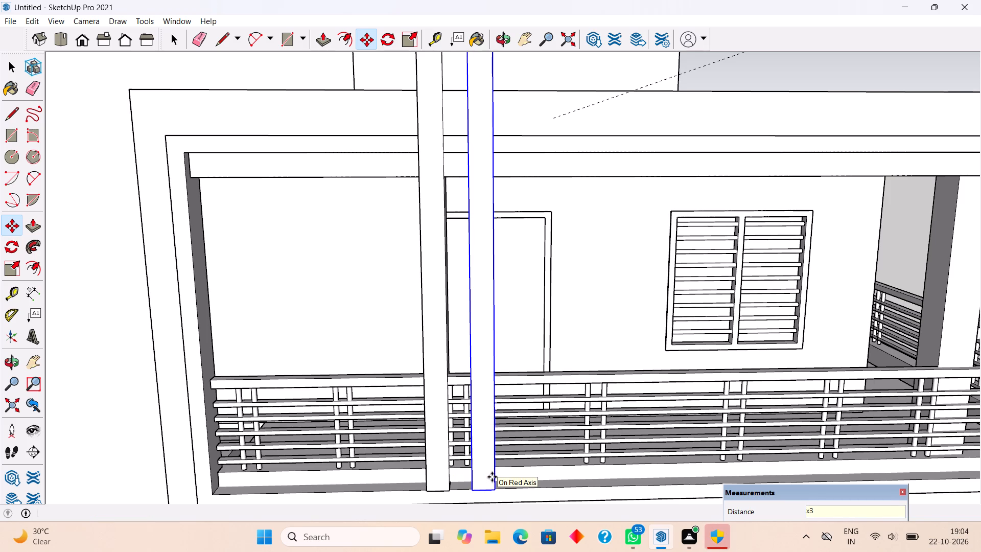
{"action": "key", "text": "Return"}
{"action": "key", "text": "space"}
Draw edge lines where the outermost post meets the raised parapet wall, from its top down and 6" across the lower parapet's top.
{"action": "scroll", "coordinate": [493, 479], "scroll_direction": "down", "scroll_amount": 8}
{"action": "middle_click_drag", "start_coordinate": [612, 289], "coordinate": [387, 254]}
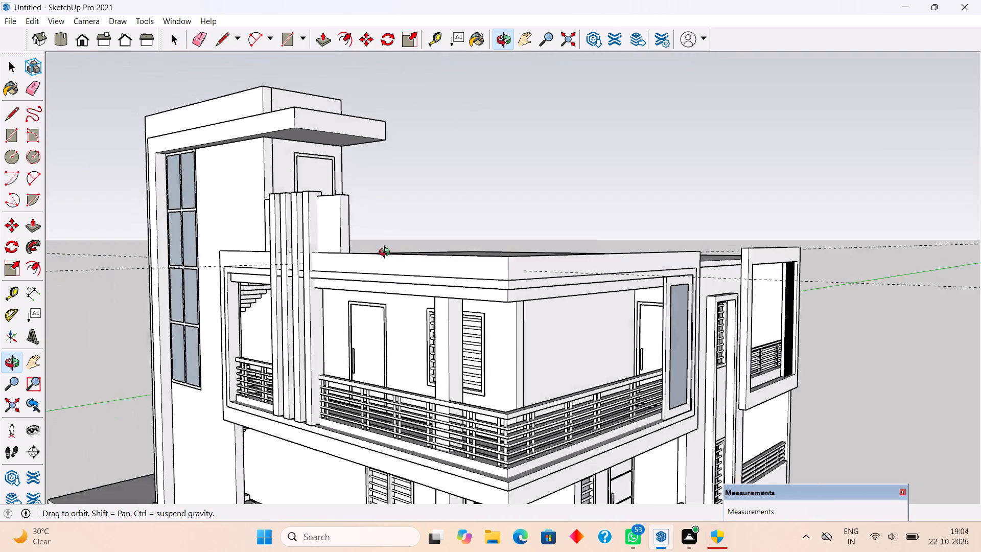
{"action": "middle_click_drag", "start_coordinate": [387, 254], "coordinate": [192, 381]}
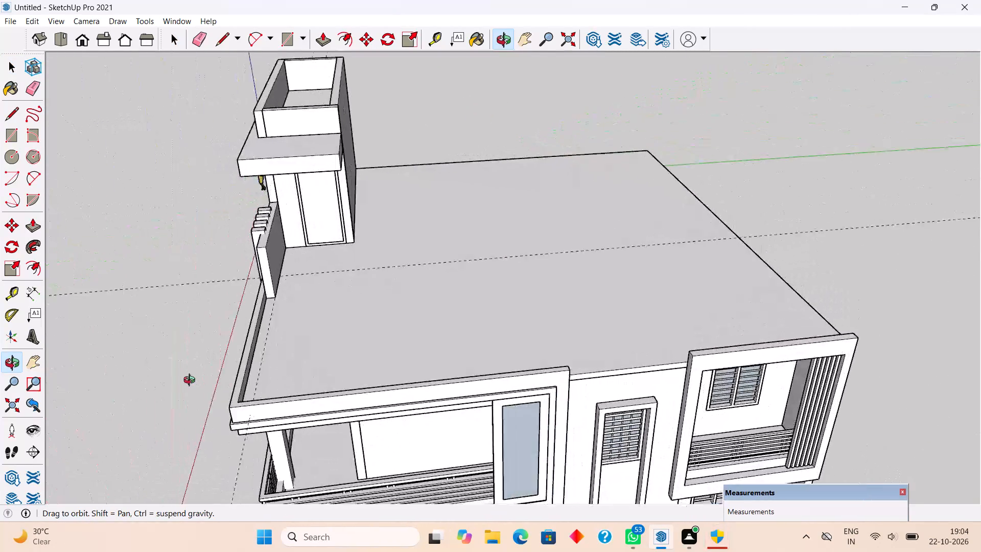
{"action": "middle_click_drag", "start_coordinate": [192, 381], "coordinate": [348, 333]}
{"action": "scroll", "coordinate": [341, 323], "scroll_direction": "down", "scroll_amount": 1}
{"action": "scroll", "coordinate": [277, 302], "scroll_direction": "up", "scroll_amount": 12}
{"action": "scroll", "coordinate": [338, 246], "scroll_direction": "up", "scroll_amount": 4}
{"action": "middle_click_drag", "start_coordinate": [337, 256], "coordinate": [336, 294]}
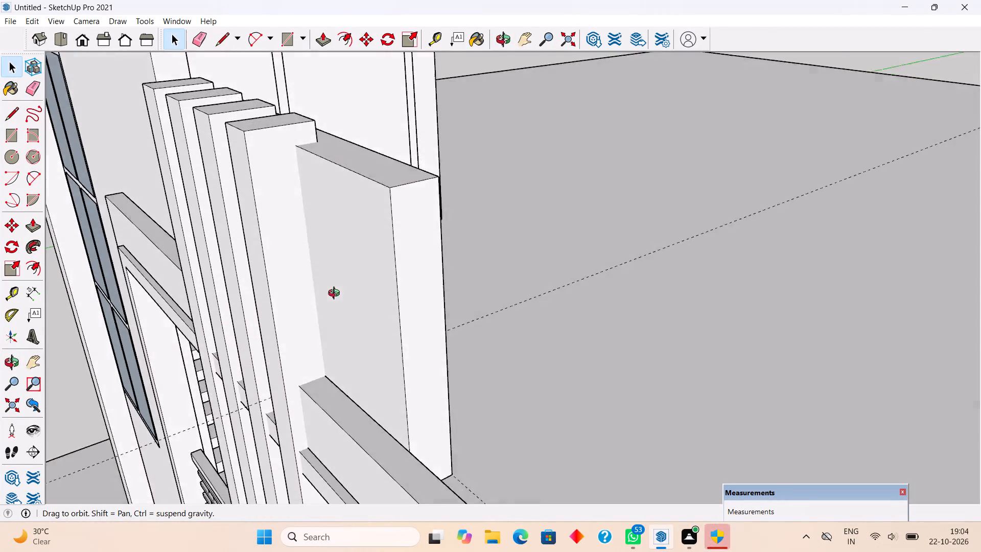
{"action": "middle_click_drag", "start_coordinate": [336, 294], "coordinate": [332, 322]}
{"action": "key", "text": "l"}
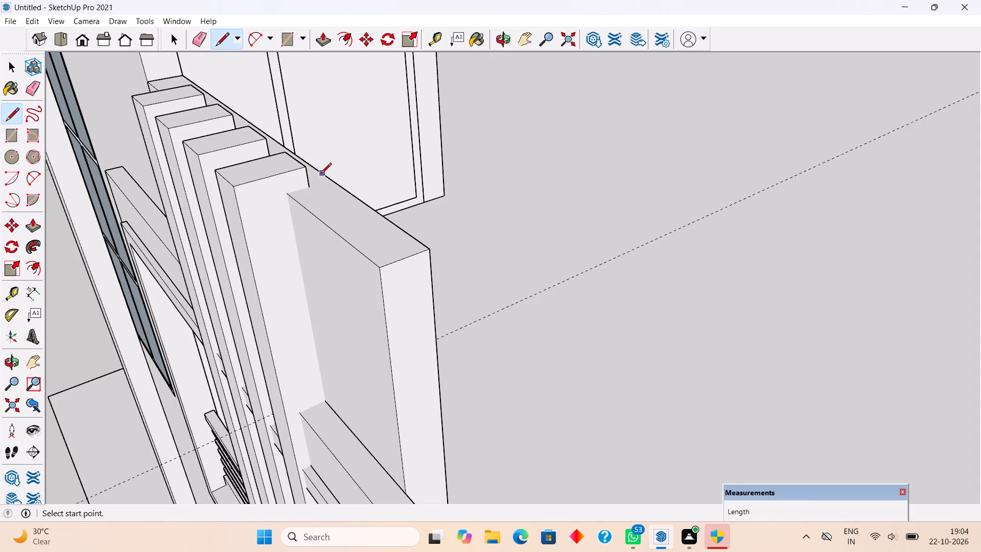
{"action": "left_click", "coordinate": [308, 188]}
{"action": "left_click", "coordinate": [285, 191]}
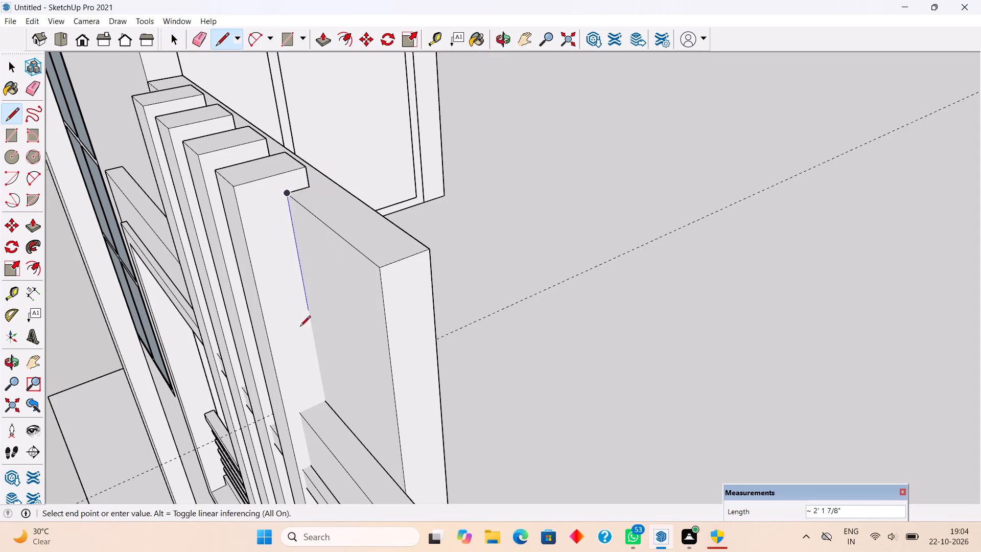
{"action": "left_click", "coordinate": [321, 404]}
{"action": "left_click", "coordinate": [297, 416]}
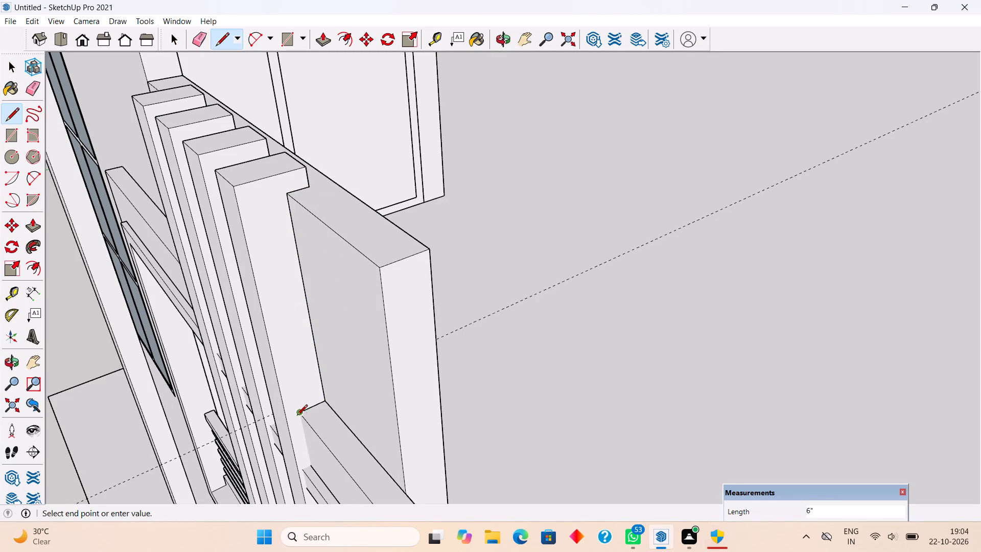
Continue the edge lines down the outermost post's side, around the projecting band and along the underside of the balcony roof beam.
{"action": "middle_click_drag", "start_coordinate": [297, 426], "coordinate": [326, 313]}
{"action": "left_click", "coordinate": [331, 342]}
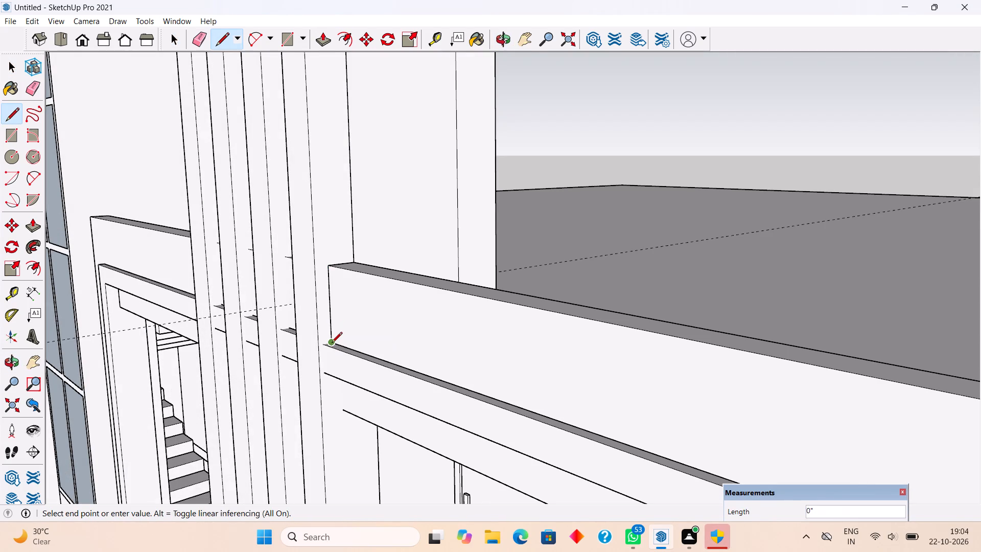
{"action": "scroll", "coordinate": [330, 344], "scroll_direction": "up", "scroll_amount": 4}
{"action": "left_click", "coordinate": [318, 348]}
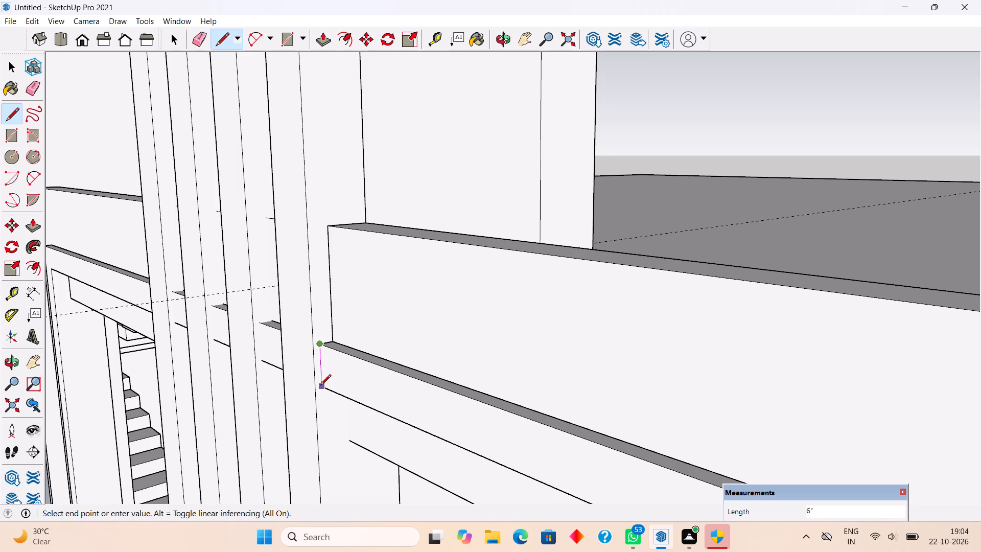
{"action": "left_click", "coordinate": [320, 386]}
{"action": "middle_click_drag", "start_coordinate": [320, 399], "coordinate": [340, 272]}
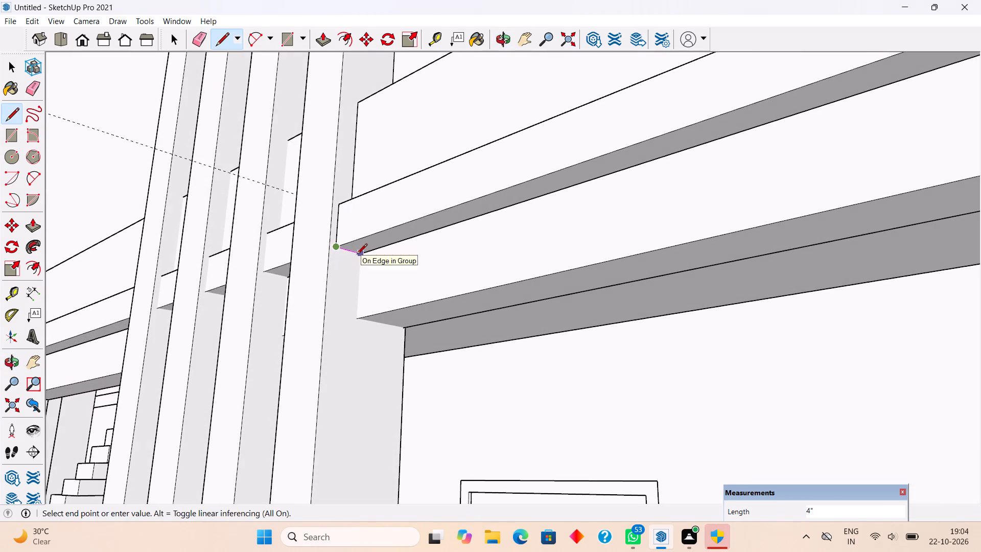
{"action": "left_click", "coordinate": [358, 255]}
{"action": "left_click", "coordinate": [358, 318]}
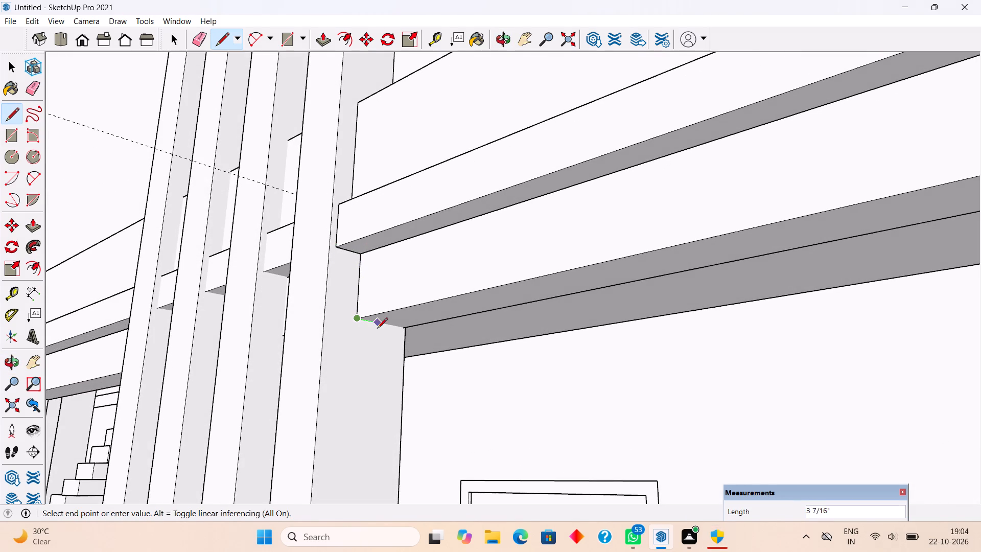
{"action": "left_click", "coordinate": [408, 330]}
{"action": "scroll", "coordinate": [403, 357], "scroll_direction": "down", "scroll_amount": 1}
{"action": "key", "text": "space"}
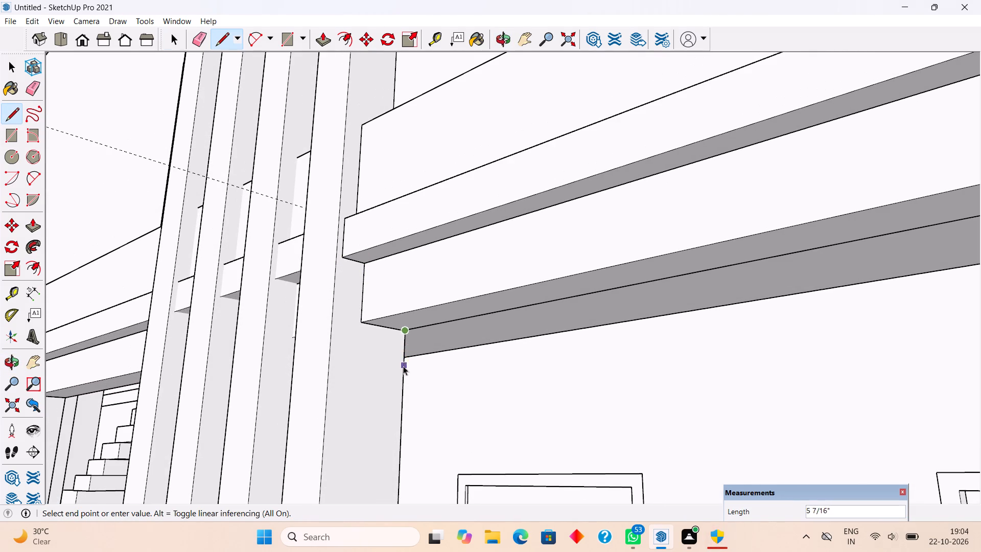
Examine the row of posts and their joints with the parapet from the front and above.
{"action": "scroll", "coordinate": [370, 281], "scroll_direction": "down", "scroll_amount": 4}
{"action": "middle_click_drag", "start_coordinate": [364, 290], "coordinate": [656, 435]}
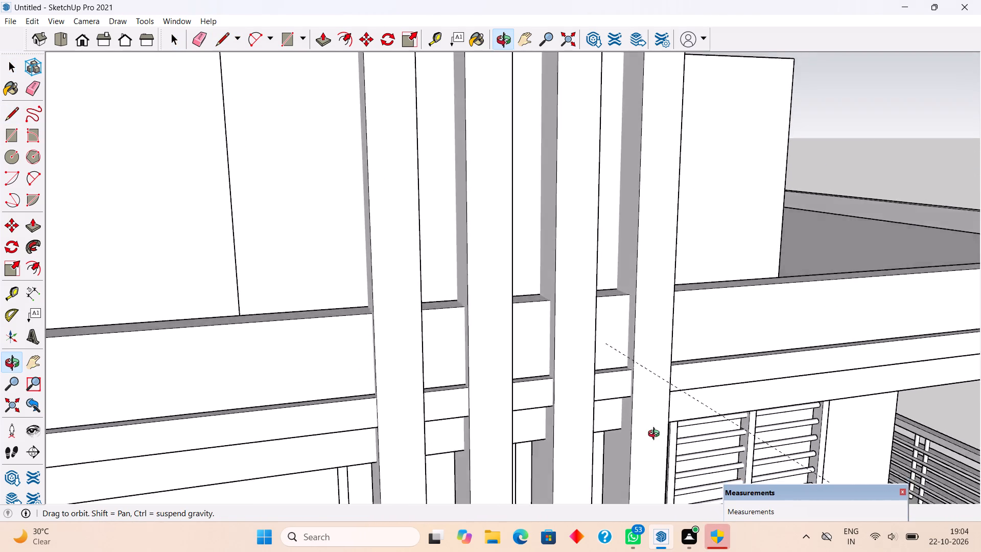
{"action": "middle_click_drag", "start_coordinate": [656, 435], "coordinate": [643, 445]}
{"action": "scroll", "coordinate": [643, 445], "scroll_direction": "down", "scroll_amount": 1}
{"action": "middle_click_drag", "start_coordinate": [611, 124], "coordinate": [450, 196]}
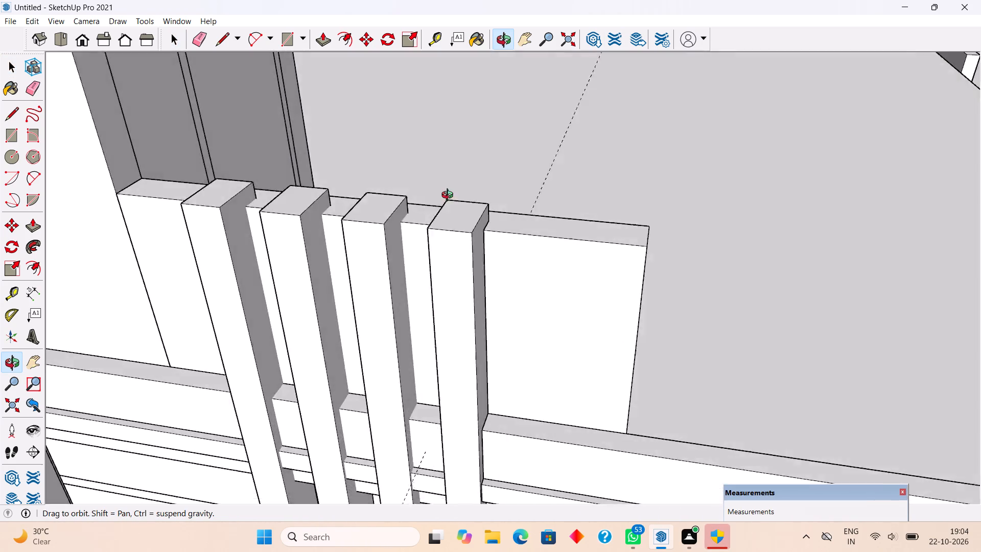
{"action": "middle_click_drag", "start_coordinate": [450, 196], "coordinate": [332, 177]}
{"action": "scroll", "coordinate": [332, 177], "scroll_direction": "down", "scroll_amount": 8}
{"action": "scroll", "coordinate": [349, 268], "scroll_direction": "down", "scroll_amount": 3}
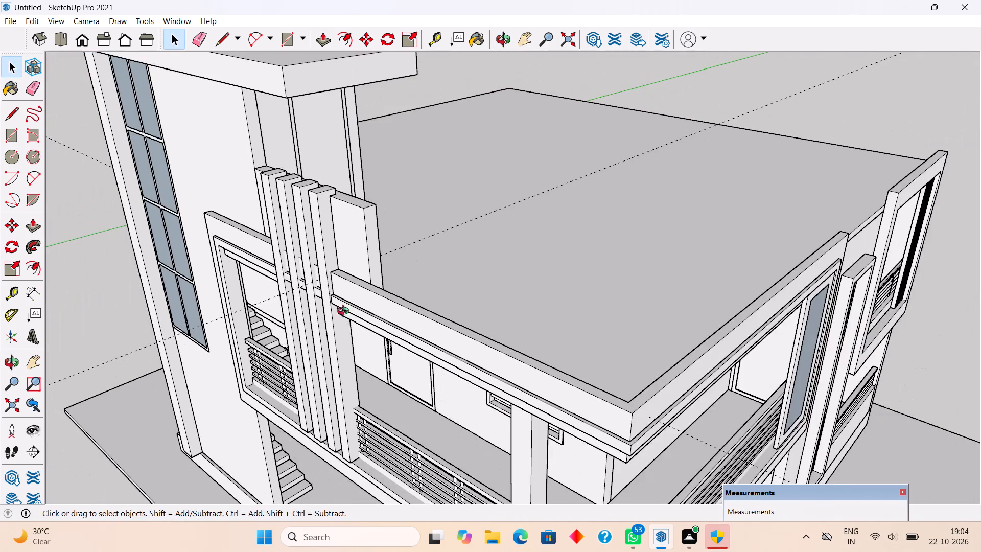
Examine the posts, balcony parapet and front facade from several angles.
{"action": "middle_click_drag", "start_coordinate": [345, 315], "coordinate": [423, 244]}
{"action": "scroll", "coordinate": [423, 244], "scroll_direction": "down", "scroll_amount": 3}
{"action": "middle_click_drag", "start_coordinate": [428, 302], "coordinate": [555, 320]}
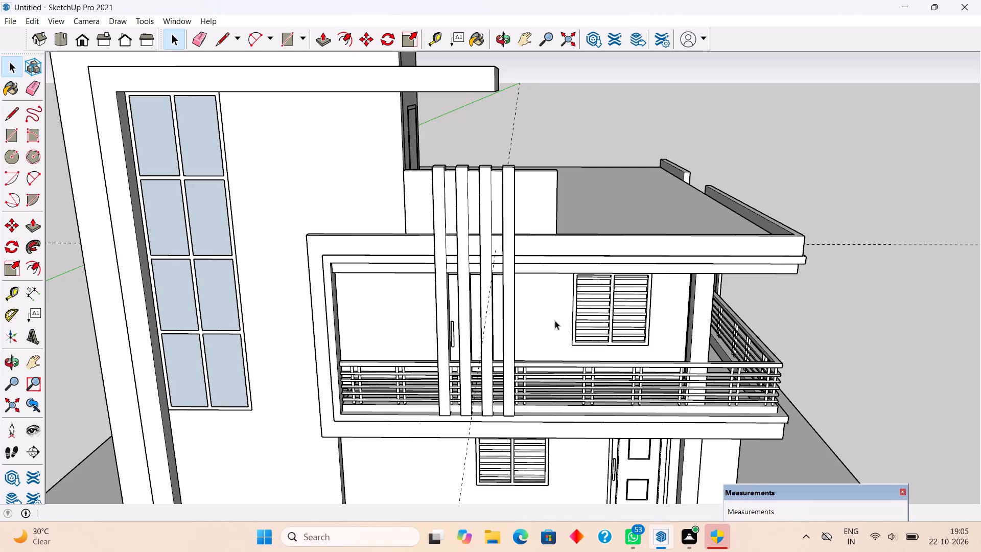
{"action": "middle_click_drag", "start_coordinate": [541, 284], "coordinate": [340, 271]}
{"action": "middle_click_drag", "start_coordinate": [572, 259], "coordinate": [514, 279]}
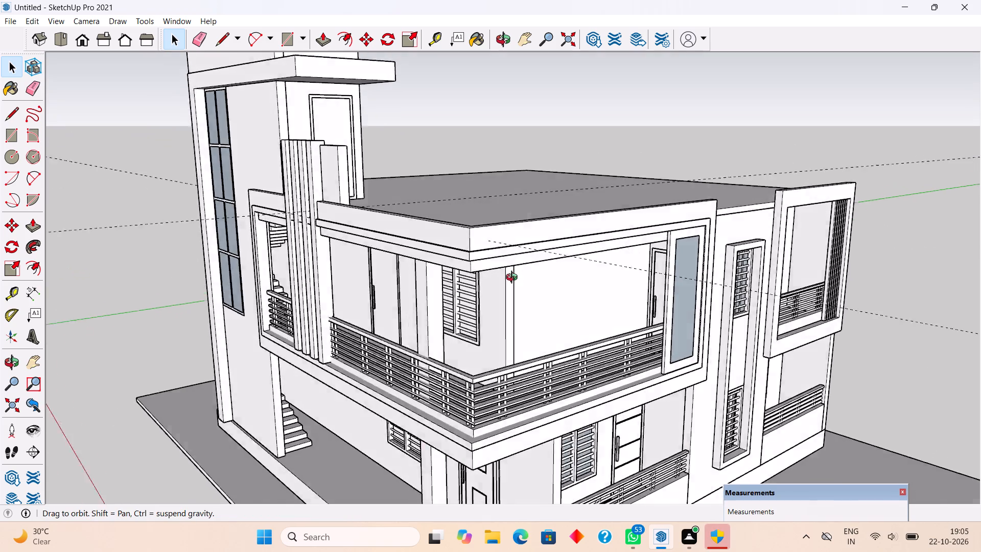
{"action": "middle_click_drag", "start_coordinate": [514, 279], "coordinate": [470, 344]}
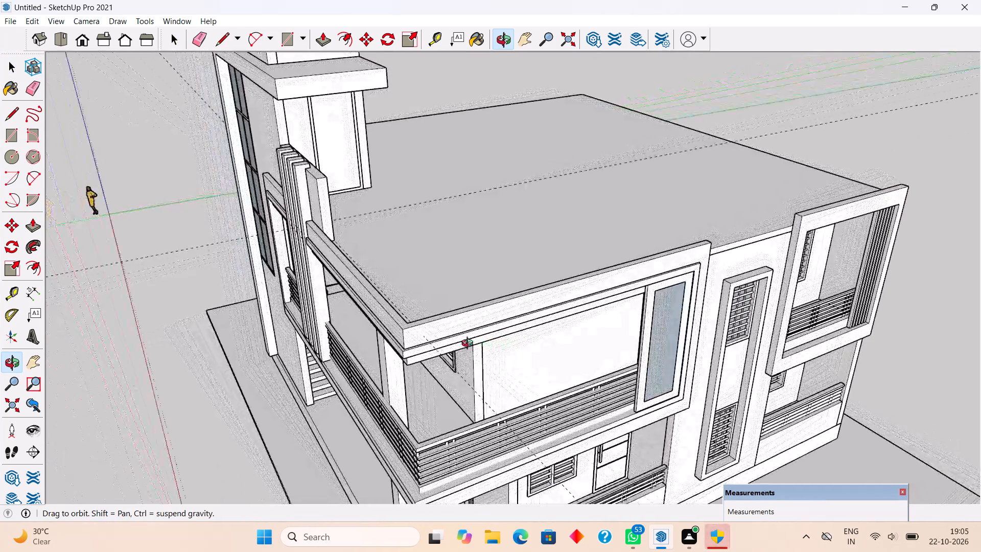
{"action": "middle_click_drag", "start_coordinate": [470, 344], "coordinate": [433, 340]}
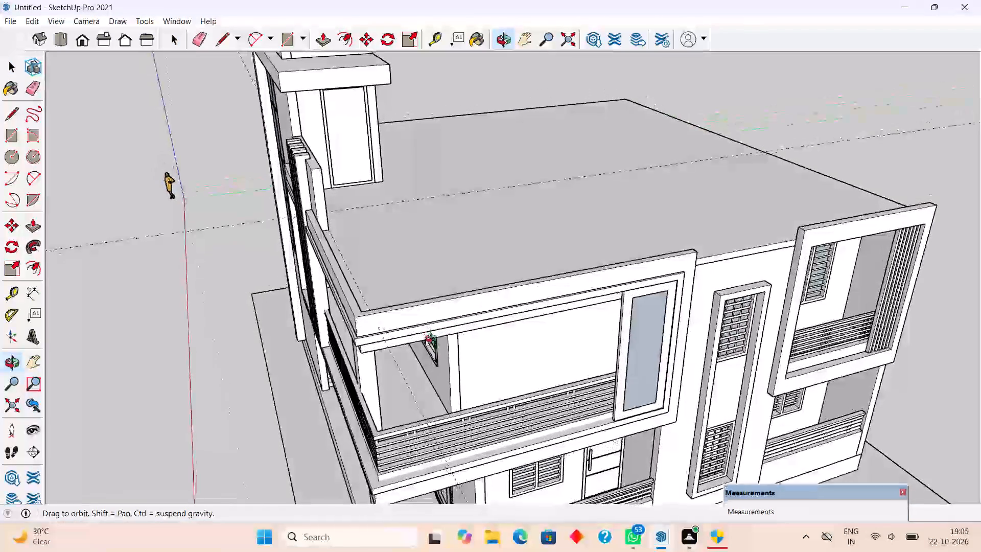
{"action": "middle_click_drag", "start_coordinate": [433, 340], "coordinate": [562, 436]}
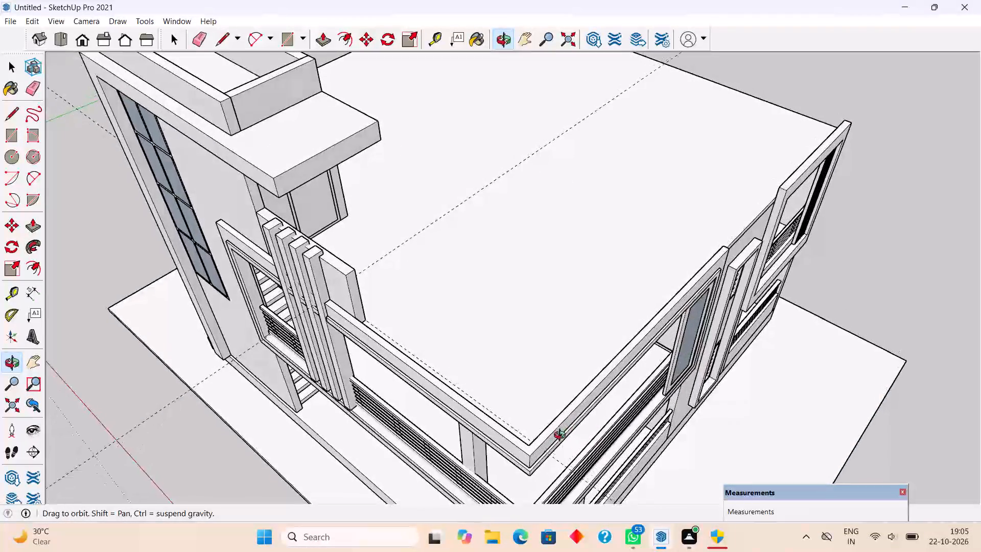
Push the roof slab's edge face back 9" behind the front wall between the two framed projections.
{"action": "middle_click_drag", "start_coordinate": [562, 436], "coordinate": [0, 349]}
{"action": "scroll", "coordinate": [416, 320], "scroll_direction": "up", "scroll_amount": 10}
{"action": "triple_click", "coordinate": [402, 318]}
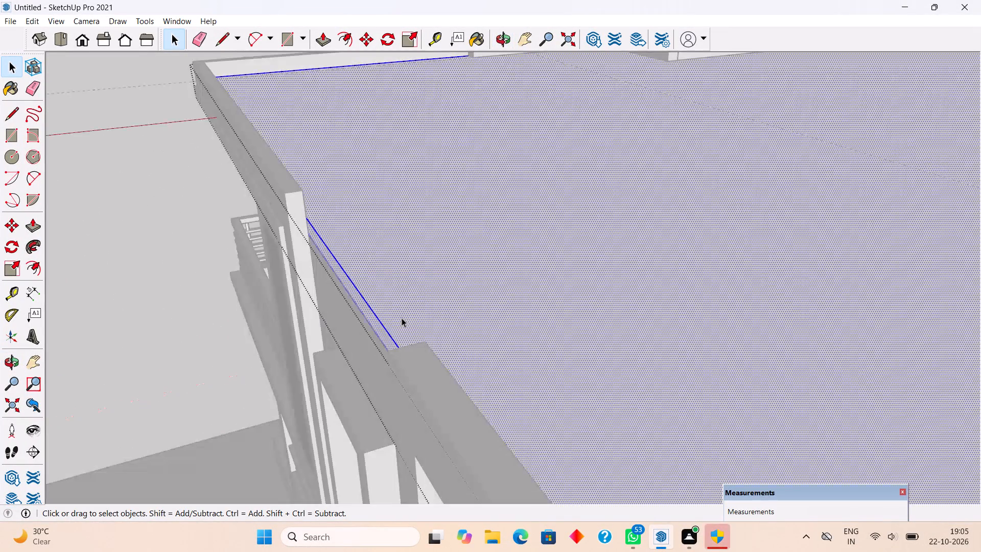
{"action": "scroll", "coordinate": [379, 327], "scroll_direction": "up", "scroll_amount": 4}
{"action": "middle_click_drag", "start_coordinate": [378, 330], "coordinate": [474, 317]}
{"action": "scroll", "coordinate": [474, 317], "scroll_direction": "up", "scroll_amount": 1}
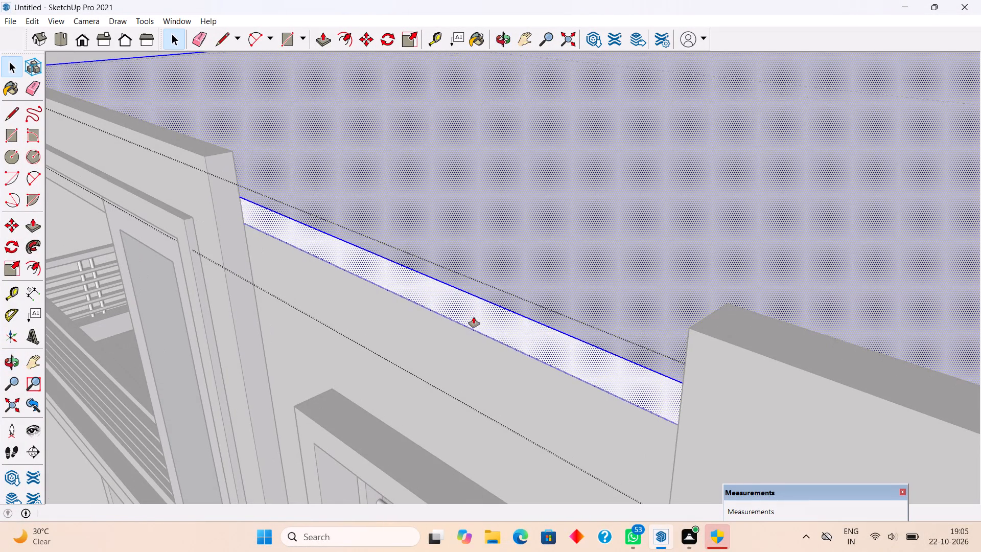
{"action": "key", "text": "p"}
{"action": "left_click", "coordinate": [492, 310]}
{"action": "middle_click_drag", "start_coordinate": [559, 309], "coordinate": [536, 364]}
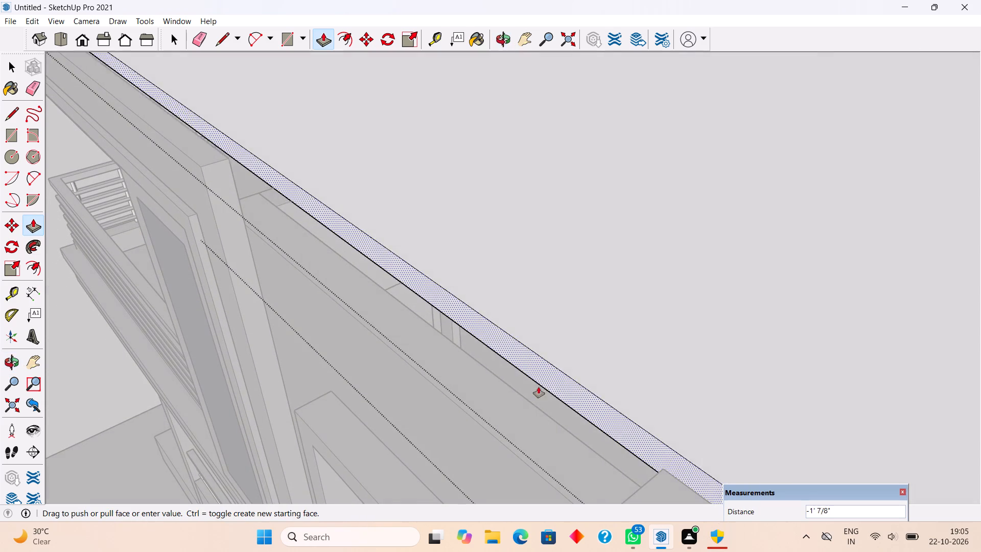
{"action": "left_click", "coordinate": [548, 414]}
{"action": "scroll", "coordinate": [545, 403], "scroll_direction": "down", "scroll_amount": 6}
{"action": "middle_click_drag", "start_coordinate": [538, 401], "coordinate": [338, 331]}
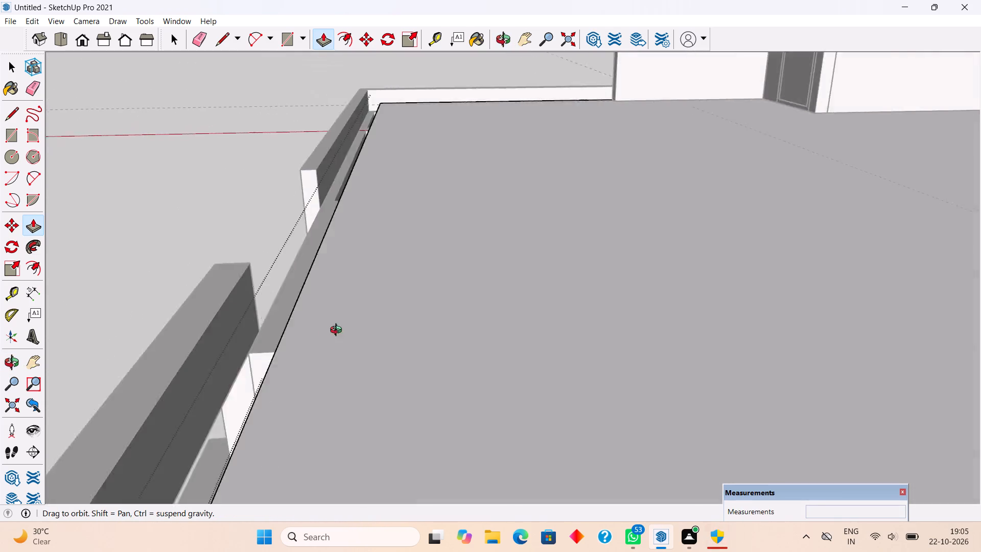
{"action": "middle_click_drag", "start_coordinate": [338, 331], "coordinate": [423, 285]}
{"action": "scroll", "coordinate": [415, 283], "scroll_direction": "down", "scroll_amount": 5}
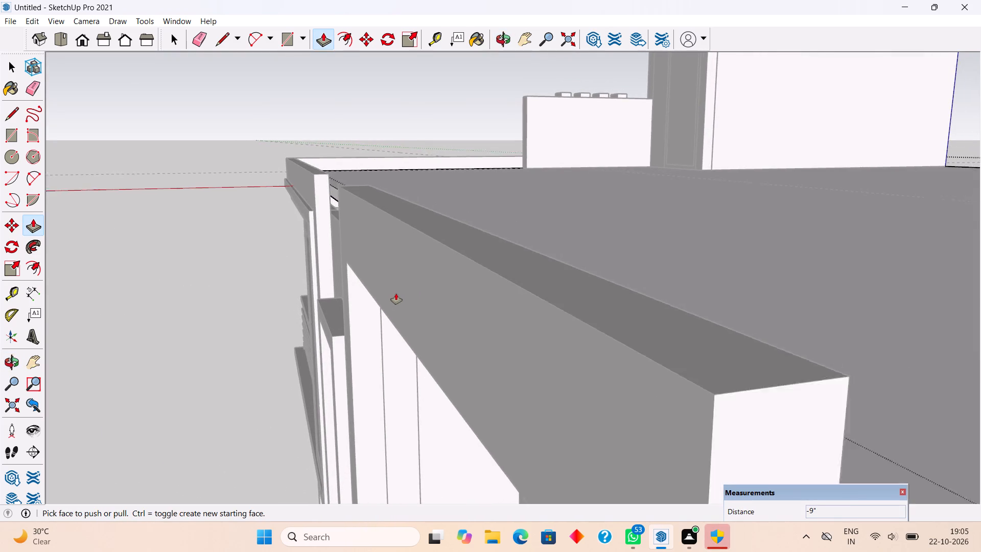
{"action": "scroll", "coordinate": [396, 293], "scroll_direction": "down", "scroll_amount": 2}
{"action": "key", "text": "space"}
{"action": "left_click", "coordinate": [205, 265]}
Examine the recessed roof edge and the tops of the framed projections from above and from the front.
{"action": "middle_click_drag", "start_coordinate": [565, 206], "coordinate": [450, 312]}
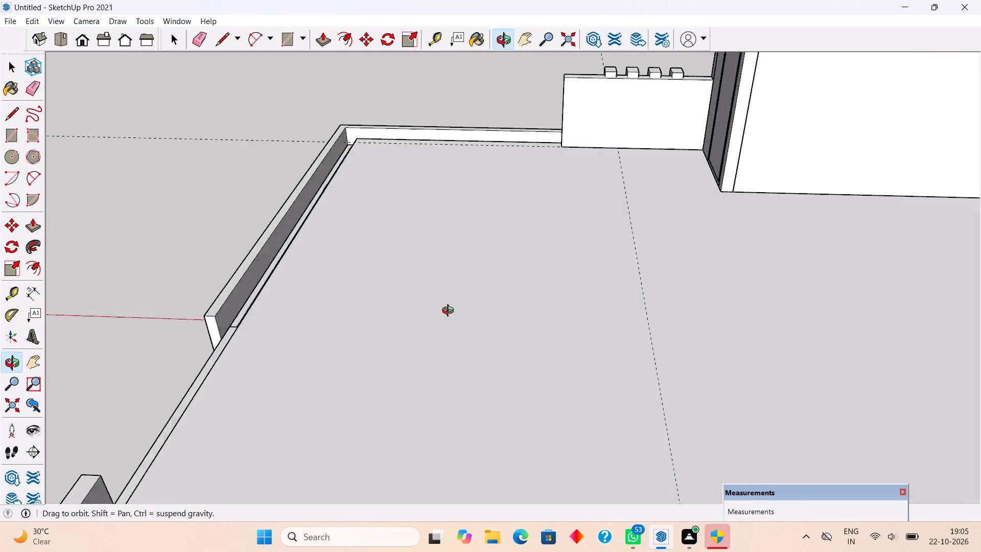
{"action": "middle_click_drag", "start_coordinate": [450, 312], "coordinate": [543, 192]}
{"action": "scroll", "coordinate": [542, 191], "scroll_direction": "down", "scroll_amount": 3}
{"action": "middle_click_drag", "start_coordinate": [499, 245], "coordinate": [510, 408]}
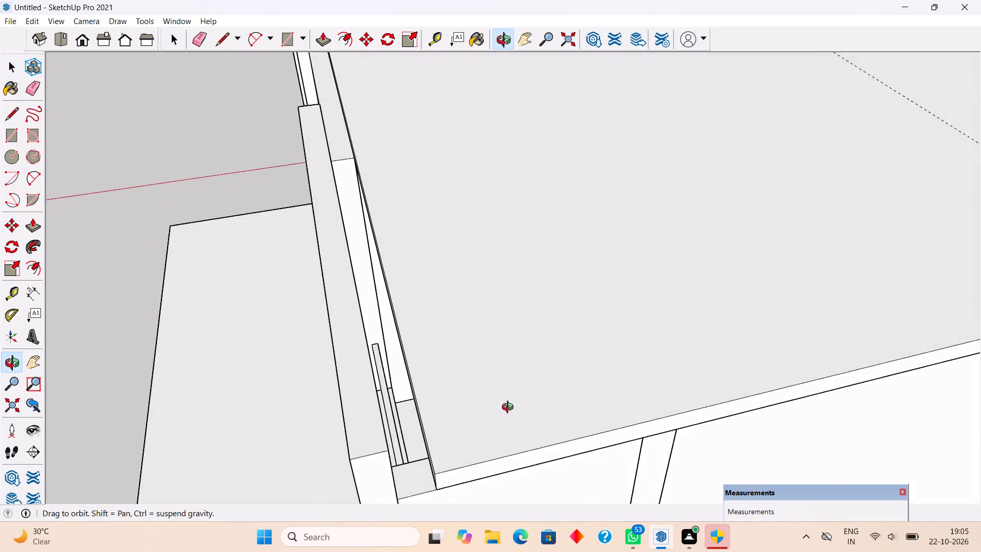
{"action": "middle_click_drag", "start_coordinate": [510, 408], "coordinate": [571, 470]}
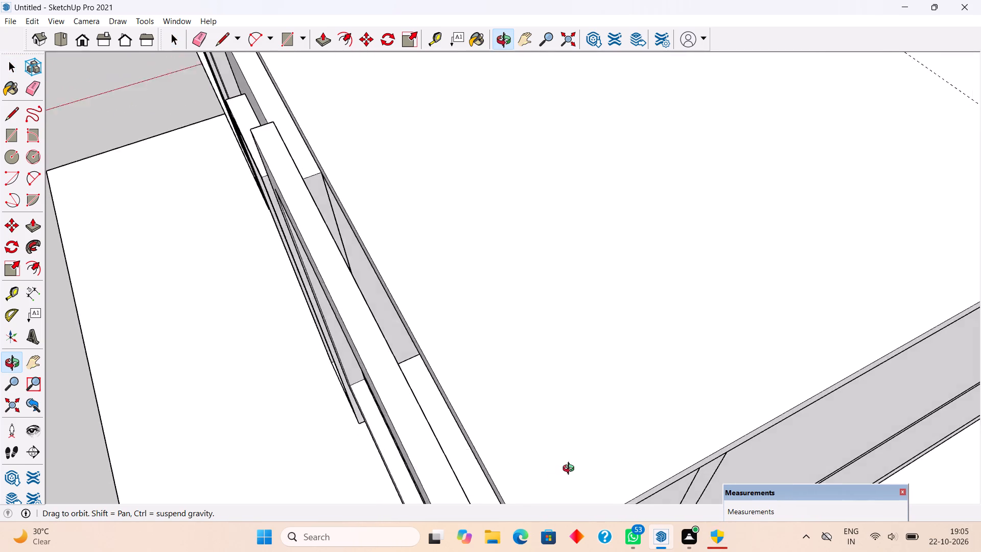
{"action": "middle_click_drag", "start_coordinate": [571, 470], "coordinate": [715, 330]}
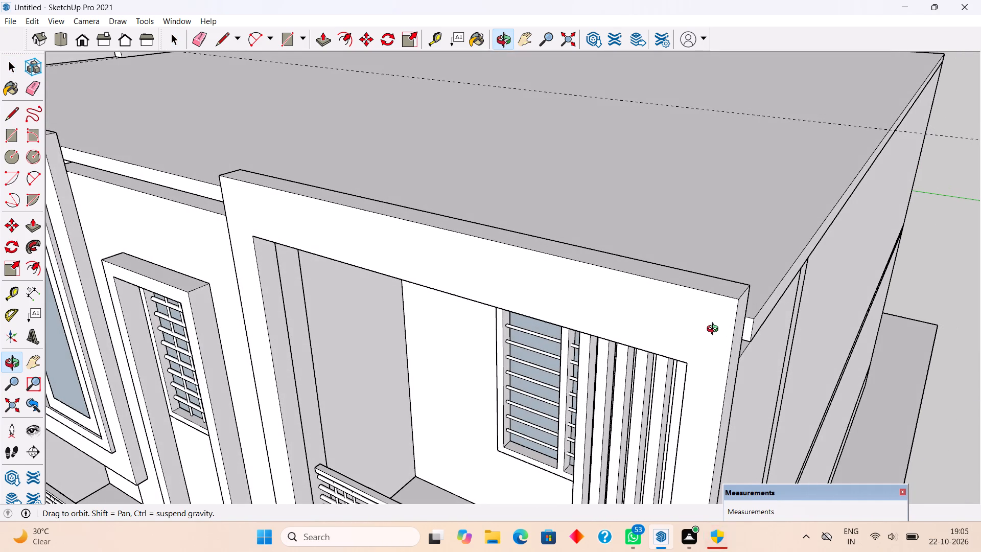
{"action": "middle_click_drag", "start_coordinate": [715, 330], "coordinate": [940, 348]}
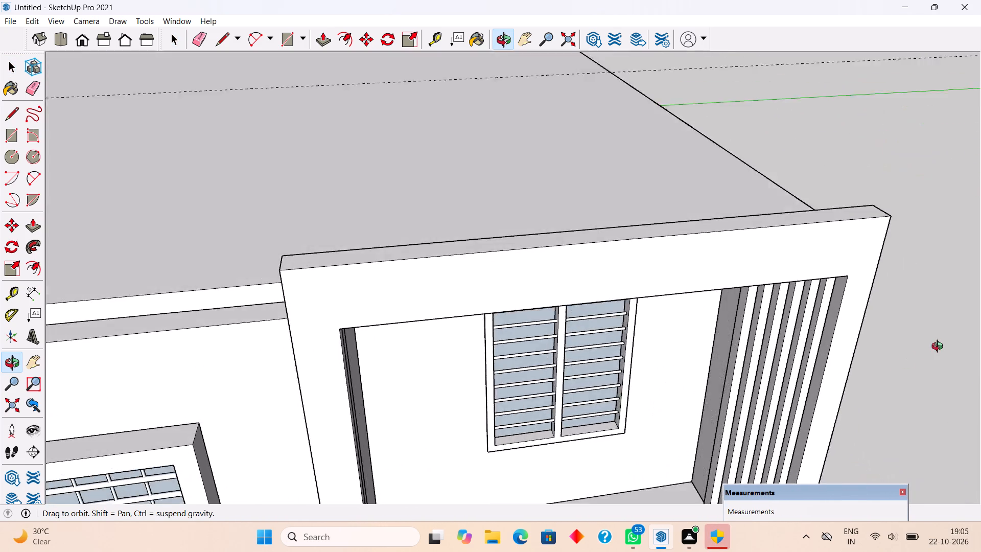
{"action": "middle_click_drag", "start_coordinate": [940, 348], "coordinate": [980, 348]}
{"action": "scroll", "coordinate": [429, 275], "scroll_direction": "down", "scroll_amount": 11}
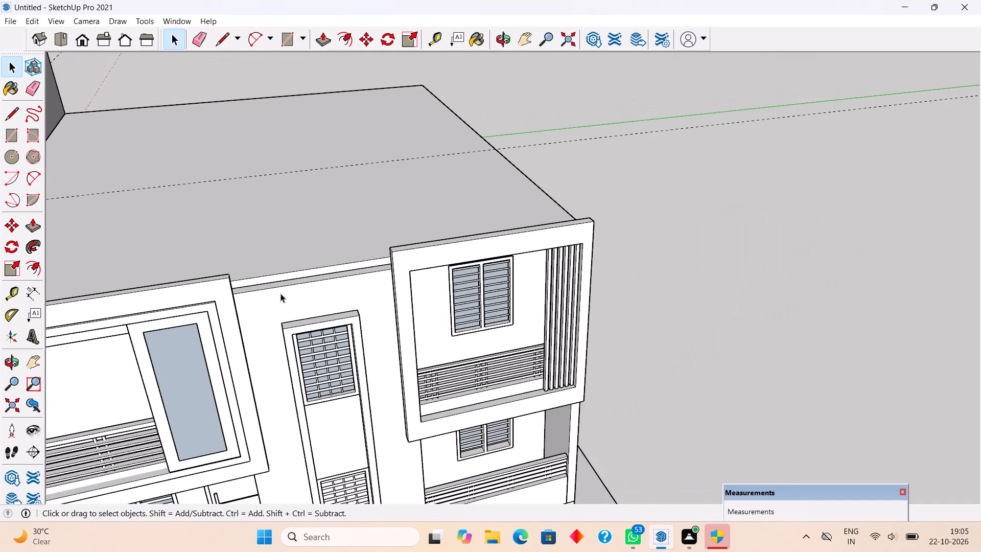
Pull the top of the front wall between the two framed projections up 6", and up another 5'.
{"action": "triple_click", "coordinate": [288, 282]}
{"action": "middle_click_drag", "start_coordinate": [307, 282], "coordinate": [303, 394]}
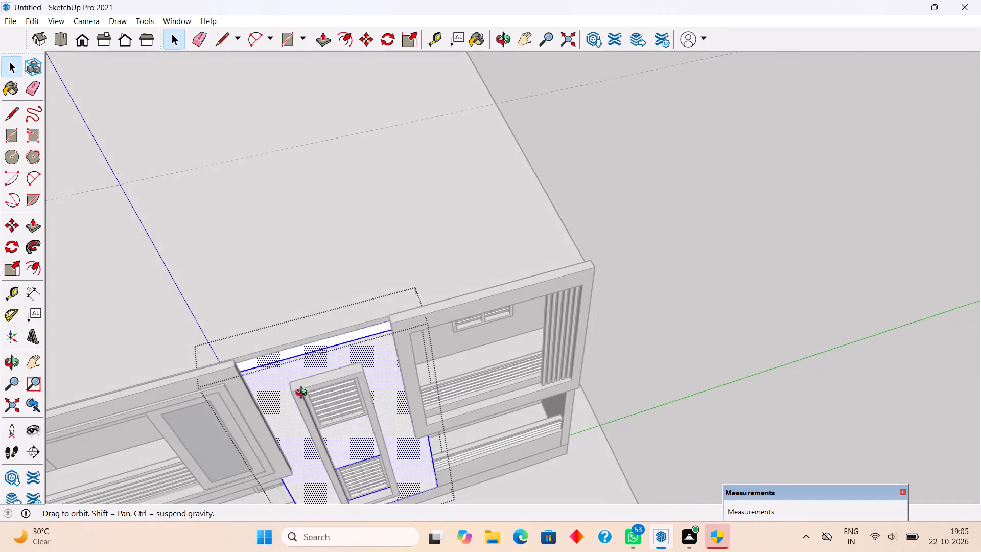
{"action": "middle_click_drag", "start_coordinate": [303, 394], "coordinate": [304, 395]}
{"action": "scroll", "coordinate": [310, 344], "scroll_direction": "up", "scroll_amount": 7}
{"action": "key", "text": "p"}
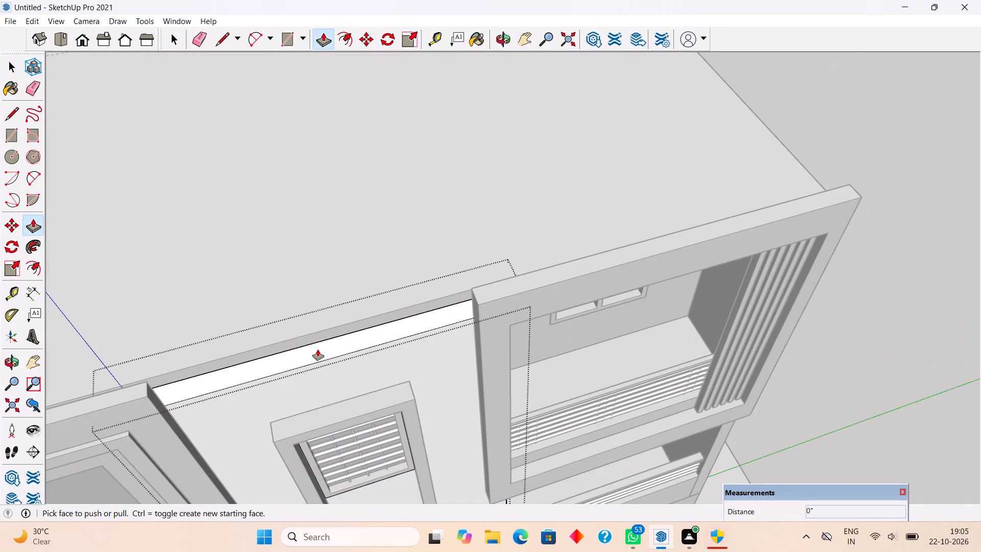
{"action": "left_click", "coordinate": [321, 354]}
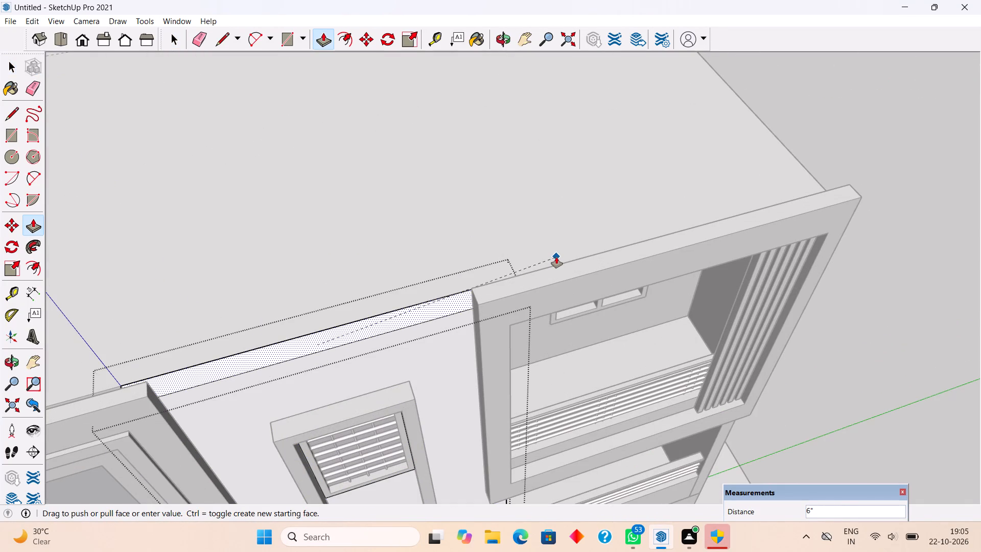
{"action": "left_click", "coordinate": [556, 257]}
{"action": "left_click", "coordinate": [429, 313]}
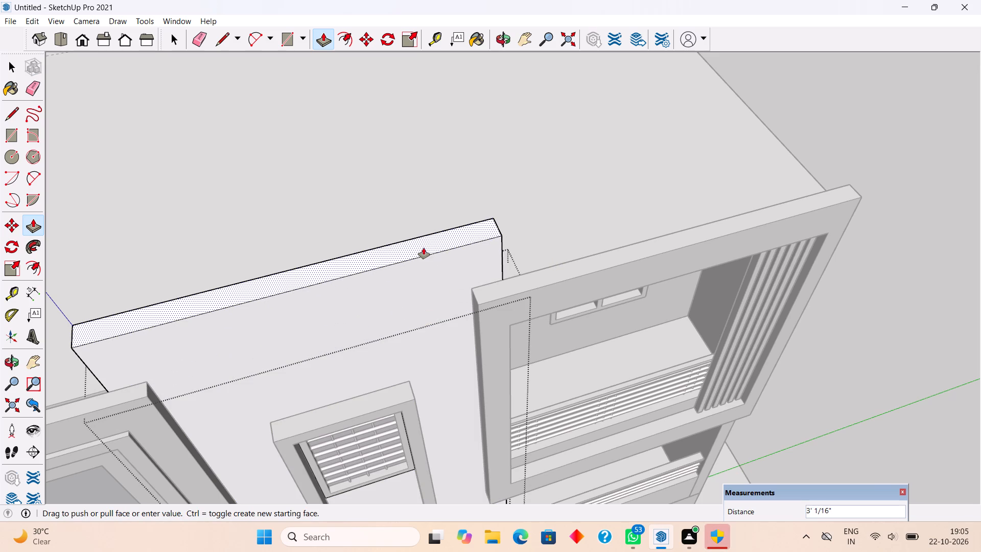
{"action": "type", "text": "5'"}
{"action": "key", "text": "Return"}
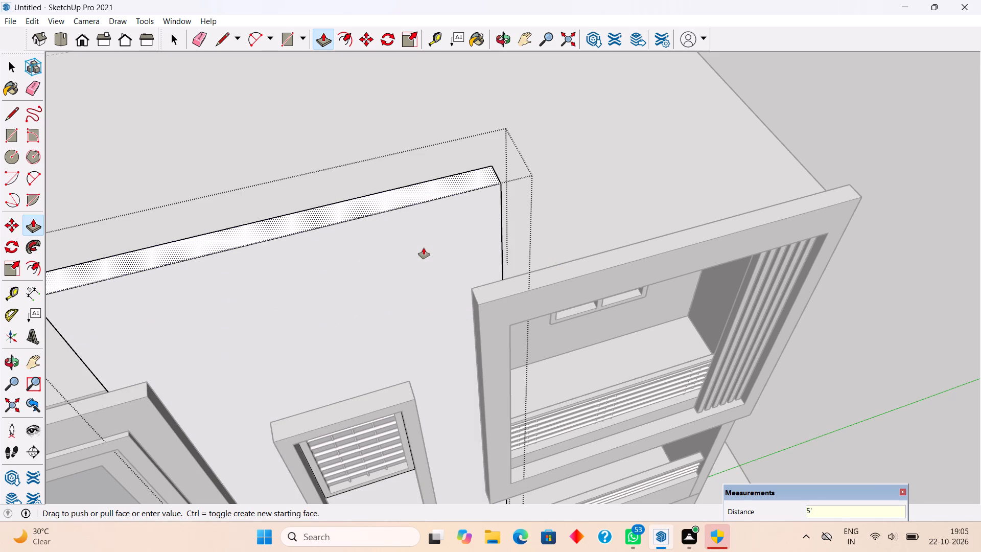
{"action": "key", "text": "space"}
{"action": "scroll", "coordinate": [424, 248], "scroll_direction": "down", "scroll_amount": 7}
{"action": "left_click", "coordinate": [740, 154]}
Draw a 9" dividing line at roof level across the raised wall's end face, on the louvred balcony frame's side.
{"action": "middle_click_drag", "start_coordinate": [661, 238], "coordinate": [310, 293]}
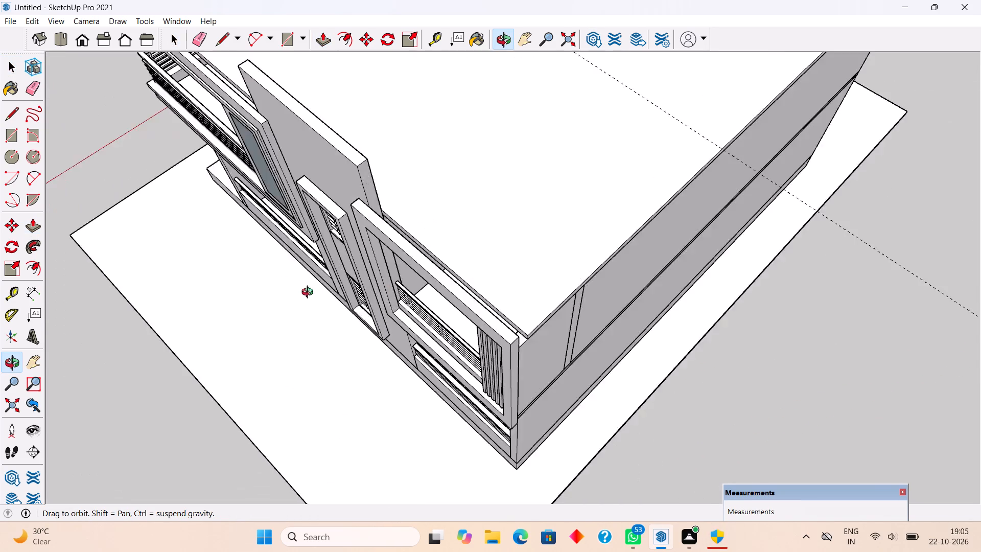
{"action": "middle_click_drag", "start_coordinate": [310, 293], "coordinate": [195, 311]}
{"action": "scroll", "coordinate": [341, 212], "scroll_direction": "up", "scroll_amount": 6}
{"action": "scroll", "coordinate": [420, 150], "scroll_direction": "up", "scroll_amount": 3}
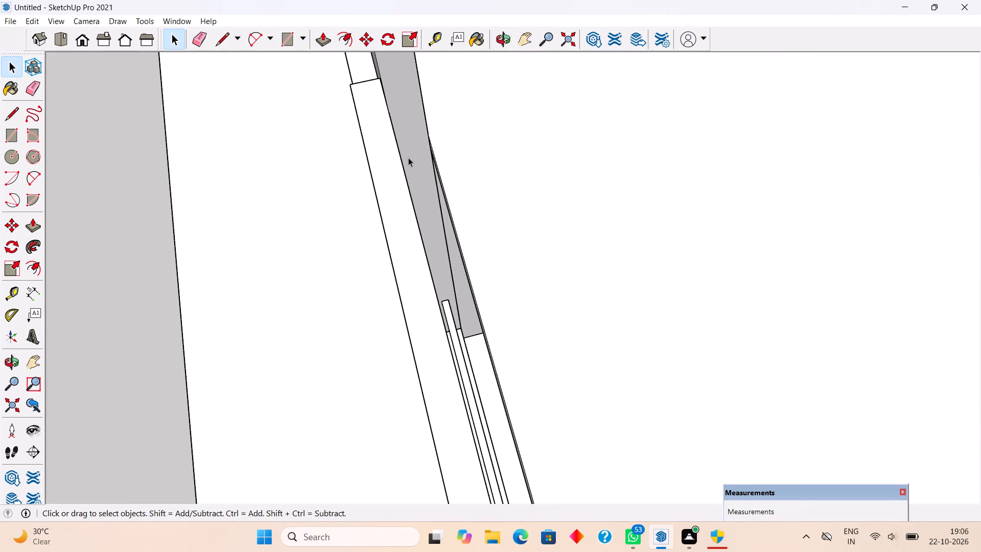
{"action": "triple_click", "coordinate": [413, 147]}
{"action": "middle_click_drag", "start_coordinate": [423, 181], "coordinate": [426, 127]}
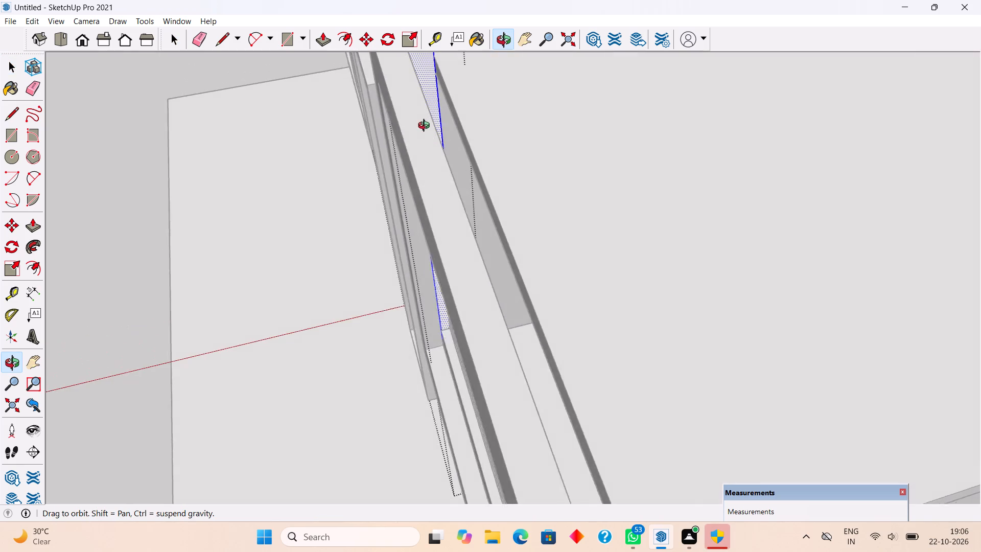
{"action": "middle_click_drag", "start_coordinate": [426, 127], "coordinate": [417, 132]}
{"action": "scroll", "coordinate": [432, 84], "scroll_direction": "up", "scroll_amount": 11}
{"action": "scroll", "coordinate": [431, 95], "scroll_direction": "down", "scroll_amount": 4}
{"action": "middle_click_drag", "start_coordinate": [422, 231], "coordinate": [428, 182]}
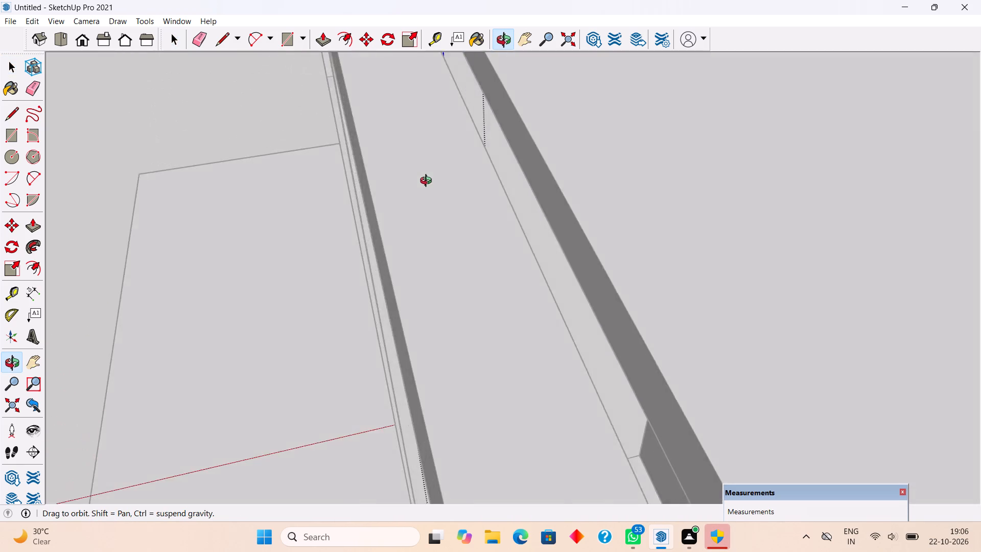
{"action": "middle_click_drag", "start_coordinate": [428, 182], "coordinate": [391, 242]}
{"action": "scroll", "coordinate": [391, 242], "scroll_direction": "down", "scroll_amount": 9}
{"action": "middle_click_drag", "start_coordinate": [373, 318], "coordinate": [462, 327]}
{"action": "scroll", "coordinate": [441, 229], "scroll_direction": "up", "scroll_amount": 5}
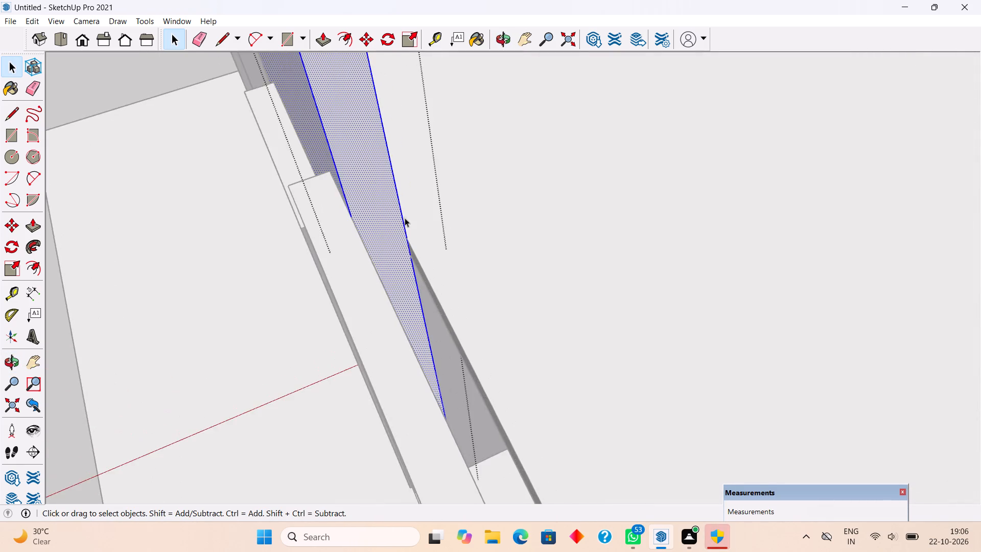
{"action": "scroll", "coordinate": [405, 218], "scroll_direction": "up", "scroll_amount": 17}
{"action": "scroll", "coordinate": [446, 262], "scroll_direction": "up", "scroll_amount": 9}
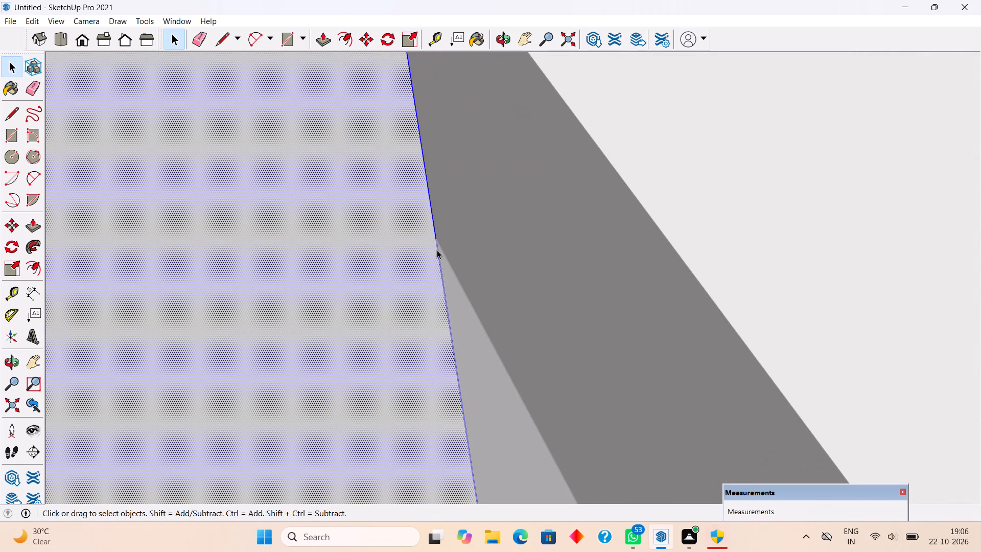
{"action": "key", "text": "l"}
{"action": "left_click", "coordinate": [434, 239]}
{"action": "scroll", "coordinate": [334, 254], "scroll_direction": "down", "scroll_amount": 2}
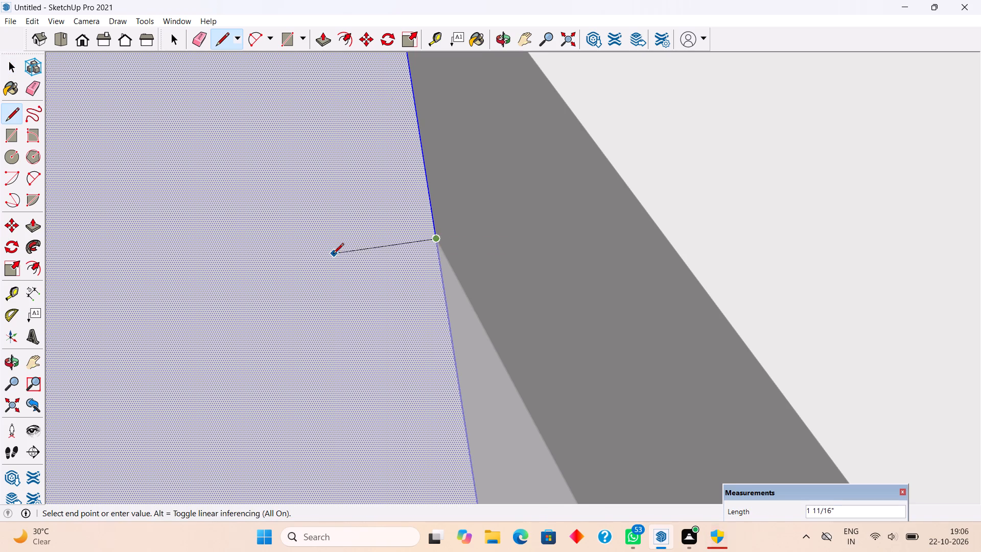
{"action": "scroll", "coordinate": [333, 255], "scroll_direction": "down", "scroll_amount": 6}
{"action": "left_click", "coordinate": [73, 370]}
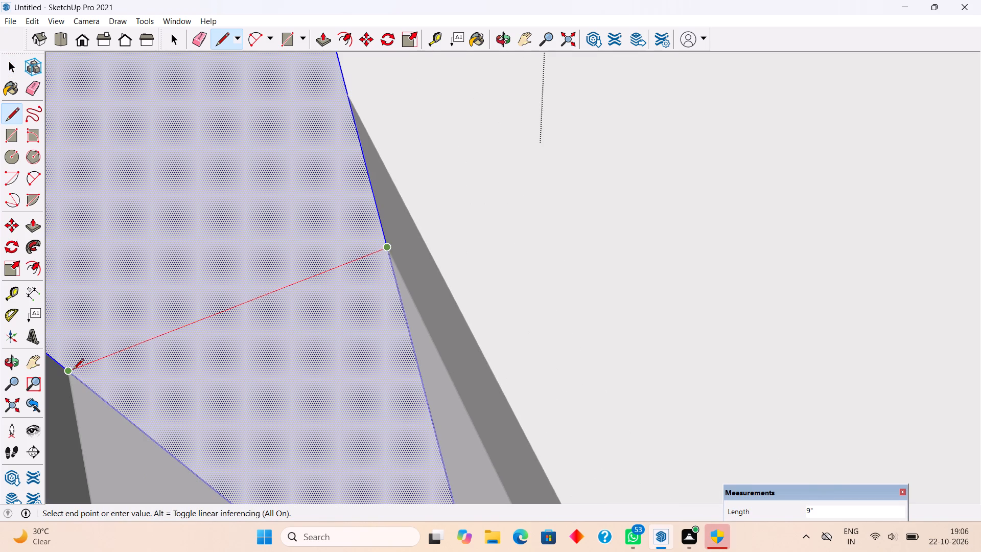
Extend the upper part of the raised wall's end face 12' 9" behind the louvred balcony frame to the roof corner.
{"action": "key", "text": "p"}
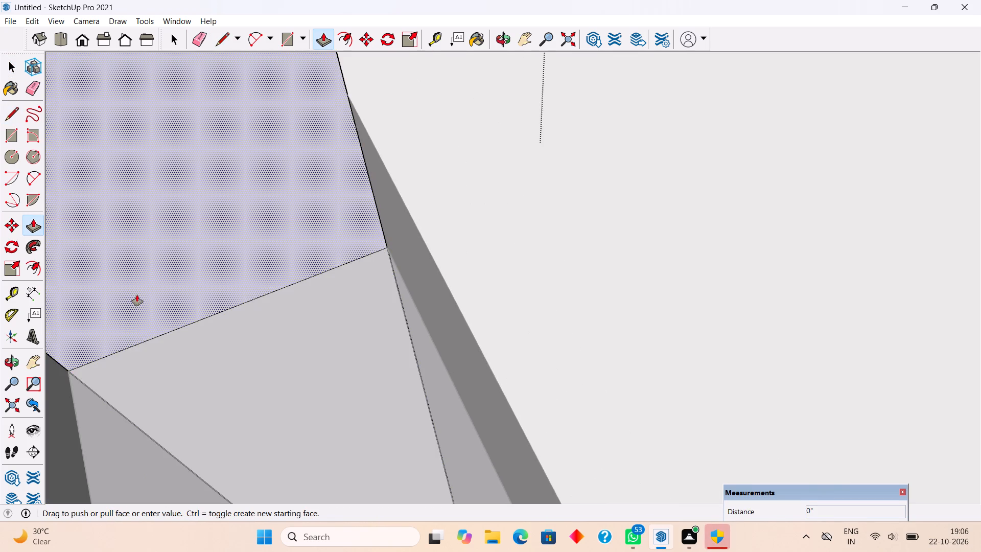
{"action": "left_click", "coordinate": [137, 295]}
{"action": "scroll", "coordinate": [187, 353], "scroll_direction": "down", "scroll_amount": 20}
{"action": "scroll", "coordinate": [187, 353], "scroll_direction": "down", "scroll_amount": 12}
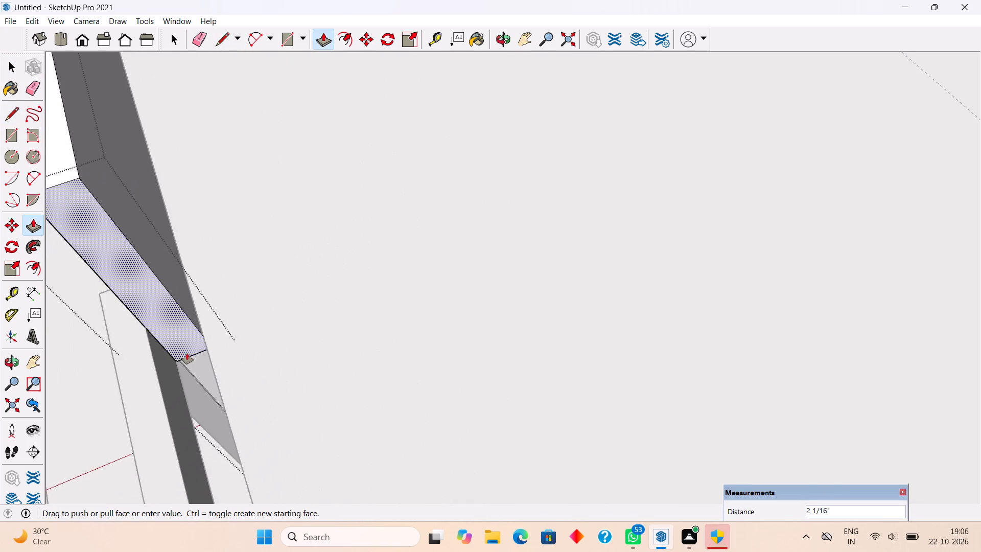
{"action": "scroll", "coordinate": [187, 353], "scroll_direction": "down", "scroll_amount": 20}
{"action": "scroll", "coordinate": [187, 353], "scroll_direction": "down", "scroll_amount": 2}
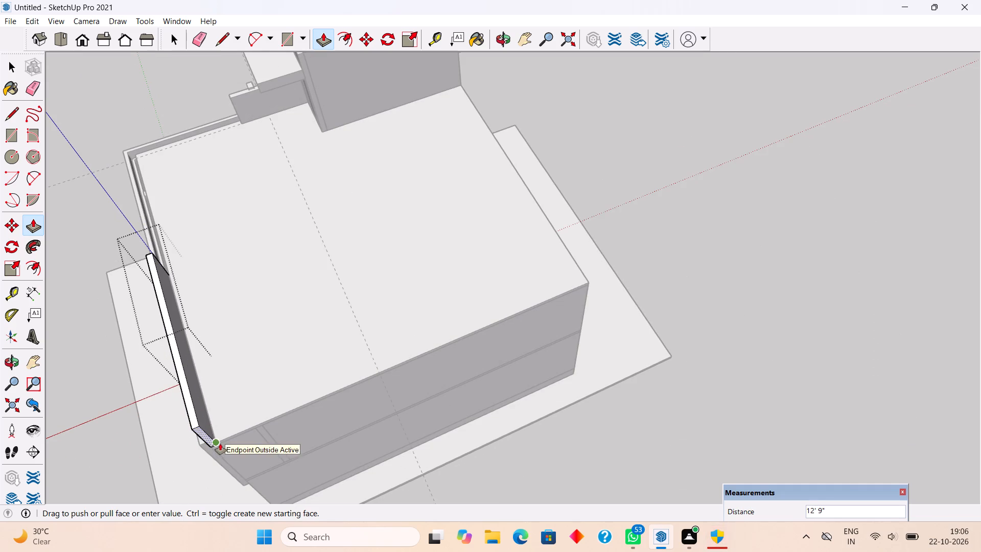
{"action": "left_click", "coordinate": [221, 443]}
{"action": "middle_click_drag", "start_coordinate": [234, 431], "coordinate": [428, 229]}
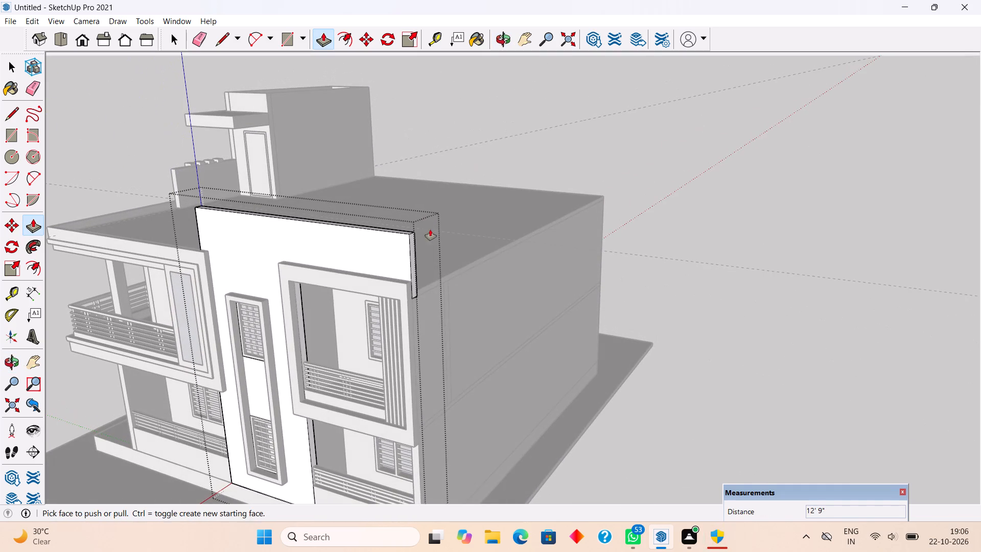
{"action": "key", "text": "space"}
{"action": "left_click", "coordinate": [624, 226]}
{"action": "scroll", "coordinate": [424, 285], "scroll_direction": "up", "scroll_amount": 3}
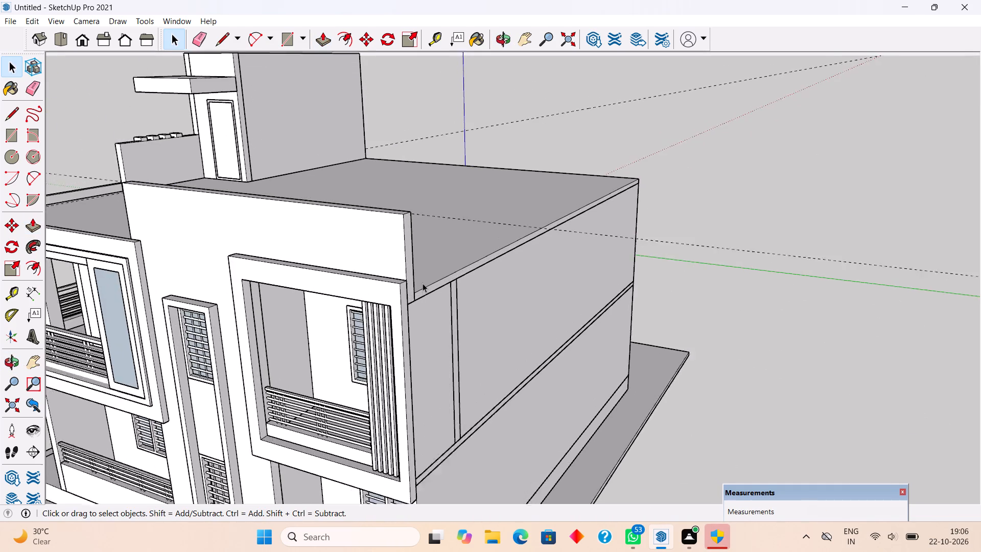
{"action": "scroll", "coordinate": [423, 283], "scroll_direction": "up", "scroll_amount": 3}
{"action": "middle_click_drag", "start_coordinate": [425, 283], "coordinate": [634, 256]}
{"action": "scroll", "coordinate": [634, 256], "scroll_direction": "down", "scroll_amount": 3}
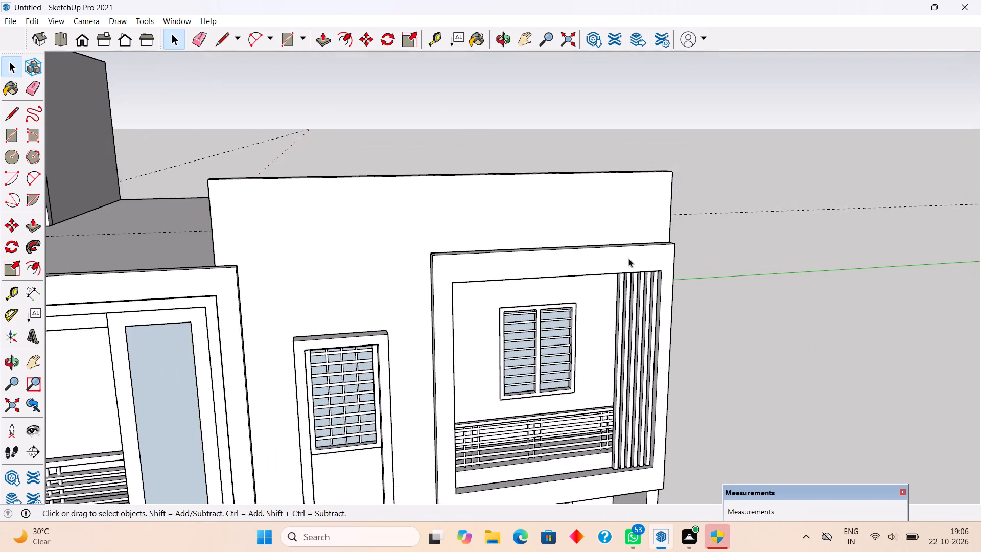
Examine the raised front wall and the roof surface from the front, from above and from the stairwell tower side.
{"action": "scroll", "coordinate": [618, 265], "scroll_direction": "down", "scroll_amount": 8}
{"action": "middle_click_drag", "start_coordinate": [566, 286], "coordinate": [468, 281]}
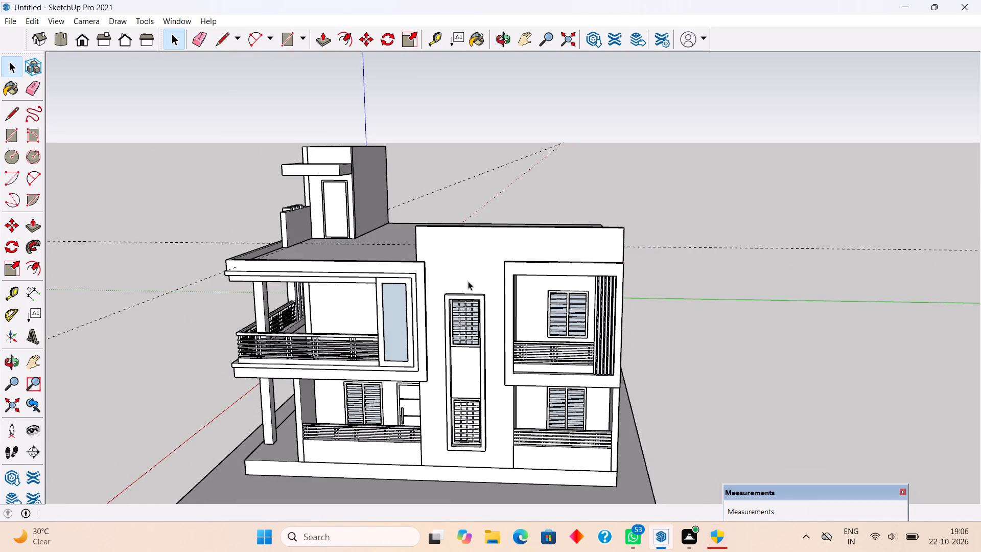
{"action": "middle_click_drag", "start_coordinate": [496, 283], "coordinate": [648, 377]}
{"action": "scroll", "coordinate": [503, 292], "scroll_direction": "down", "scroll_amount": 1}
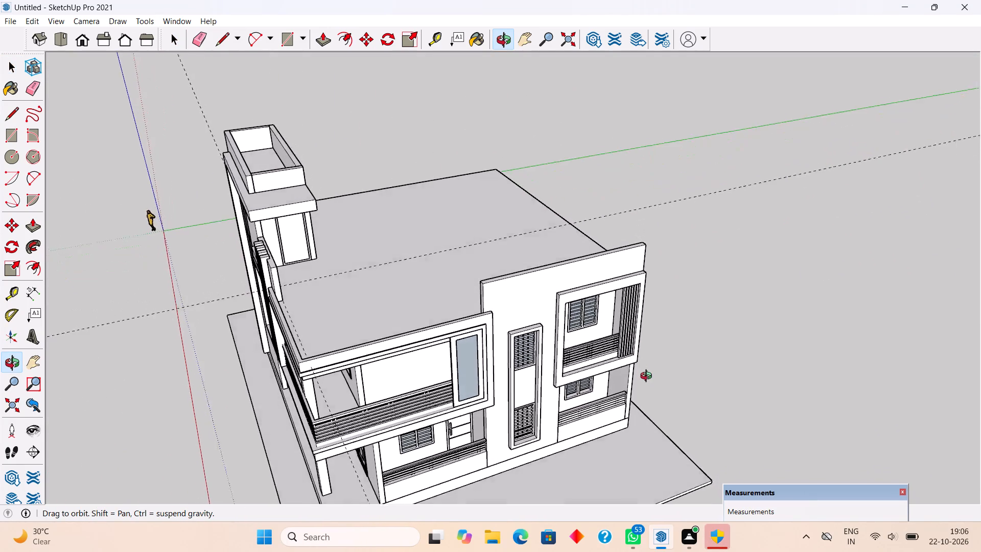
{"action": "middle_click_drag", "start_coordinate": [648, 377], "coordinate": [589, 435]}
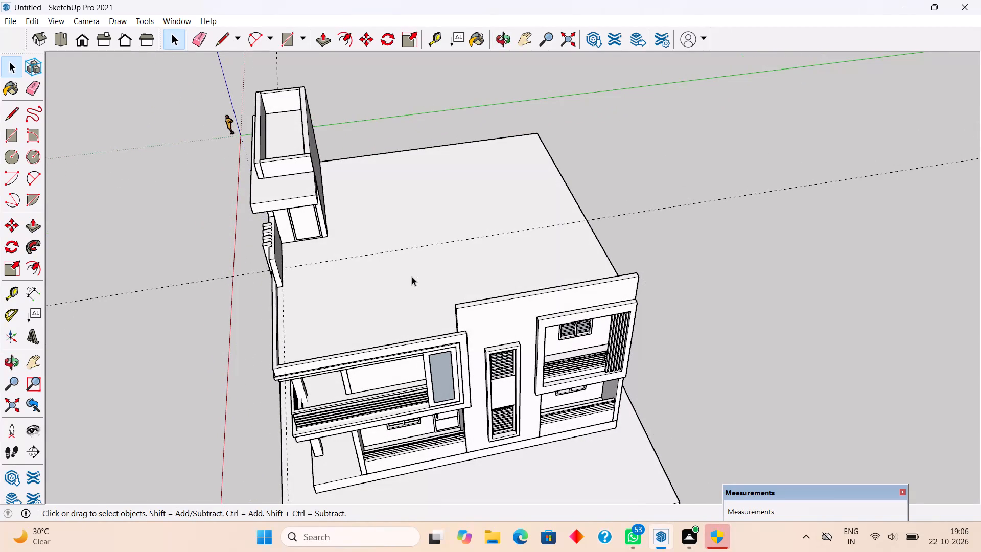
{"action": "middle_click_drag", "start_coordinate": [411, 281], "coordinate": [785, 321]}
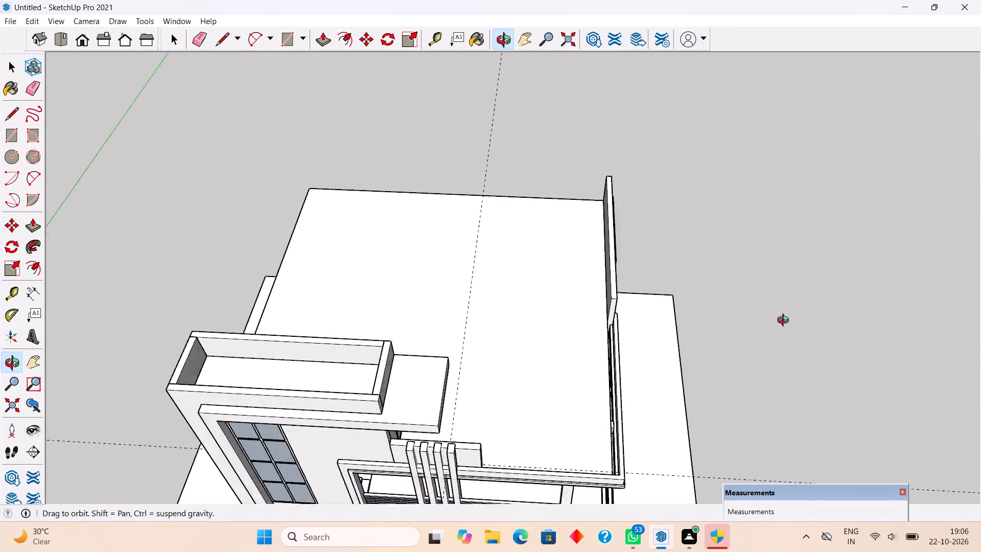
{"action": "middle_click_drag", "start_coordinate": [785, 321], "coordinate": [809, 315]}
Draw a vertical dividing line across the recessed roof slab's front edge face where it meets the raised front wall's end.
{"action": "scroll", "coordinate": [756, 332], "scroll_direction": "up", "scroll_amount": 5}
{"action": "scroll", "coordinate": [578, 344], "scroll_direction": "up", "scroll_amount": 6}
{"action": "middle_click_drag", "start_coordinate": [533, 330], "coordinate": [510, 279]}
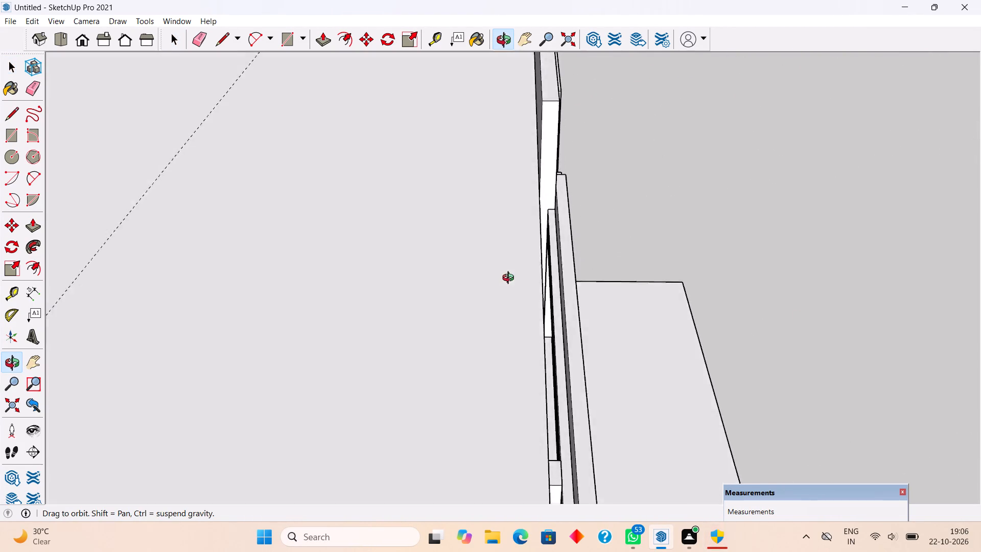
{"action": "middle_click_drag", "start_coordinate": [510, 279], "coordinate": [425, 314]}
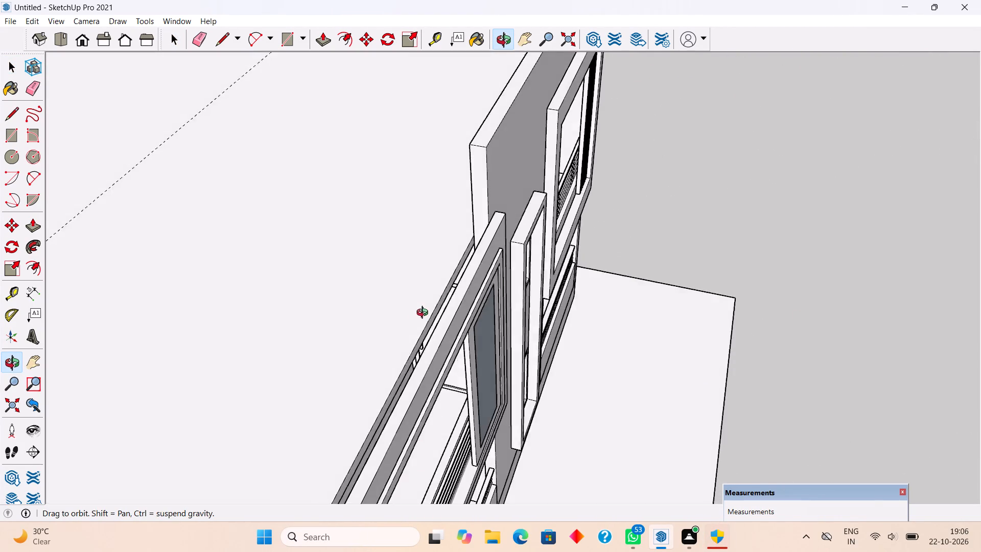
{"action": "middle_click_drag", "start_coordinate": [425, 314], "coordinate": [310, 378]}
{"action": "scroll", "coordinate": [337, 329], "scroll_direction": "up", "scroll_amount": 14}
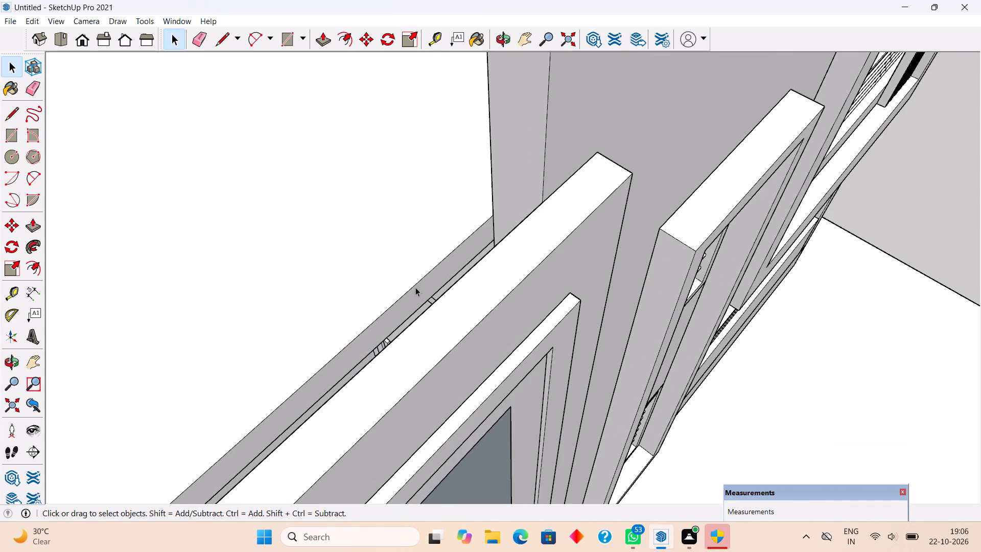
{"action": "scroll", "coordinate": [415, 287], "scroll_direction": "up", "scroll_amount": 3}
{"action": "triple_click", "coordinate": [442, 282]}
{"action": "scroll", "coordinate": [513, 191], "scroll_direction": "up", "scroll_amount": 10}
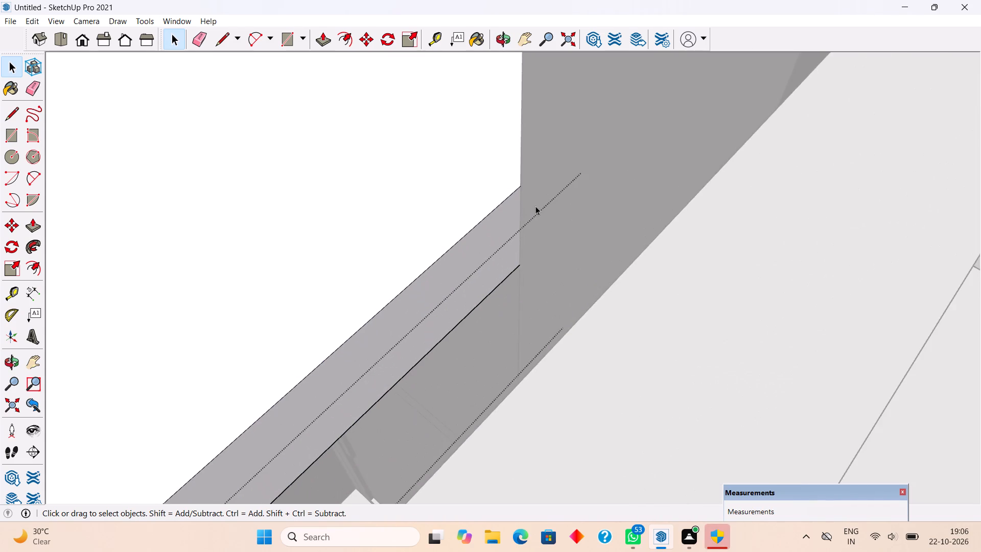
{"action": "key", "text": "l"}
{"action": "left_click", "coordinate": [522, 183]}
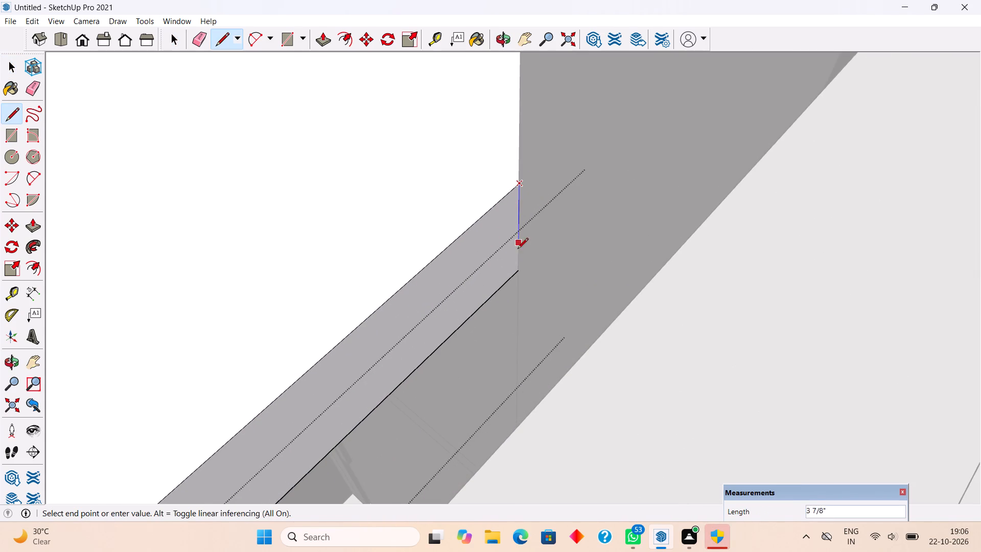
{"action": "left_click", "coordinate": [518, 268]}
Pull the recessed front edge face of the roof slab out 9" behind the glazed balcony frame.
{"action": "key", "text": "p"}
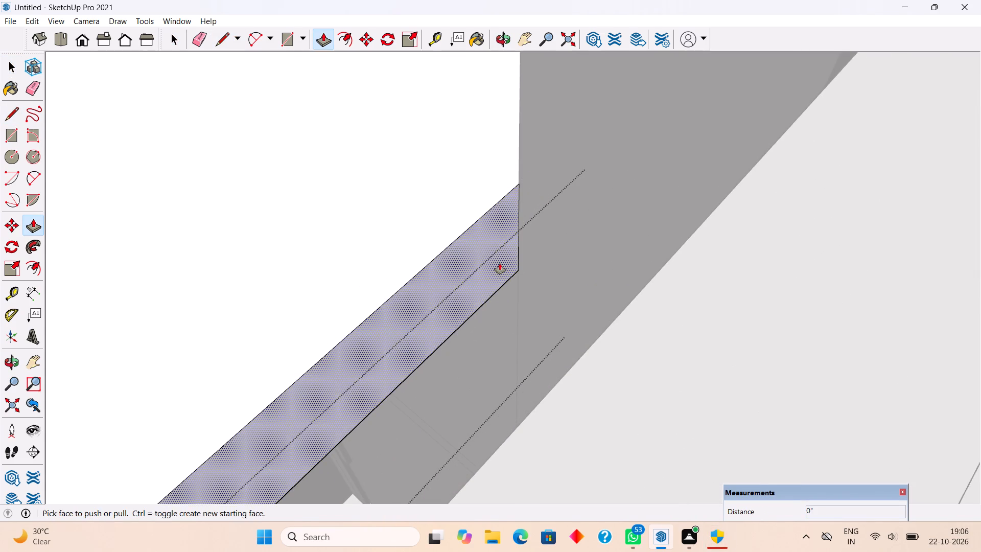
{"action": "left_click", "coordinate": [500, 263]}
{"action": "scroll", "coordinate": [549, 285], "scroll_direction": "down", "scroll_amount": 9}
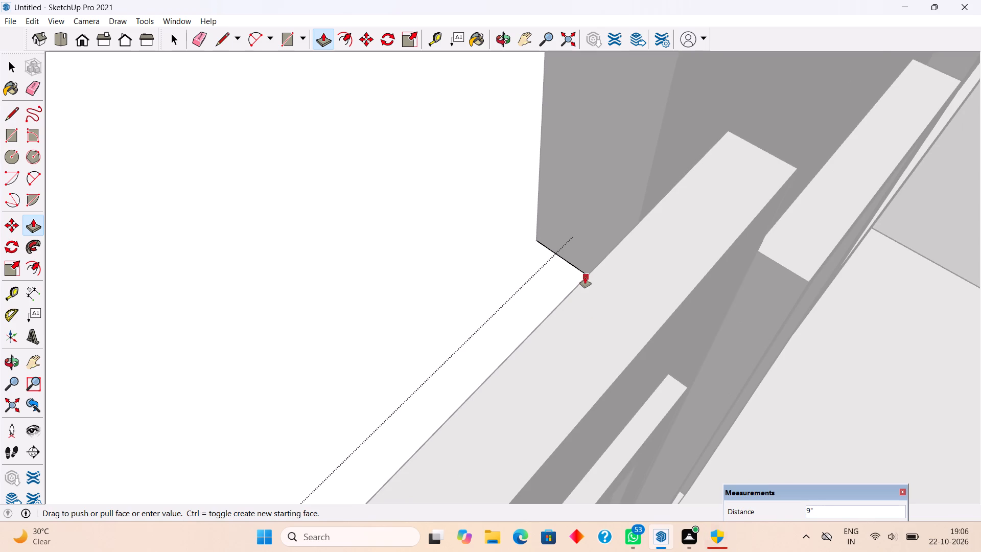
{"action": "left_click", "coordinate": [586, 276]}
{"action": "scroll", "coordinate": [641, 332], "scroll_direction": "down", "scroll_amount": 2}
{"action": "middle_click_drag", "start_coordinate": [619, 318], "coordinate": [532, 205]}
{"action": "scroll", "coordinate": [532, 205], "scroll_direction": "down", "scroll_amount": 3}
{"action": "key", "text": "space"}
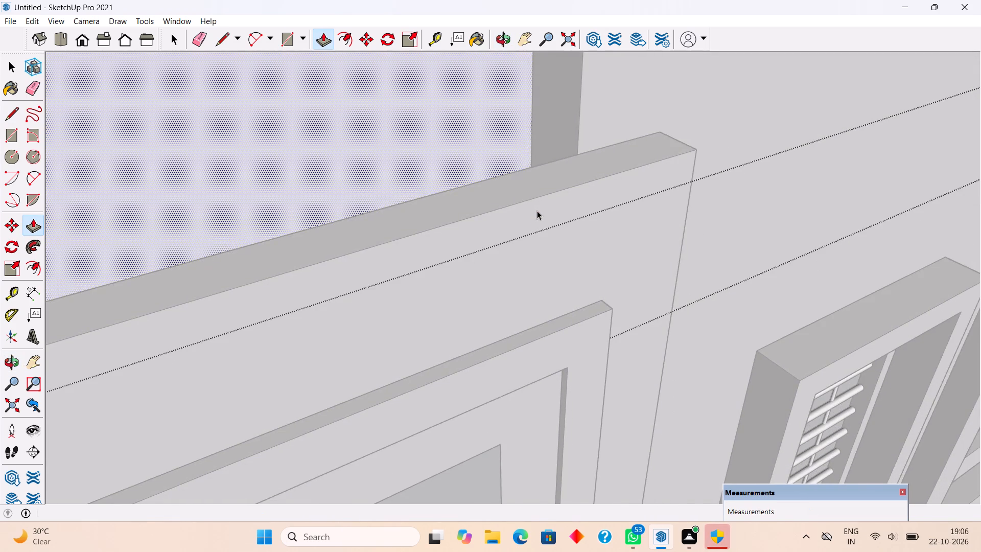
{"action": "scroll", "coordinate": [537, 211], "scroll_direction": "down", "scroll_amount": 6}
{"action": "scroll", "coordinate": [538, 213], "scroll_direction": "down", "scroll_amount": 20}
{"action": "scroll", "coordinate": [538, 213], "scroll_direction": "down", "scroll_amount": 5}
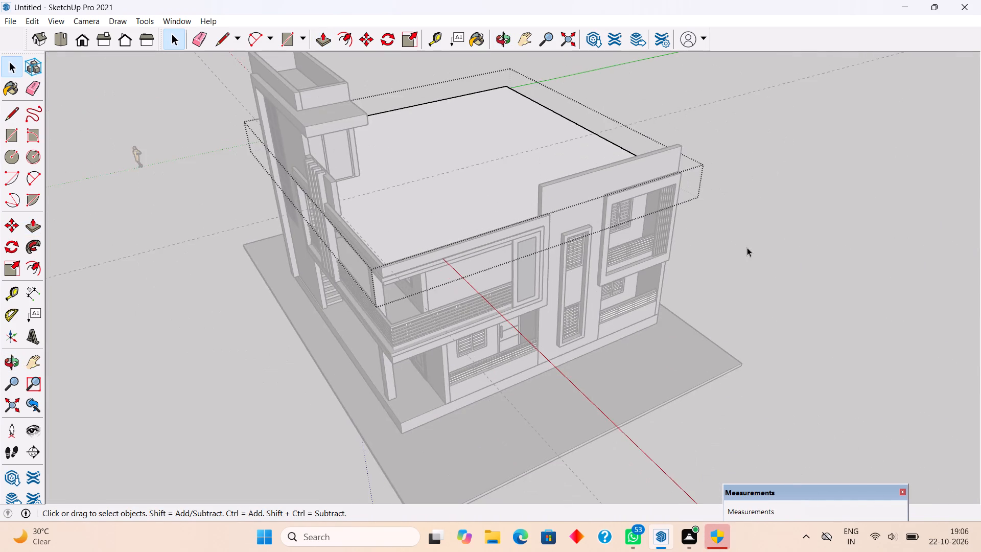
{"action": "left_click", "coordinate": [747, 247]}
Draw a roof rectangle 9" by about 10' 8" from the raised wall's end, using a guide along its inner face.
{"action": "middle_click_drag", "start_coordinate": [490, 209], "coordinate": [906, 281]}
{"action": "scroll", "coordinate": [640, 250], "scroll_direction": "up", "scroll_amount": 6}
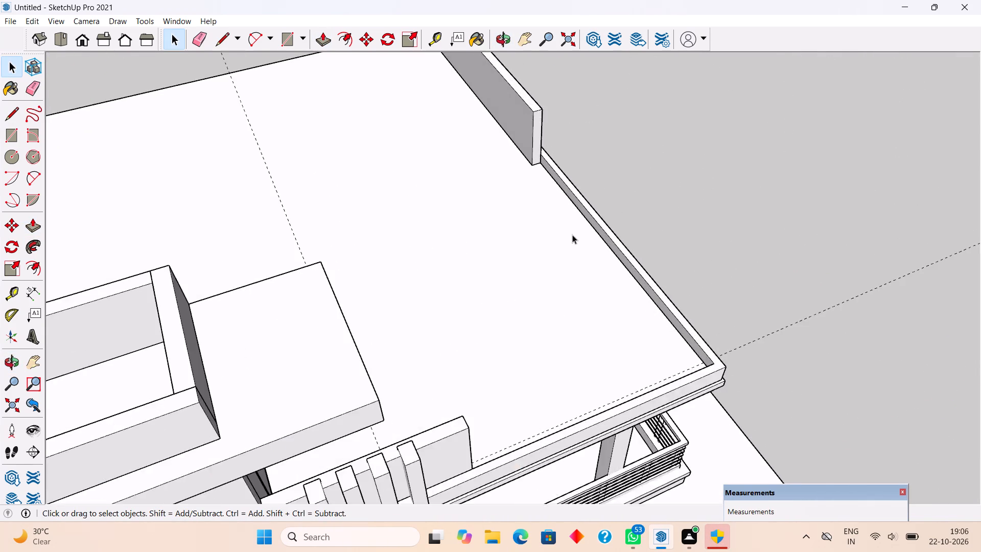
{"action": "scroll", "coordinate": [574, 232], "scroll_direction": "up", "scroll_amount": 4}
{"action": "key", "text": "t"}
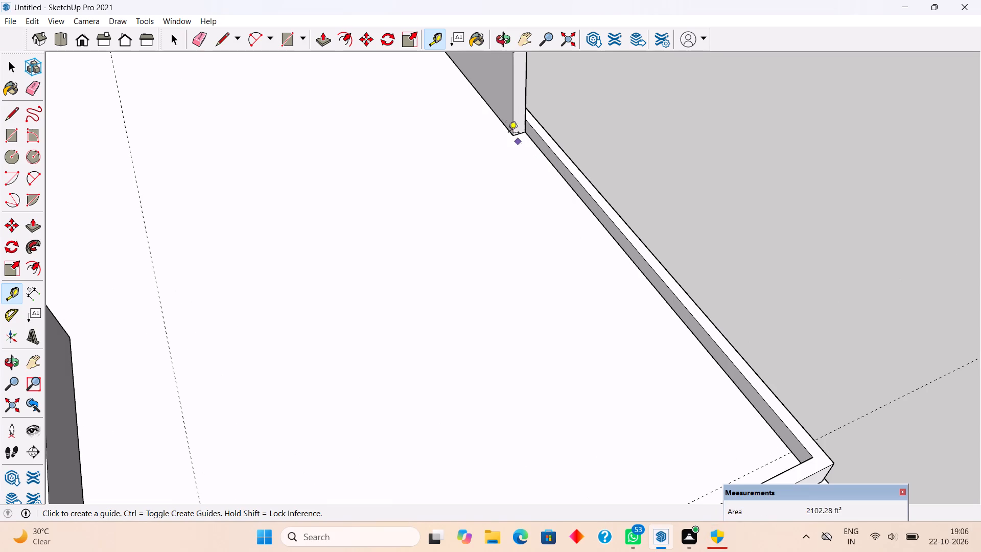
{"action": "double_click", "coordinate": [500, 120]}
{"action": "key", "text": "r"}
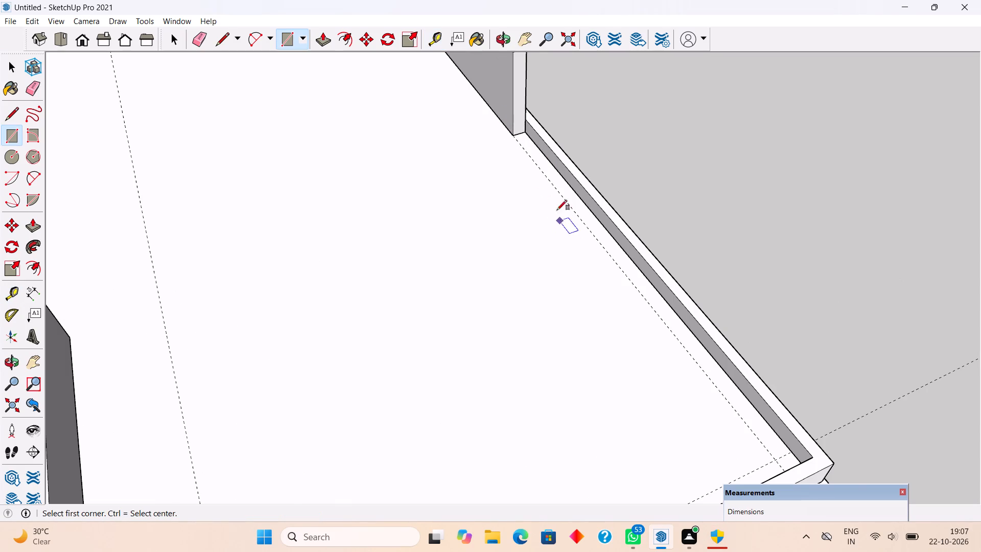
{"action": "scroll", "coordinate": [529, 130], "scroll_direction": "up", "scroll_amount": 4}
{"action": "left_click", "coordinate": [524, 130]}
{"action": "scroll", "coordinate": [520, 154], "scroll_direction": "down", "scroll_amount": 4}
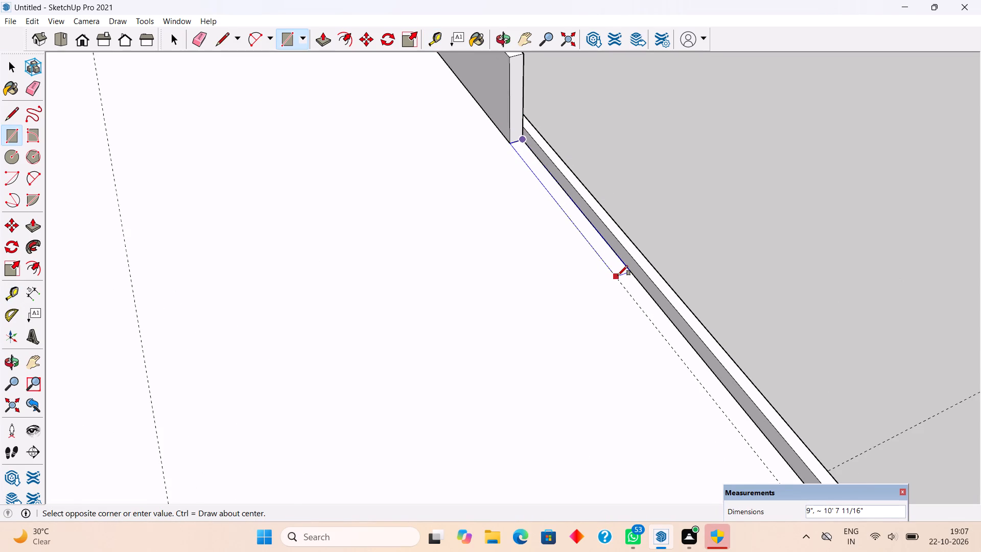
{"action": "left_click", "coordinate": [618, 275]}
Pull the 9"-wide roof strip up level with the top of the raised front wall.
{"action": "key", "text": "p"}
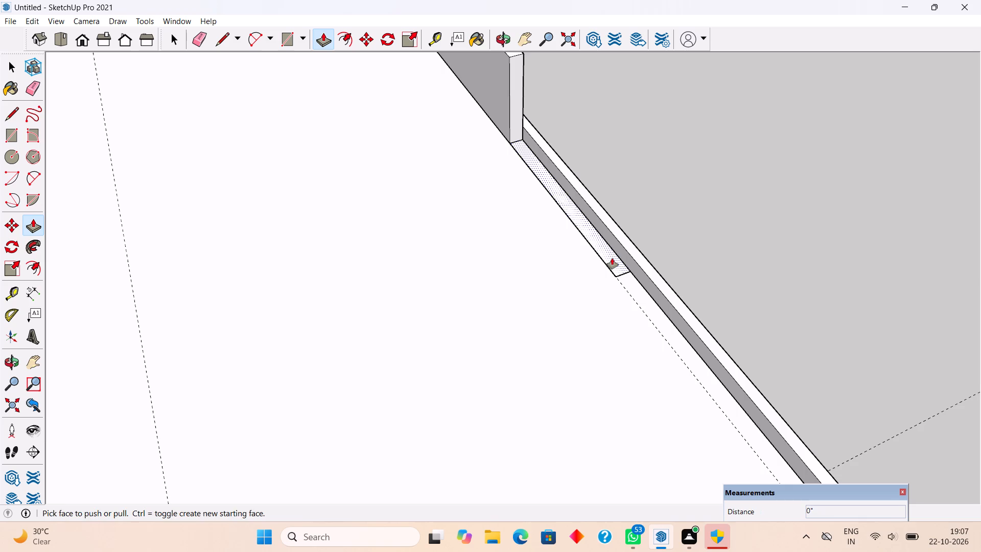
{"action": "left_click", "coordinate": [612, 258]}
{"action": "scroll", "coordinate": [609, 179], "scroll_direction": "down", "scroll_amount": 4}
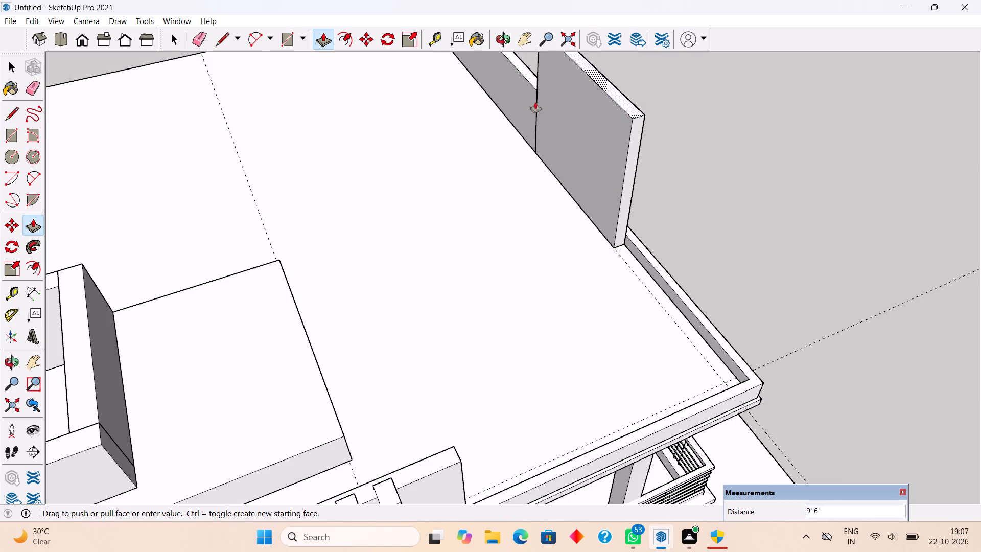
{"action": "left_click", "coordinate": [528, 79]}
{"action": "middle_click_drag", "start_coordinate": [708, 236], "coordinate": [489, 241]}
{"action": "key", "text": "space"}
Examine the extended front parapet wall and the open roof corner from the front and from the tower side.
{"action": "scroll", "coordinate": [489, 241], "scroll_direction": "down", "scroll_amount": 1}
{"action": "middle_click_drag", "start_coordinate": [562, 266], "coordinate": [345, 206]}
{"action": "scroll", "coordinate": [345, 205], "scroll_direction": "down", "scroll_amount": 3}
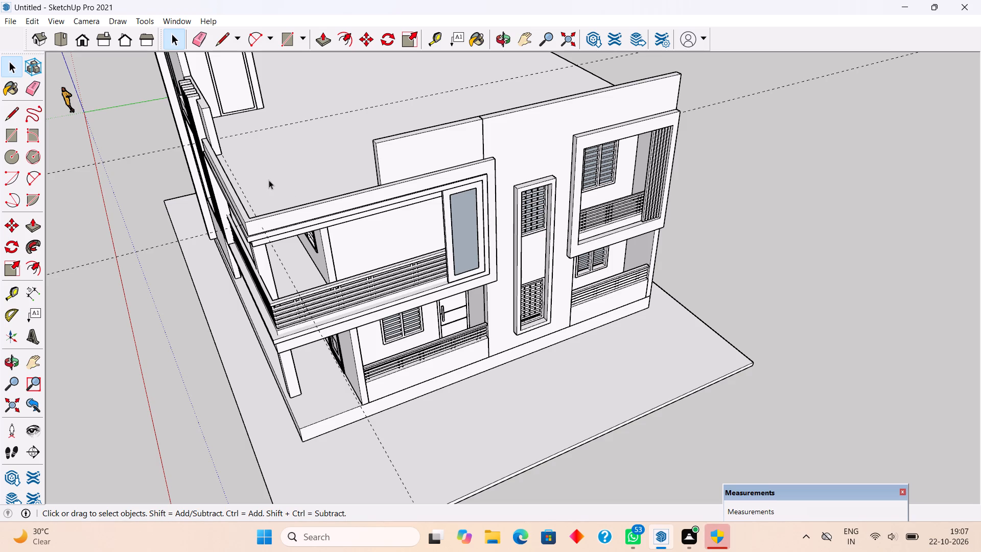
{"action": "middle_click_drag", "start_coordinate": [309, 233], "coordinate": [449, 253]}
{"action": "scroll", "coordinate": [448, 252], "scroll_direction": "down", "scroll_amount": 1}
{"action": "middle_click_drag", "start_coordinate": [395, 240], "coordinate": [464, 214]}
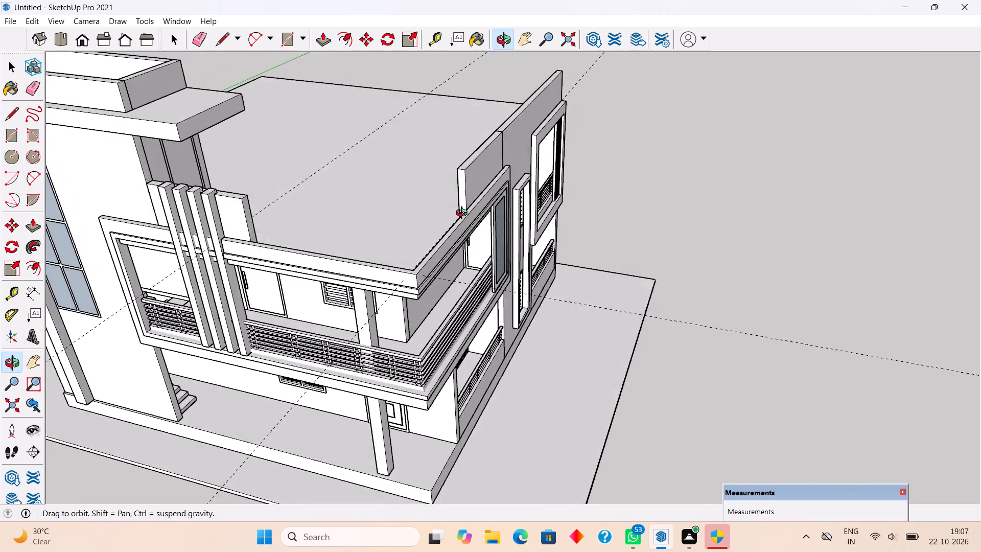
{"action": "middle_click_drag", "start_coordinate": [464, 214], "coordinate": [474, 209]}
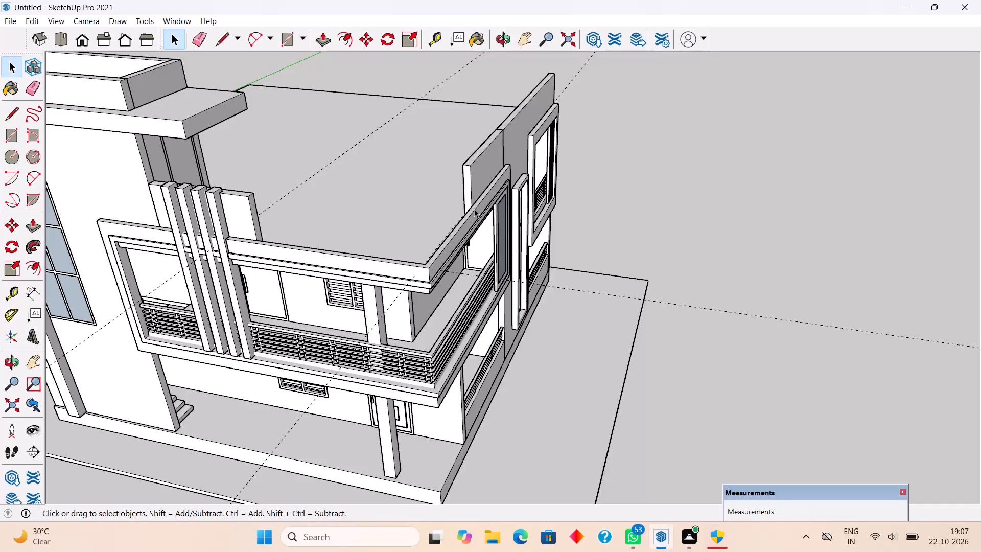
{"action": "scroll", "coordinate": [445, 198], "scroll_direction": "down", "scroll_amount": 5}
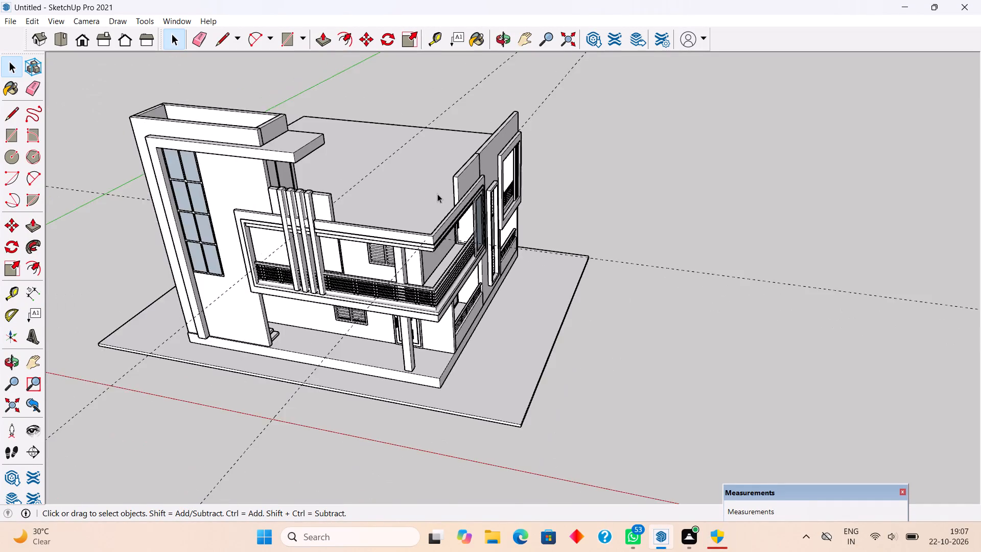
Draw a rectangle about 2 5/8" by 2 5/16" at the guide intersection near the open roof corner.
{"action": "middle_click_drag", "start_coordinate": [436, 194], "coordinate": [425, 388]}
{"action": "scroll", "coordinate": [410, 339], "scroll_direction": "up", "scroll_amount": 11}
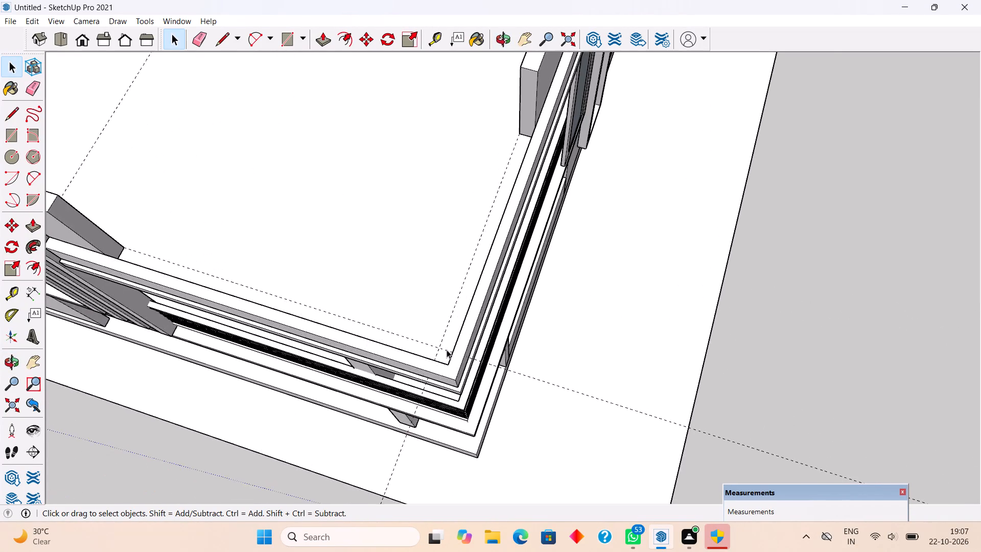
{"action": "scroll", "coordinate": [447, 350], "scroll_direction": "up", "scroll_amount": 15}
{"action": "key", "text": "r"}
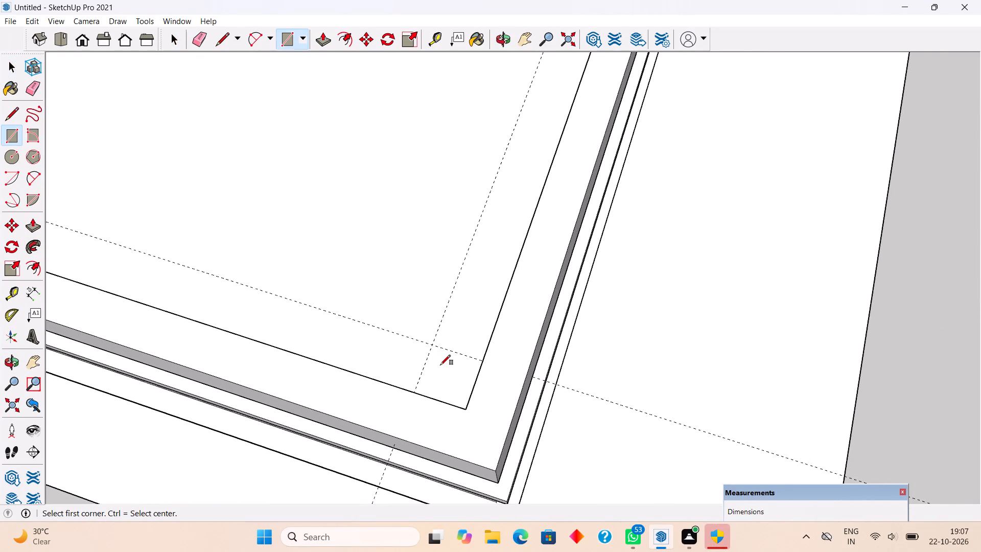
{"action": "scroll", "coordinate": [434, 359], "scroll_direction": "up", "scroll_amount": 4}
{"action": "left_click", "coordinate": [434, 336]}
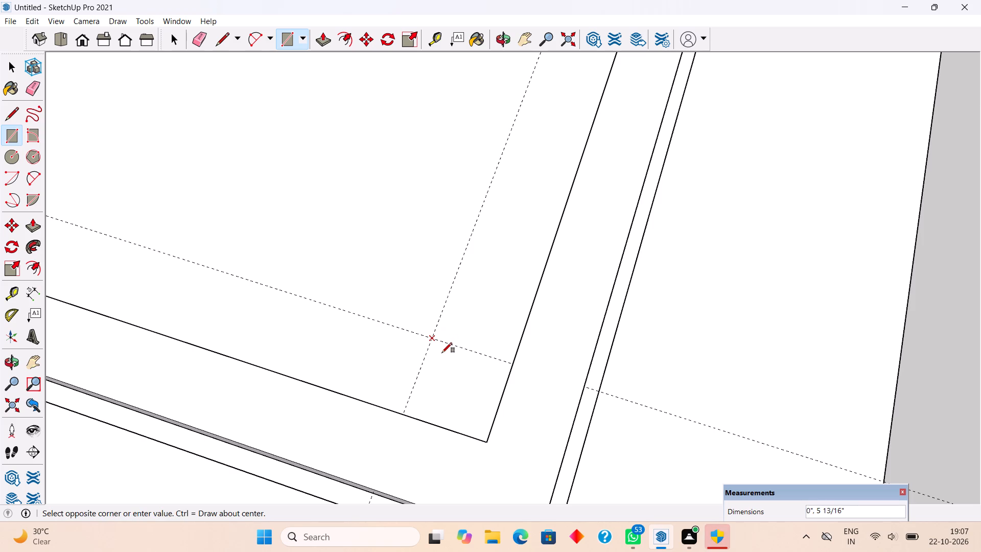
{"action": "scroll", "coordinate": [433, 364], "scroll_direction": "up", "scroll_amount": 4}
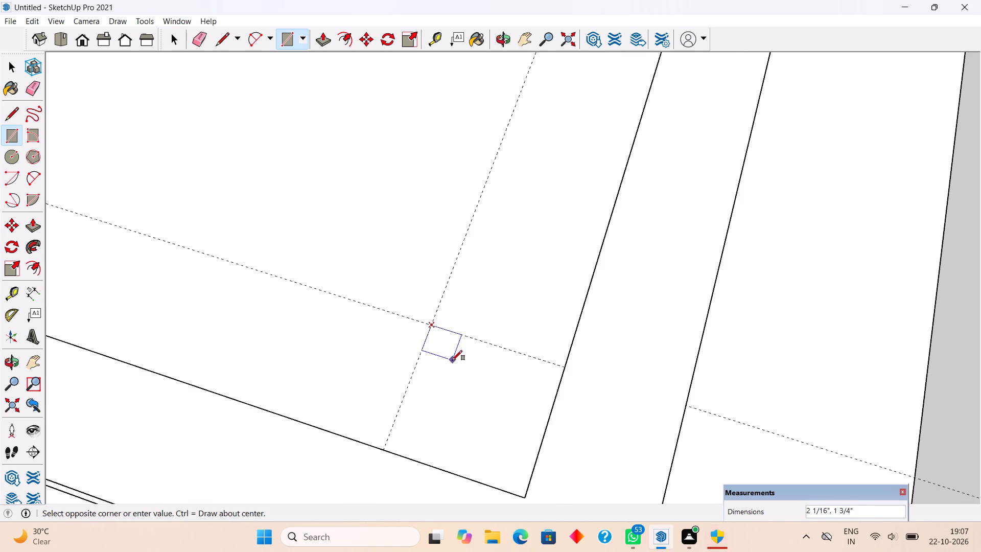
{"action": "left_click", "coordinate": [457, 372]}
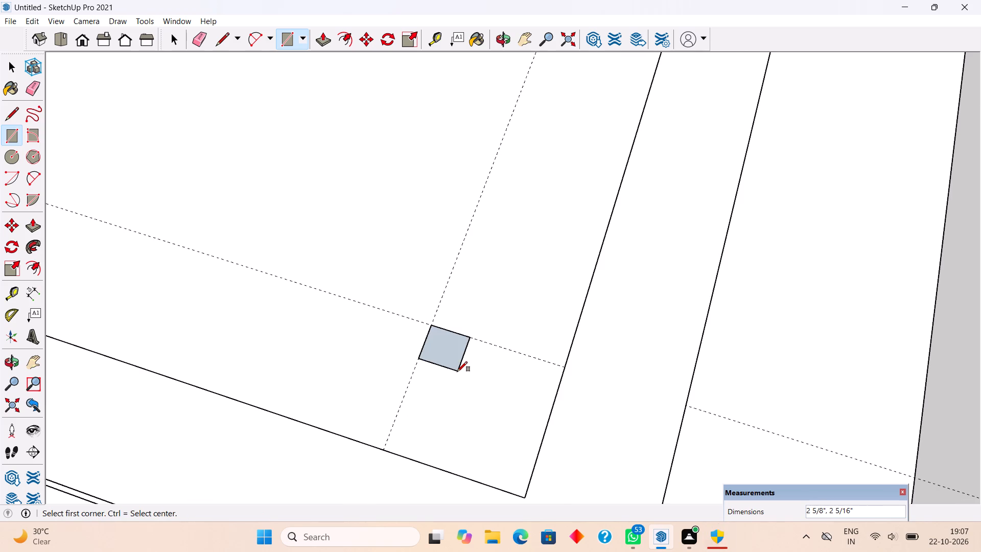
Pull the small corner rectangle up into a slim post level with the top of the front parapet wall.
{"action": "key", "text": "p"}
{"action": "left_click", "coordinate": [451, 363]}
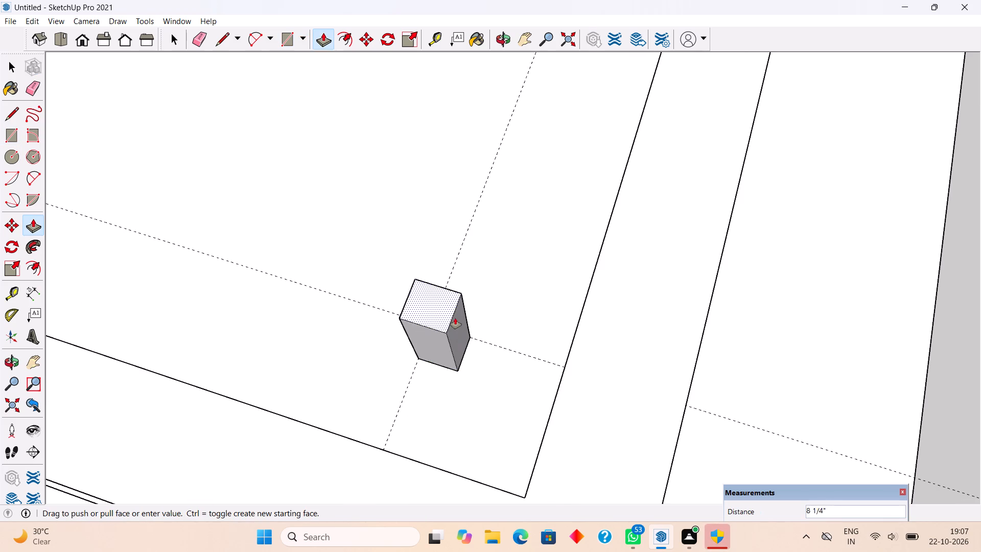
{"action": "scroll", "coordinate": [455, 317], "scroll_direction": "down", "scroll_amount": 20}
{"action": "scroll", "coordinate": [455, 317], "scroll_direction": "down", "scroll_amount": 13}
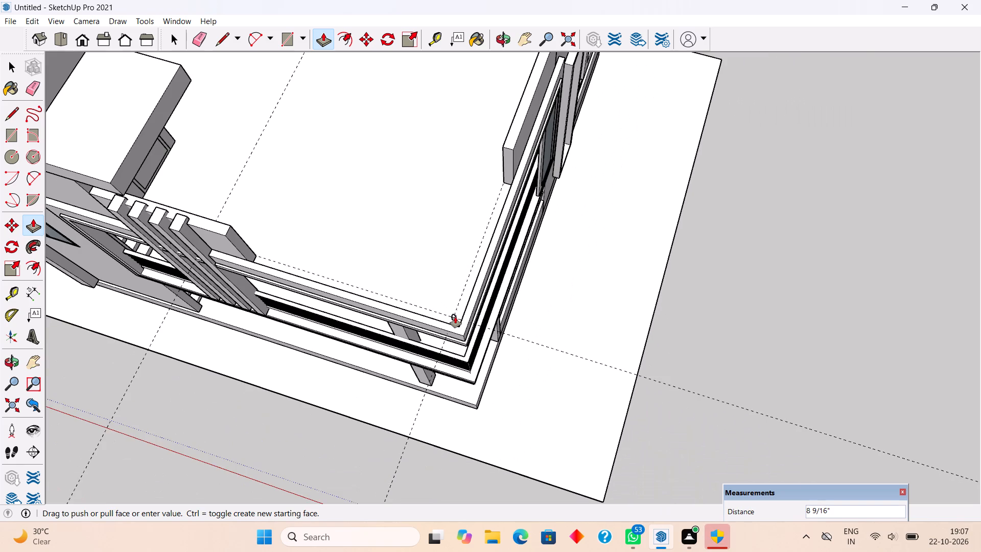
{"action": "left_click", "coordinate": [514, 148]}
{"action": "middle_click_drag", "start_coordinate": [436, 371], "coordinate": [504, 338]}
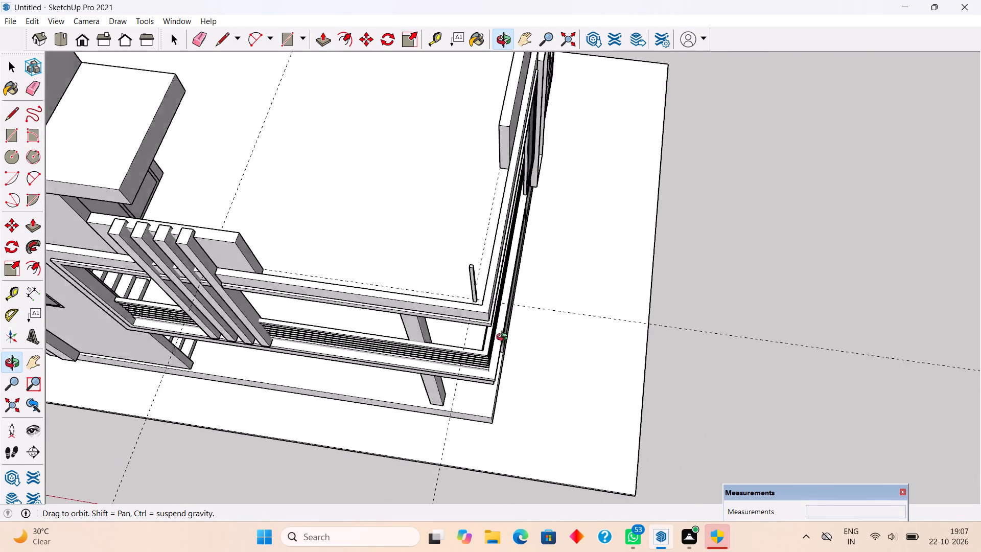
{"action": "middle_click_drag", "start_coordinate": [504, 338], "coordinate": [602, 302]}
{"action": "key", "text": "space"}
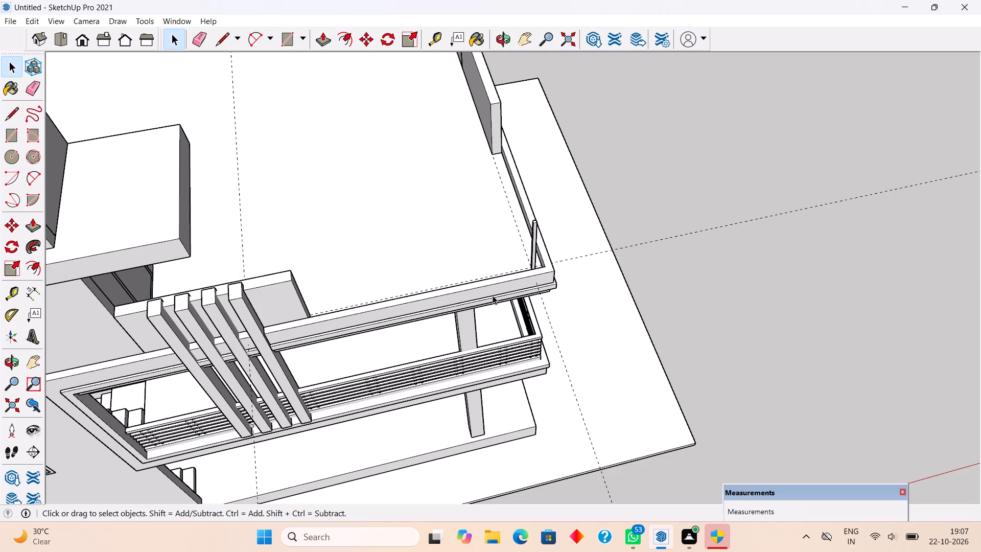
Make the slim post at the open roof corner into a group.
{"action": "middle_click_drag", "start_coordinate": [361, 258], "coordinate": [208, 241]}
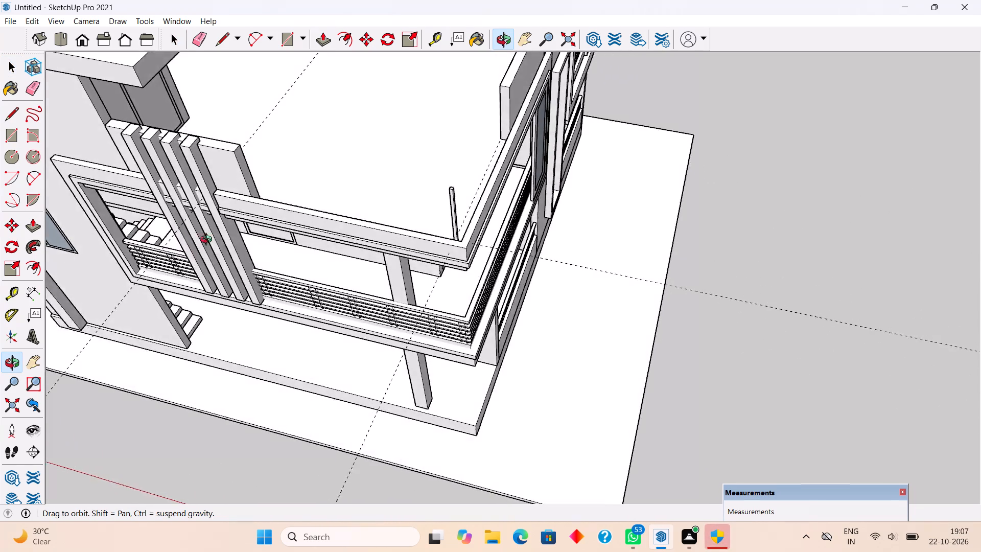
{"action": "middle_click_drag", "start_coordinate": [208, 241], "coordinate": [239, 256]}
{"action": "scroll", "coordinate": [404, 236], "scroll_direction": "up", "scroll_amount": 5}
{"action": "scroll", "coordinate": [527, 209], "scroll_direction": "up", "scroll_amount": 3}
{"action": "triple_click", "coordinate": [494, 192]}
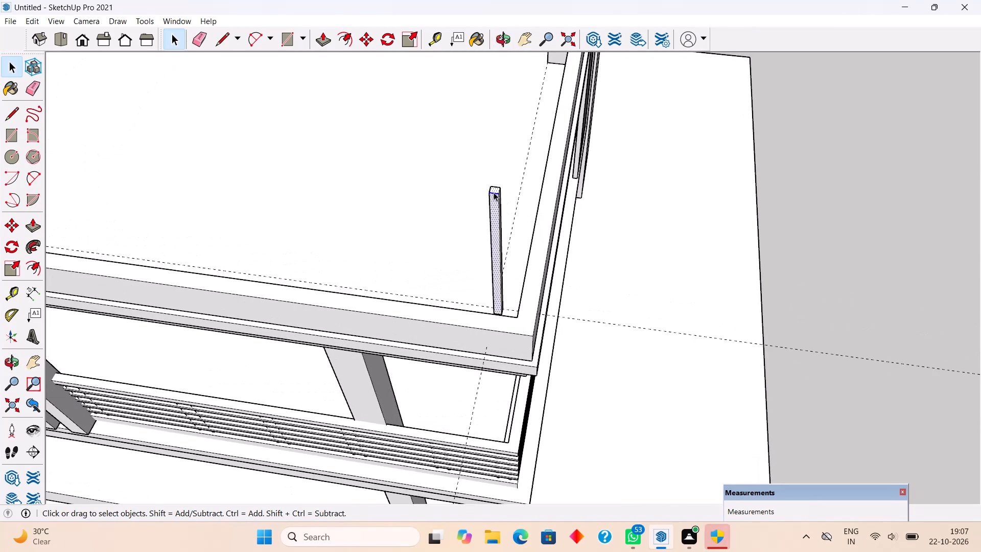
{"action": "right_click", "coordinate": [494, 191]}
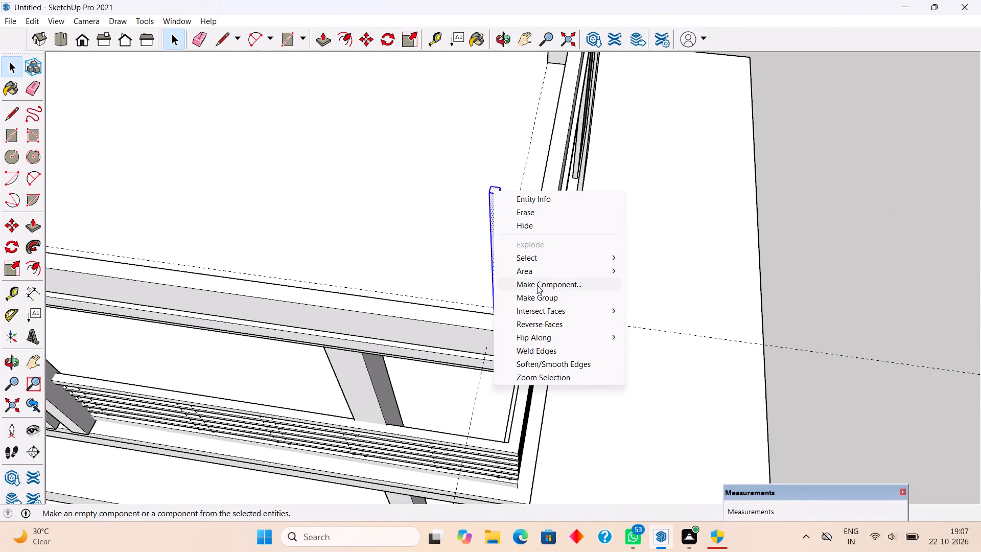
{"action": "left_click", "coordinate": [538, 298]}
Lower the top face of the grouped corner post by 2".
{"action": "middle_click_drag", "start_coordinate": [502, 170], "coordinate": [500, 217]}
{"action": "scroll", "coordinate": [486, 341], "scroll_direction": "up", "scroll_amount": 6}
{"action": "triple_click", "coordinate": [506, 339]}
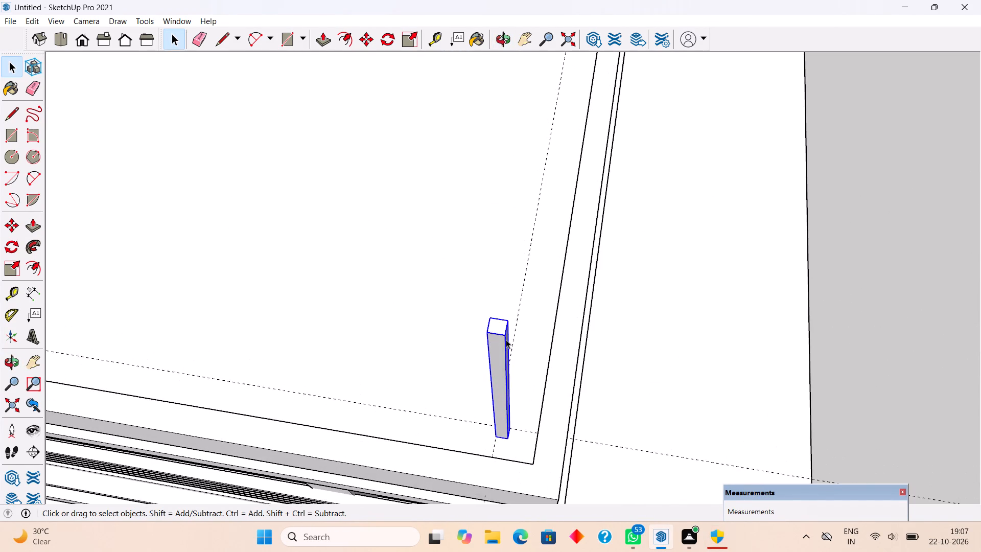
{"action": "key", "text": "p"}
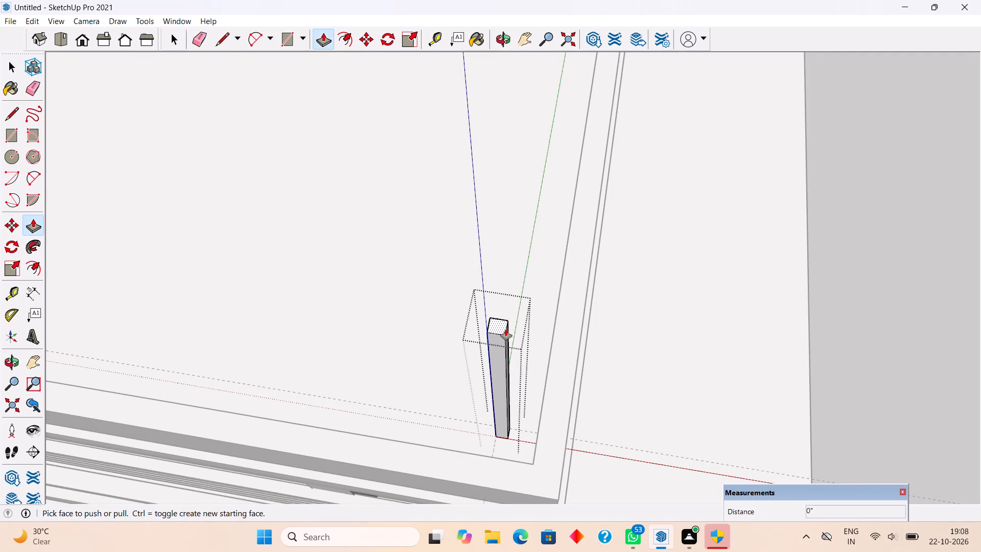
{"action": "left_click", "coordinate": [506, 329]}
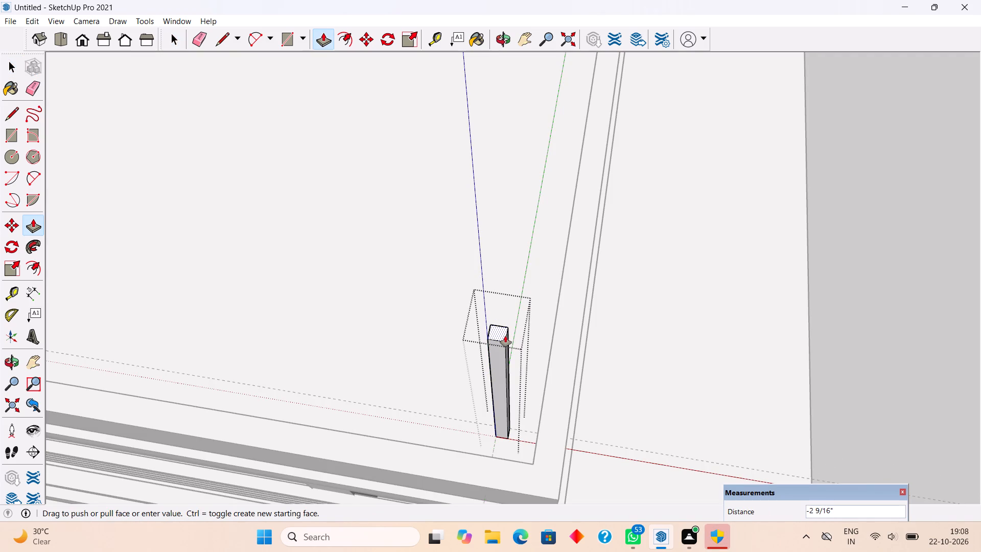
{"action": "type", "text": "2\""}
{"action": "key", "text": "Return"}
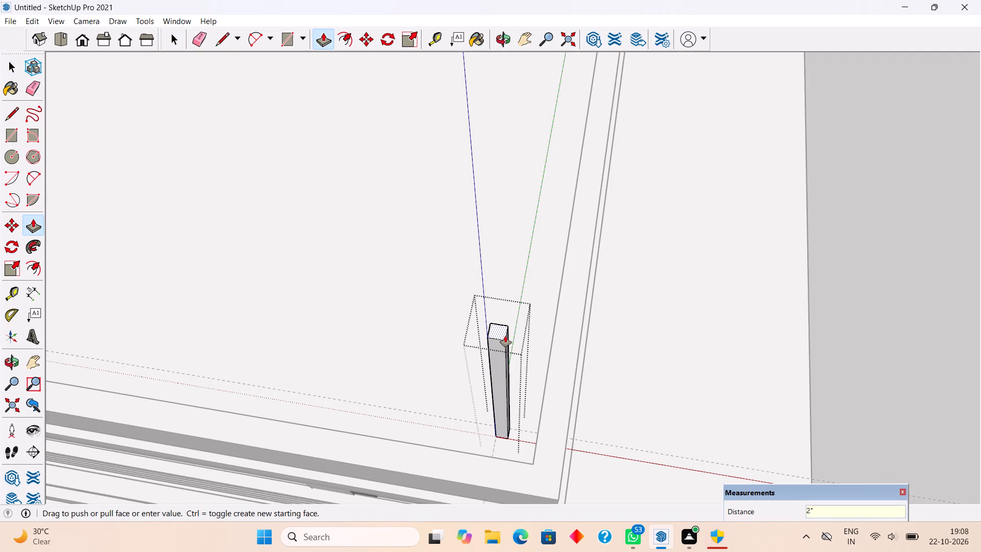
{"action": "key", "text": "space"}
{"action": "scroll", "coordinate": [505, 336], "scroll_direction": "down", "scroll_amount": 6}
{"action": "left_click", "coordinate": [859, 251]}
Draw a rectangle about 2 5/8" by 2 5/16" over the corner post's top and pull it up 6".
{"action": "scroll", "coordinate": [460, 322], "scroll_direction": "up", "scroll_amount": 2}
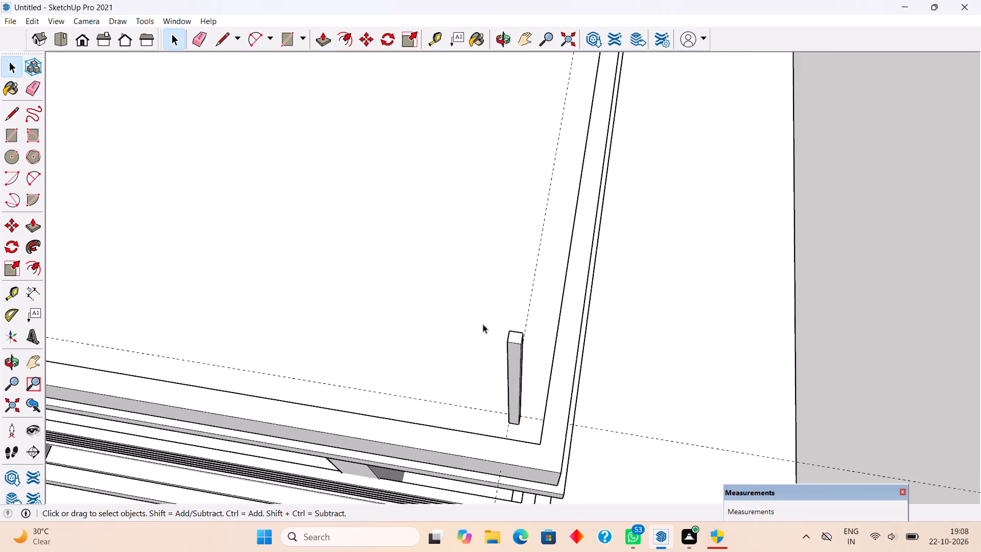
{"action": "scroll", "coordinate": [489, 326], "scroll_direction": "up", "scroll_amount": 6}
{"action": "key", "text": "r"}
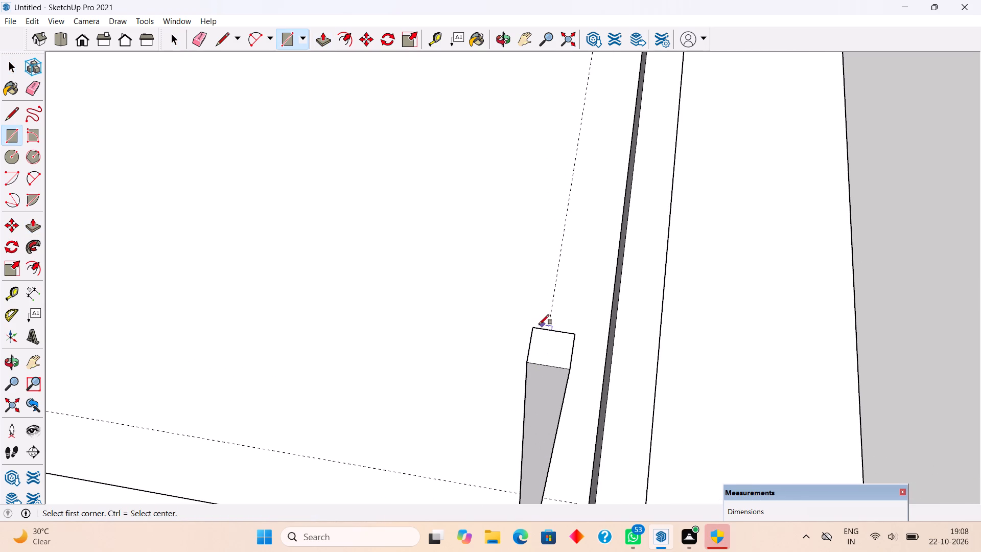
{"action": "left_click", "coordinate": [533, 329]}
{"action": "left_click", "coordinate": [572, 368]}
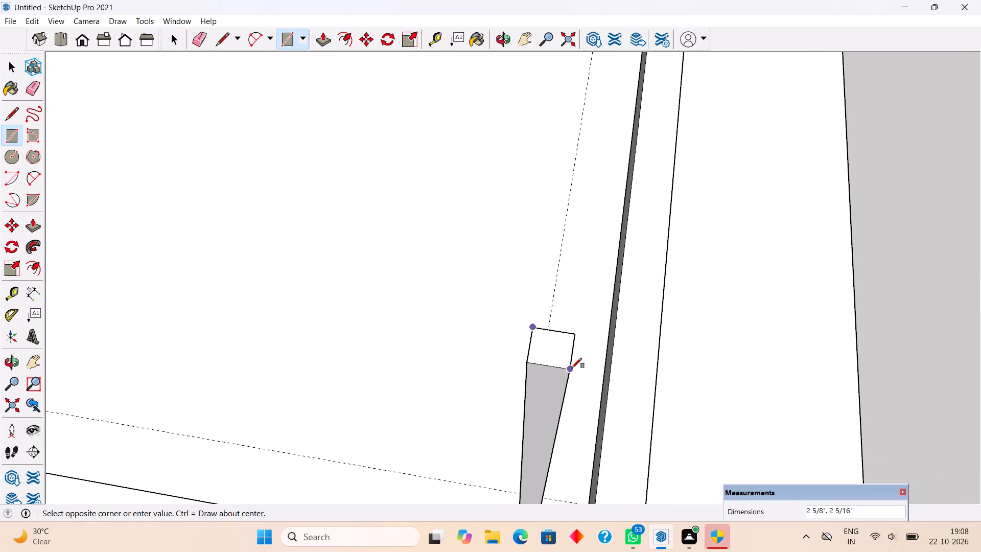
{"action": "key", "text": "p"}
{"action": "left_click", "coordinate": [552, 341]}
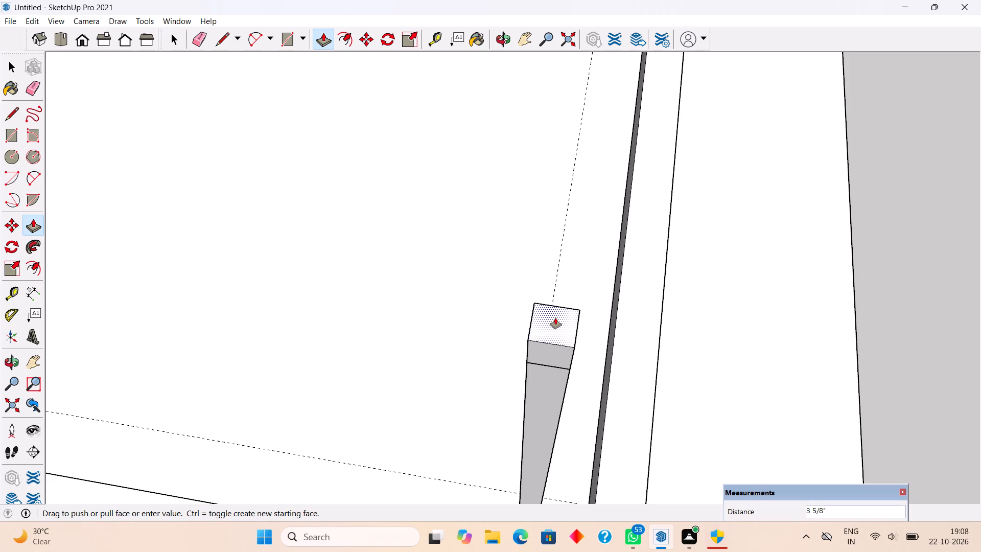
{"action": "key", "text": "6"}
{"action": "key", "text": "shift+quotedbl"}
{"action": "key", "text": "Return"}
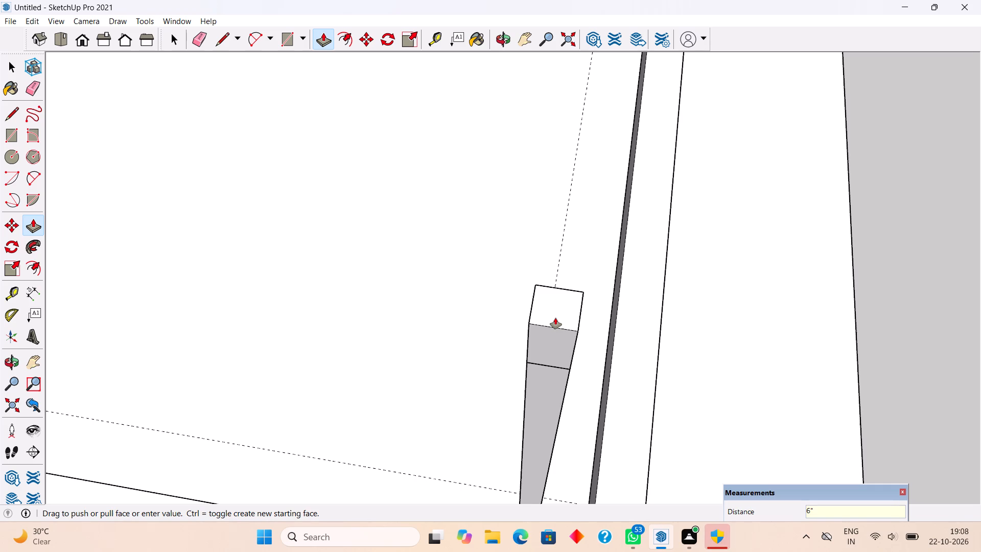
Extend the 6" block on the corner post about 11' 1 5/16" as a horizontal rail to the nearest end of the raised parapet wall.
{"action": "middle_click_drag", "start_coordinate": [526, 306], "coordinate": [113, 328]}
{"action": "scroll", "coordinate": [111, 321], "scroll_direction": "down", "scroll_amount": 9}
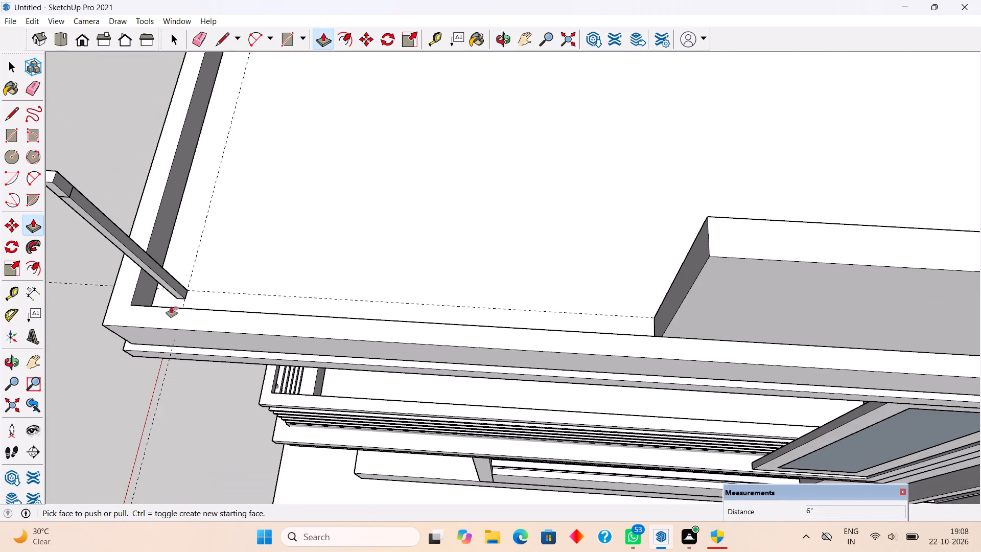
{"action": "scroll", "coordinate": [214, 296], "scroll_direction": "down", "scroll_amount": 10}
{"action": "middle_click_drag", "start_coordinate": [535, 360], "coordinate": [577, 256]}
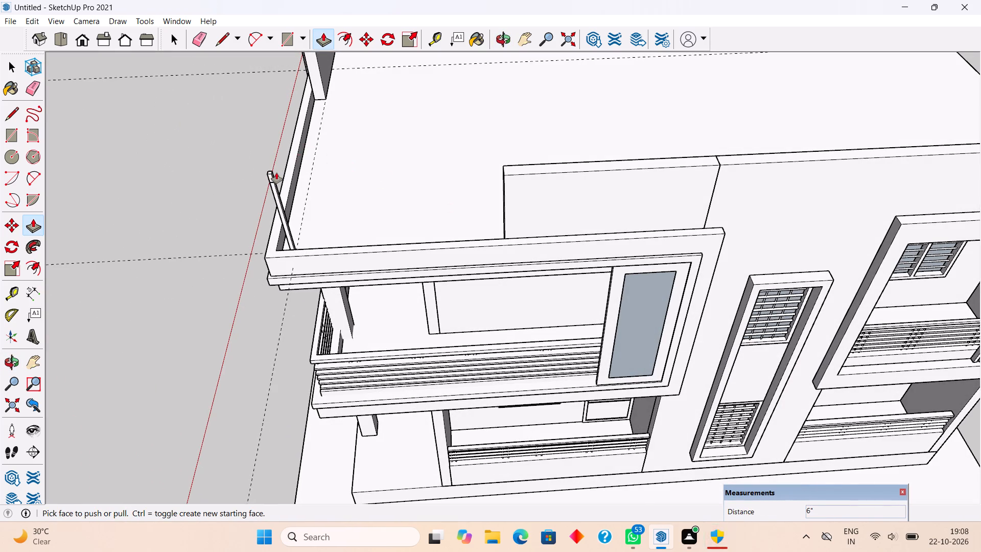
{"action": "scroll", "coordinate": [276, 173], "scroll_direction": "up", "scroll_amount": 8}
{"action": "scroll", "coordinate": [279, 203], "scroll_direction": "down", "scroll_amount": 5}
{"action": "middle_click_drag", "start_coordinate": [351, 218], "coordinate": [259, 186]}
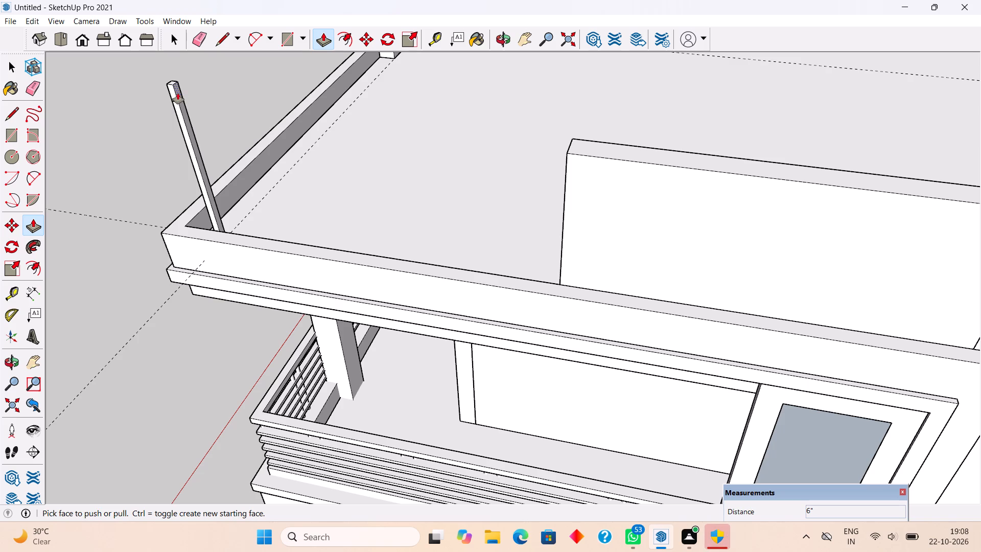
{"action": "left_click", "coordinate": [178, 93]}
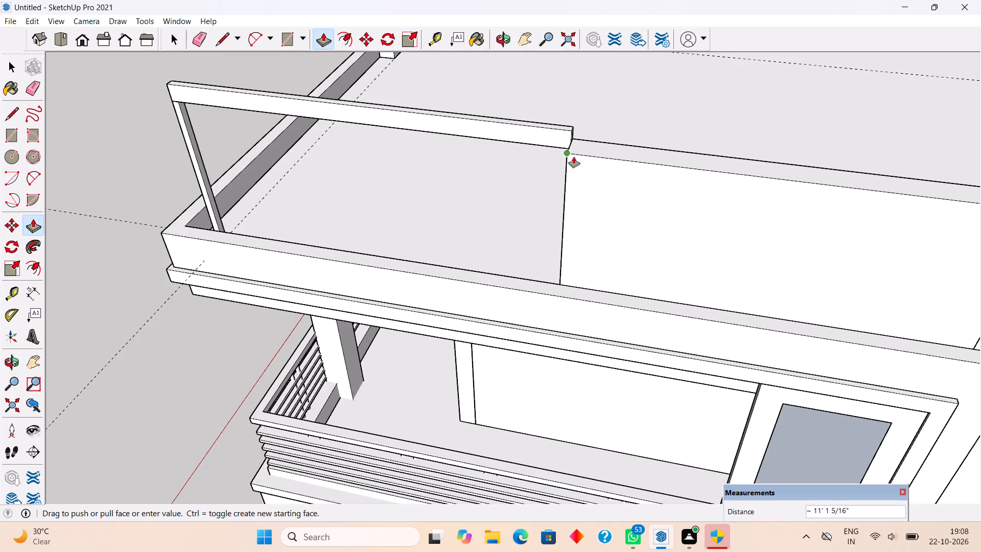
{"action": "left_click", "coordinate": [574, 157]}
{"action": "scroll", "coordinate": [576, 168], "scroll_direction": "down", "scroll_amount": 4}
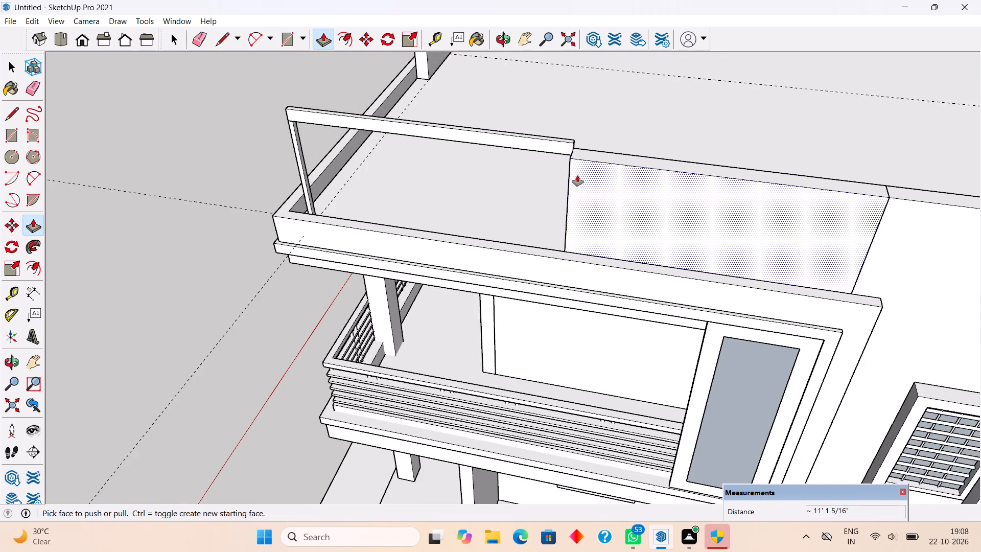
{"action": "scroll", "coordinate": [577, 175], "scroll_direction": "down", "scroll_amount": 1}
{"action": "key", "text": "space"}
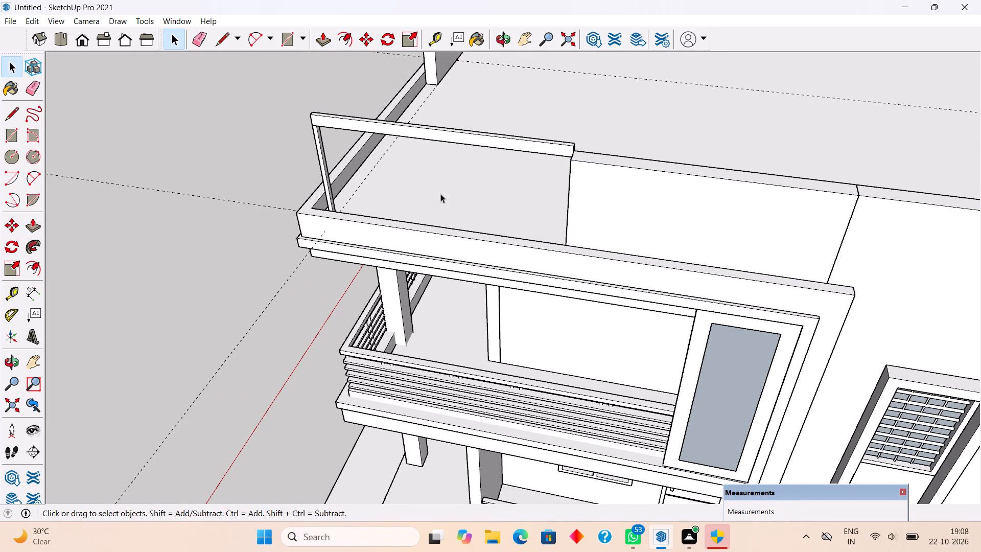
Make the horizontal rail above the corner post, with its connected geometry, into a group.
{"action": "middle_click_drag", "start_coordinate": [444, 200], "coordinate": [840, 261]}
{"action": "scroll", "coordinate": [662, 280], "scroll_direction": "up", "scroll_amount": 3}
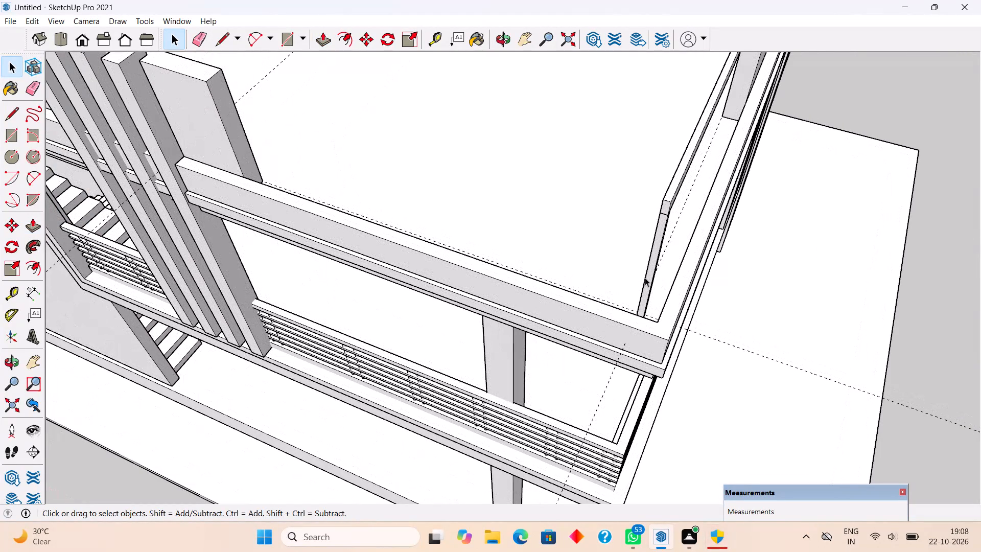
{"action": "middle_click_drag", "start_coordinate": [620, 301], "coordinate": [561, 301]}
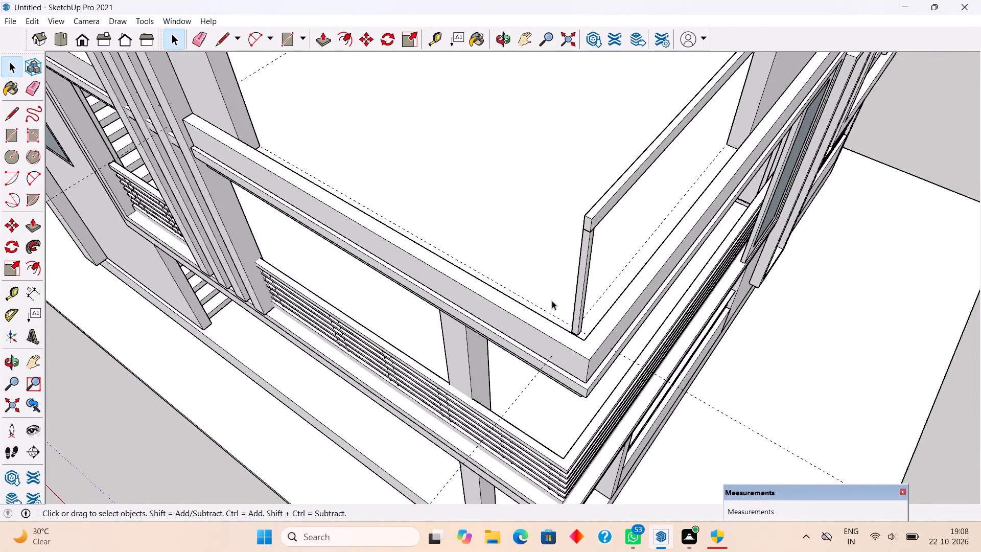
{"action": "scroll", "coordinate": [546, 298], "scroll_direction": "down", "scroll_amount": 5}
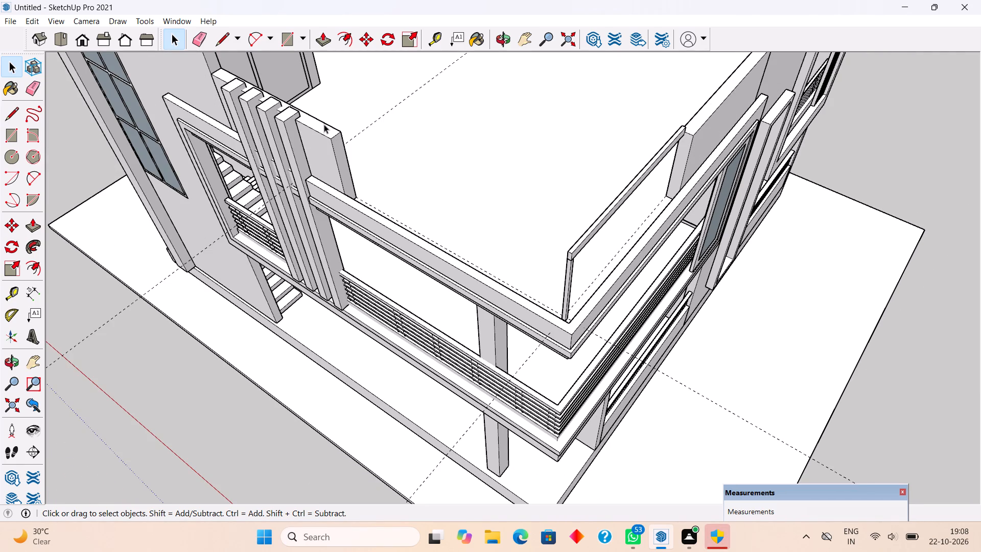
{"action": "middle_click", "coordinate": [329, 137]}
{"action": "middle_click_drag", "start_coordinate": [545, 243], "coordinate": [737, 286]}
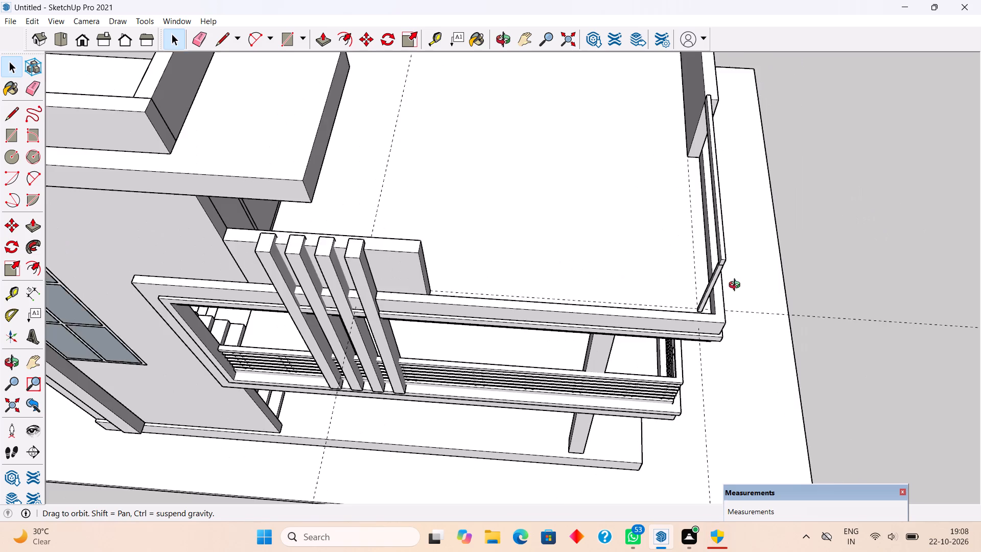
{"action": "middle_click_drag", "start_coordinate": [737, 286], "coordinate": [776, 276]}
{"action": "scroll", "coordinate": [755, 201], "scroll_direction": "up", "scroll_amount": 8}
{"action": "triple_click", "coordinate": [766, 194]}
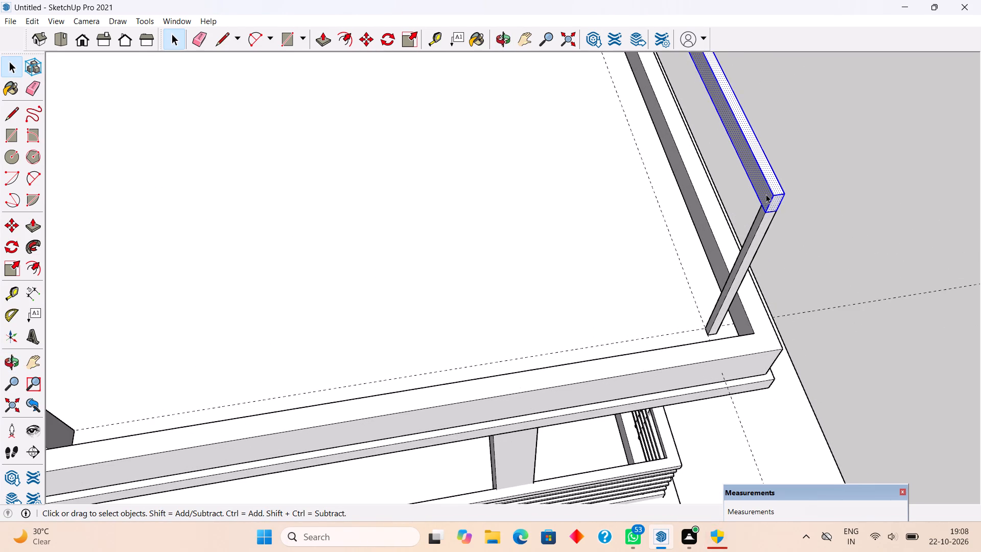
{"action": "scroll", "coordinate": [766, 194], "scroll_direction": "up", "scroll_amount": 3}
{"action": "right_click", "coordinate": [766, 194]}
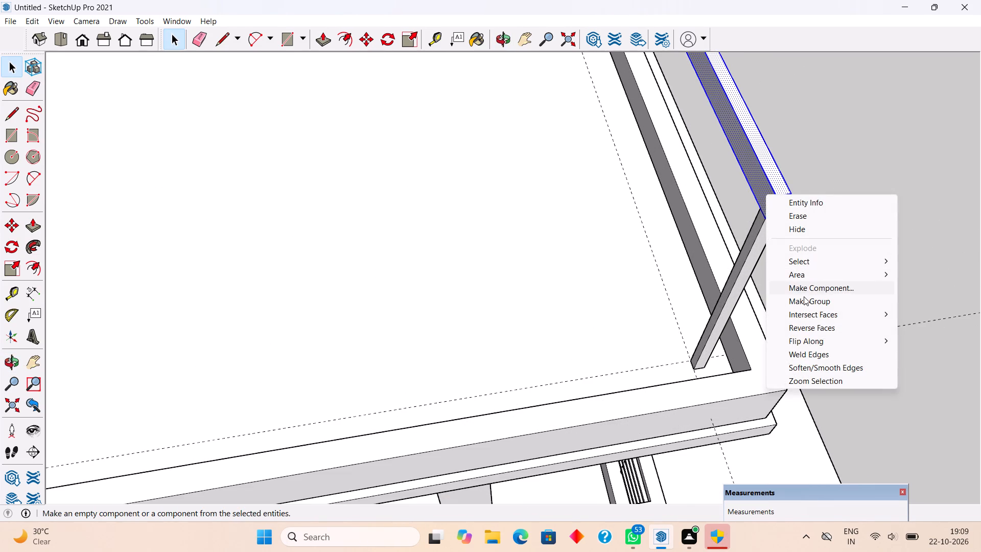
{"action": "left_click", "coordinate": [804, 296]}
Inside the rail group, draw a 6" vertical line across the rail's inner face to mark off its corner end.
{"action": "scroll", "coordinate": [754, 180], "scroll_direction": "up", "scroll_amount": 4}
{"action": "triple_click", "coordinate": [772, 181]}
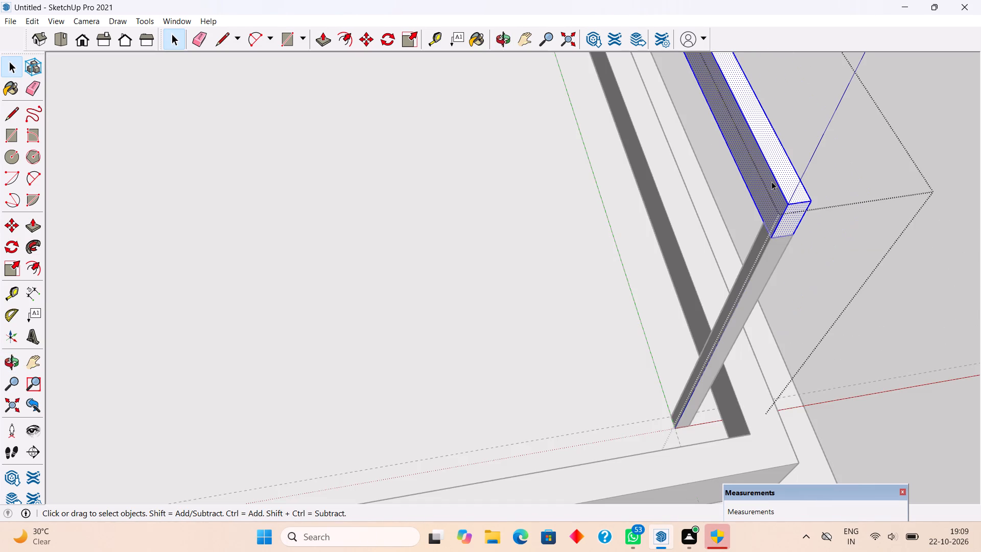
{"action": "key", "text": "l"}
{"action": "left_click", "coordinate": [764, 220]}
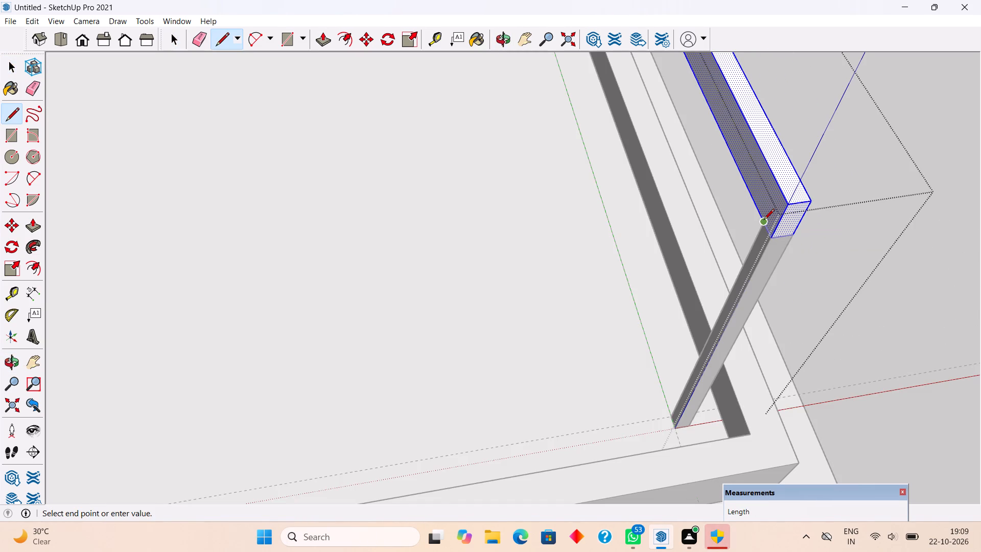
{"action": "left_click", "coordinate": [785, 185]}
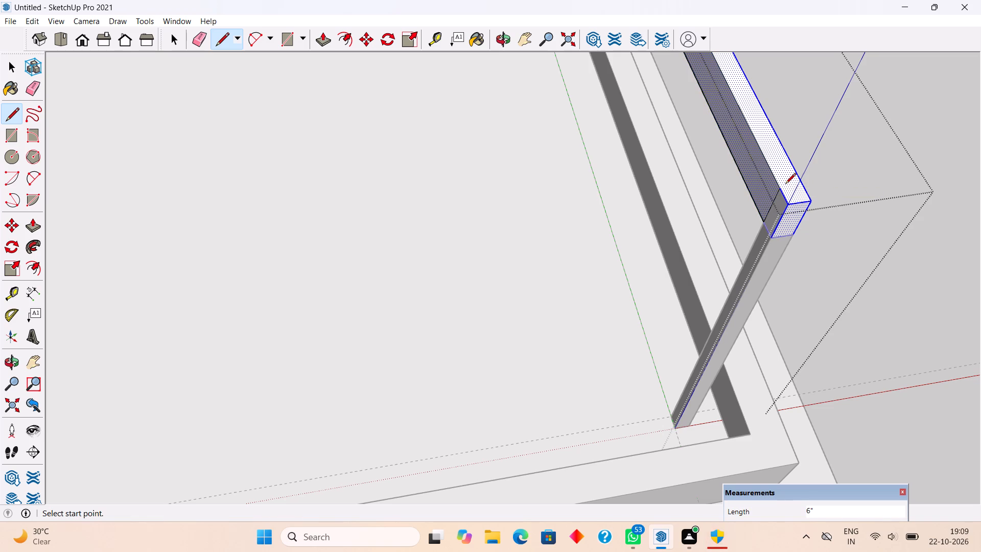
Pull the marked corner face about 15' to form a second rail reaching the raised wall beside the slanted-looking vertical fins.
{"action": "key", "text": "p"}
{"action": "left_click", "coordinate": [776, 213]}
{"action": "scroll", "coordinate": [621, 256], "scroll_direction": "down", "scroll_amount": 2}
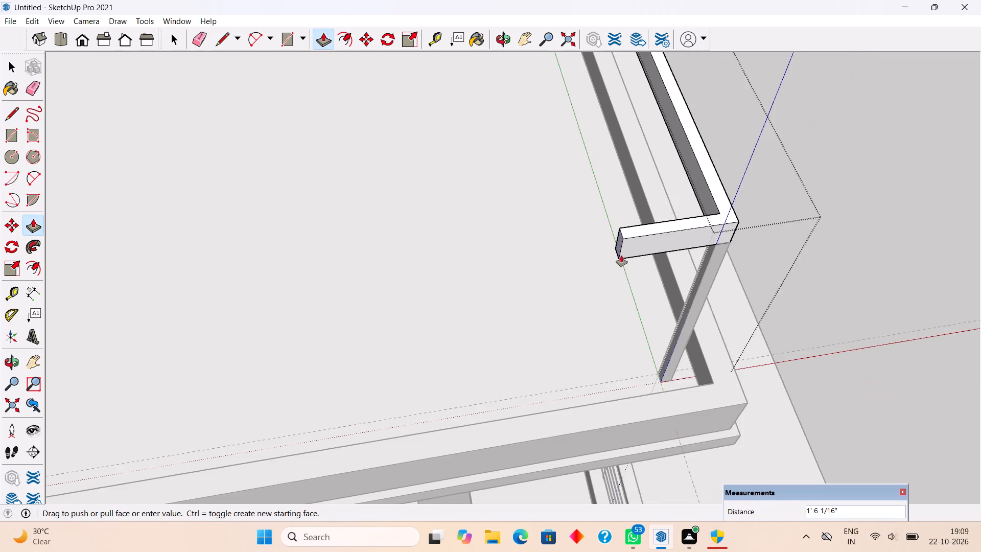
{"action": "scroll", "coordinate": [621, 256], "scroll_direction": "down", "scroll_amount": 11}
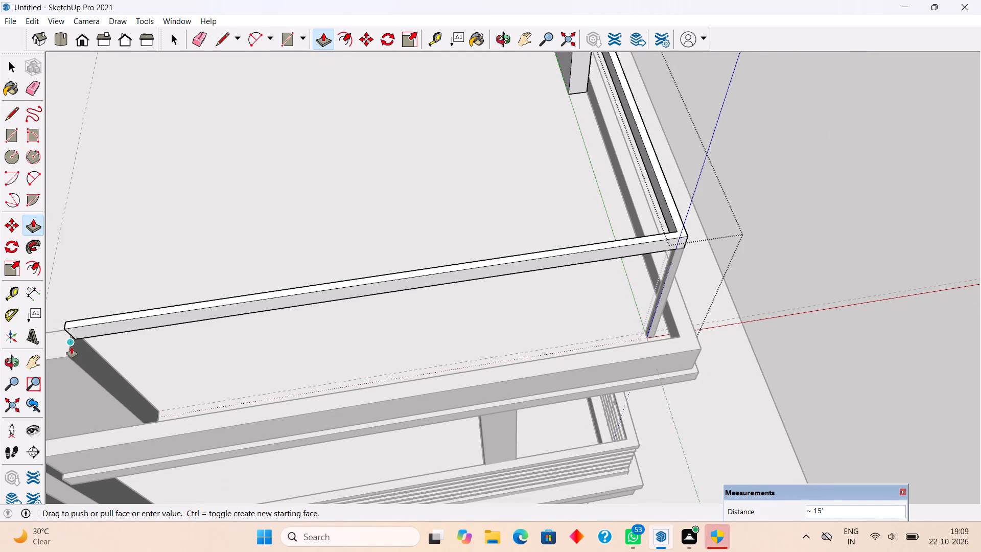
{"action": "left_click", "coordinate": [72, 347]}
{"action": "middle_click_drag", "start_coordinate": [119, 365], "coordinate": [148, 287]}
{"action": "scroll", "coordinate": [148, 287], "scroll_direction": "down", "scroll_amount": 9}
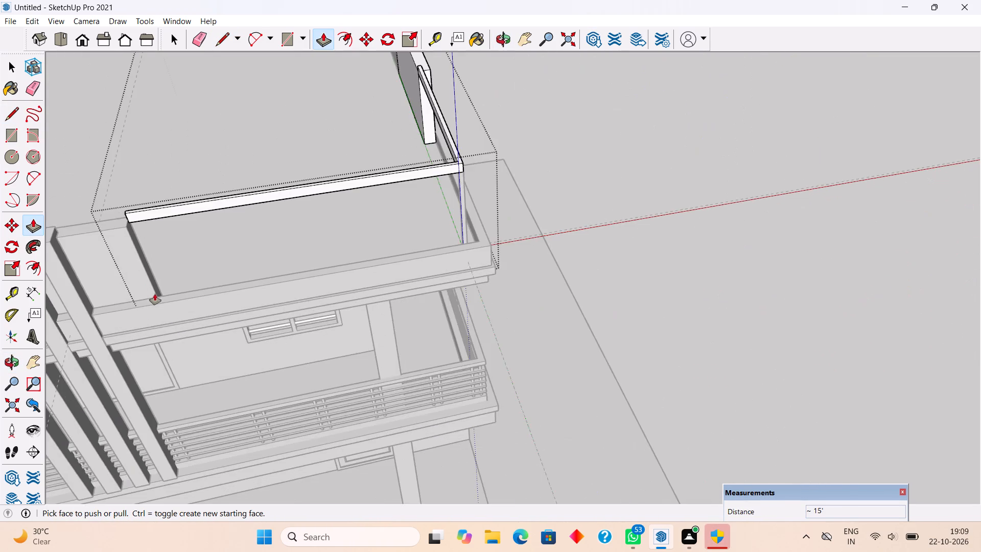
{"action": "middle_click_drag", "start_coordinate": [238, 282], "coordinate": [398, 295]}
{"action": "key", "text": "space"}
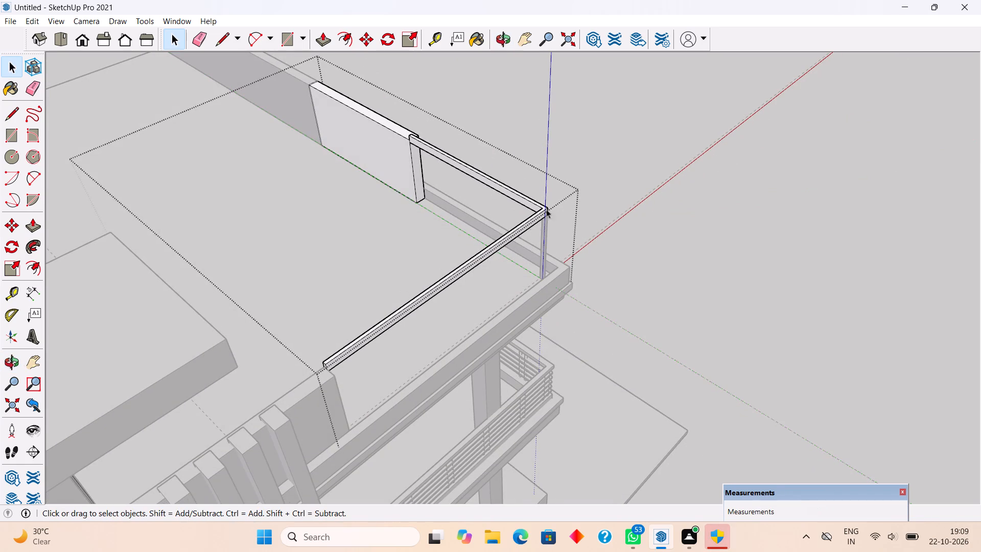
{"action": "left_click", "coordinate": [599, 166]}
Draw a rectangular panel under the 15' rail, filling the opening between the raised wall beside the fins and the corner post.
{"action": "middle_click_drag", "start_coordinate": [295, 373], "coordinate": [261, 318]}
{"action": "scroll", "coordinate": [260, 333], "scroll_direction": "down", "scroll_amount": 1}
{"action": "middle_click", "coordinate": [260, 333]}
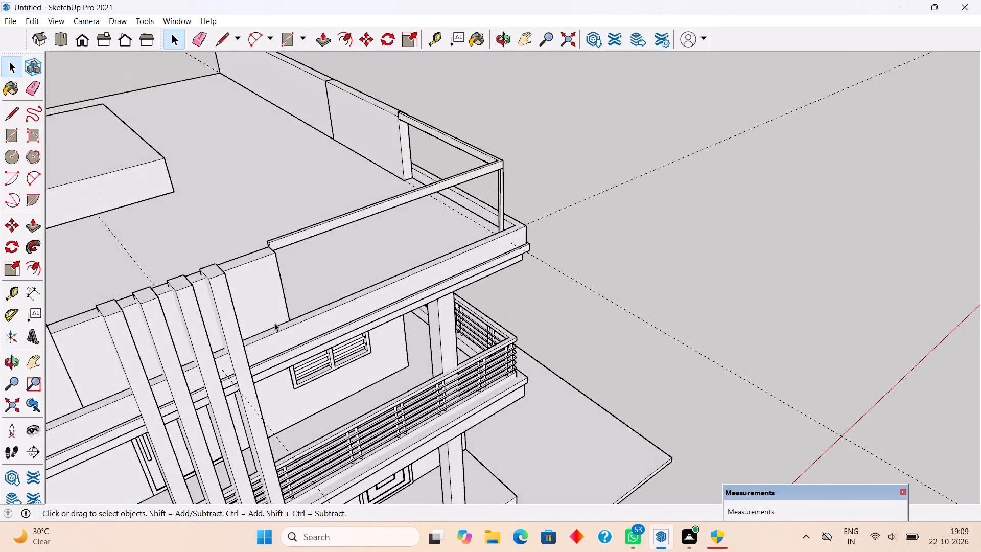
{"action": "middle_click_drag", "start_coordinate": [278, 320], "coordinate": [228, 330]}
{"action": "scroll", "coordinate": [203, 320], "scroll_direction": "up", "scroll_amount": 5}
{"action": "middle_click_drag", "start_coordinate": [276, 288], "coordinate": [190, 373]}
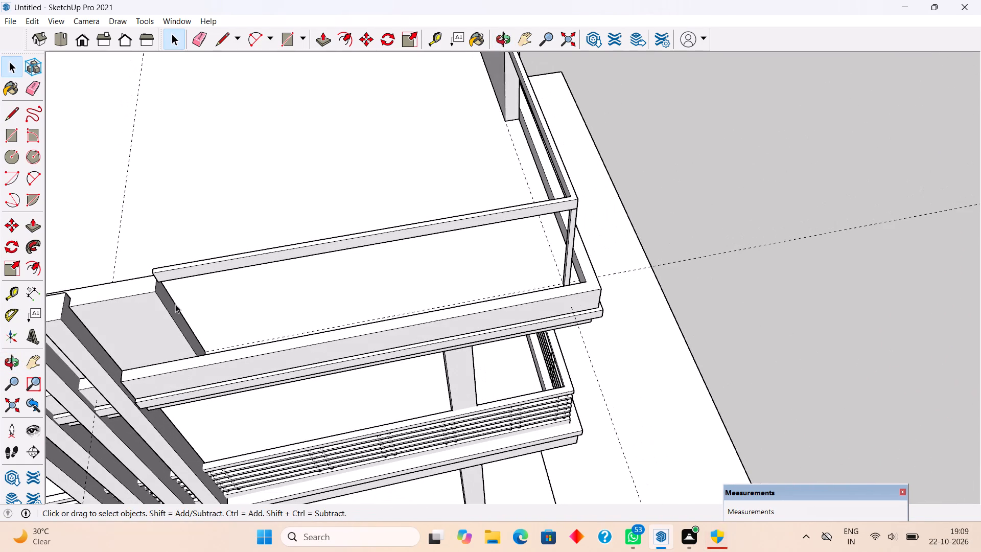
{"action": "middle_click_drag", "start_coordinate": [206, 293], "coordinate": [292, 301]}
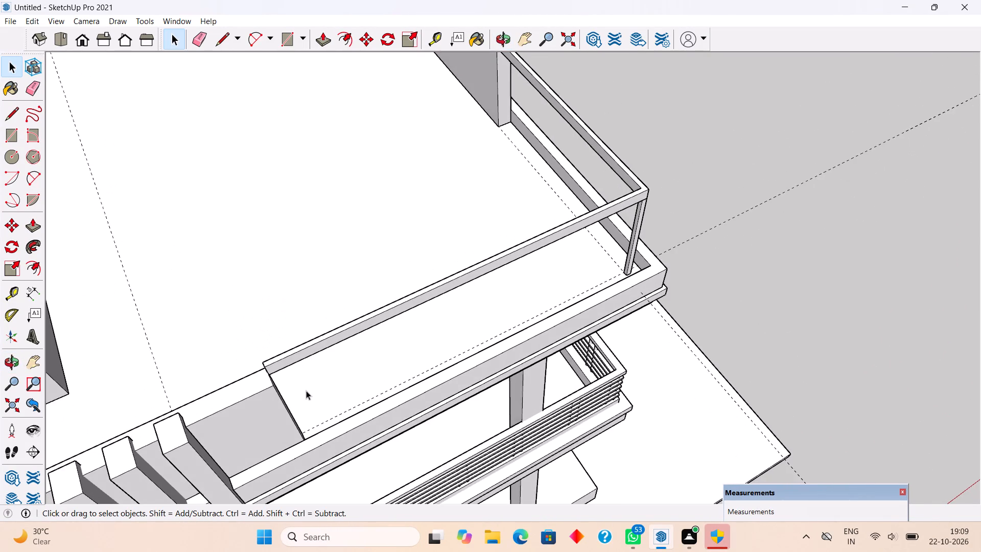
{"action": "scroll", "coordinate": [306, 390], "scroll_direction": "up", "scroll_amount": 4}
{"action": "middle_click_drag", "start_coordinate": [318, 440], "coordinate": [285, 444]}
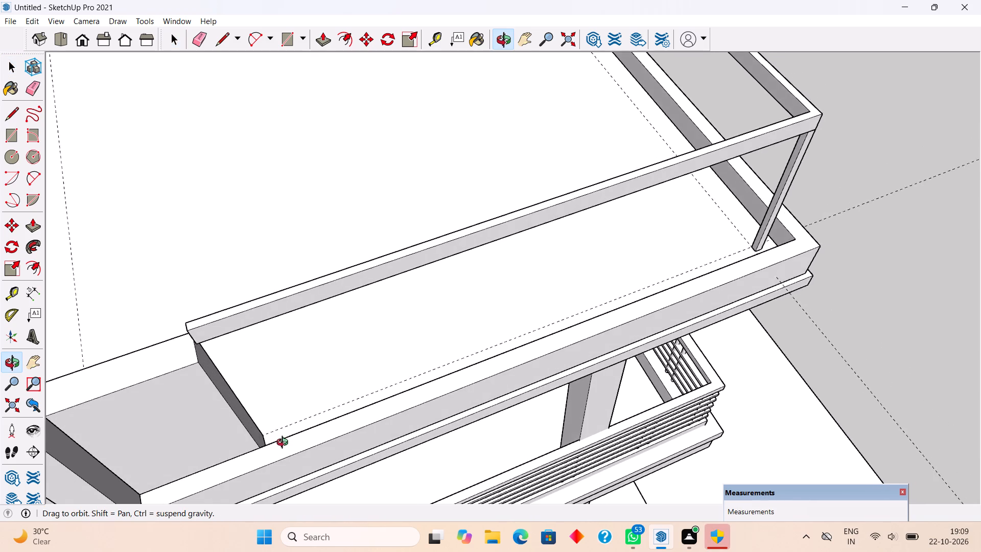
{"action": "middle_click_drag", "start_coordinate": [285, 444], "coordinate": [276, 446]}
{"action": "key", "text": "r"}
{"action": "left_click", "coordinate": [190, 342]}
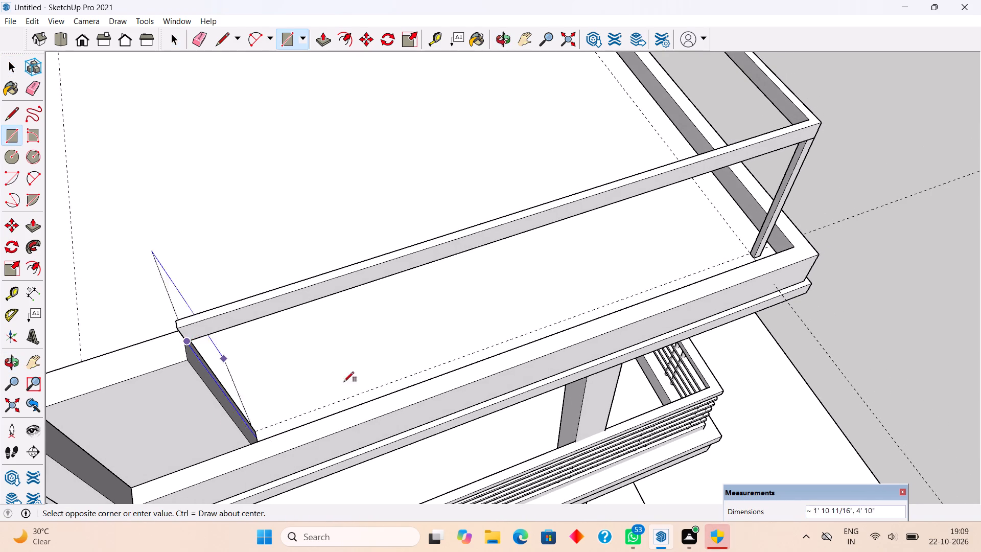
{"action": "left_click", "coordinate": [748, 254]}
Draw a second rectangular panel, about 11' 1 3/8" by 4' 10", under the shorter rail between the corner post and the raised wall.
{"action": "middle_click_drag", "start_coordinate": [722, 277], "coordinate": [292, 314]}
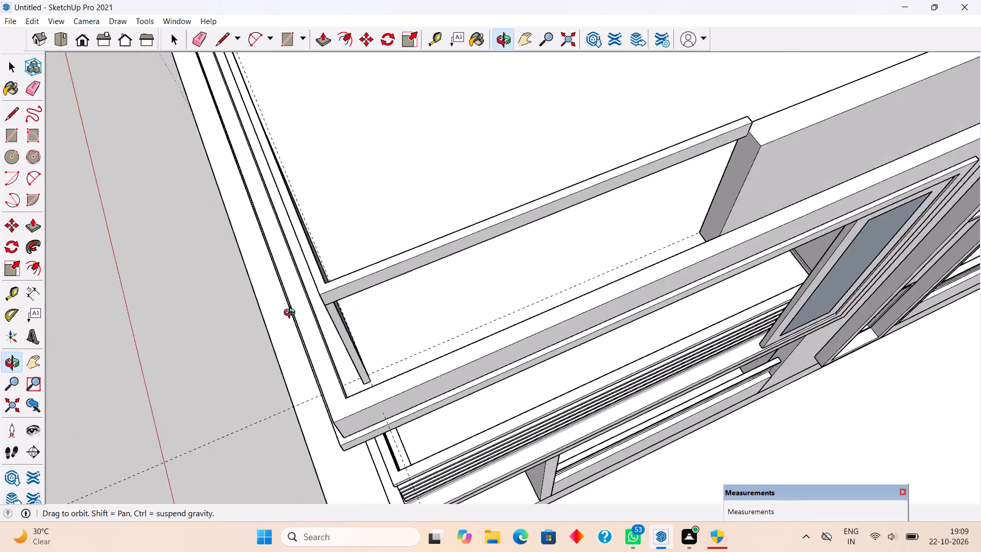
{"action": "middle_click_drag", "start_coordinate": [292, 314], "coordinate": [292, 301]}
{"action": "scroll", "coordinate": [336, 262], "scroll_direction": "up", "scroll_amount": 2}
{"action": "left_click", "coordinate": [336, 262]}
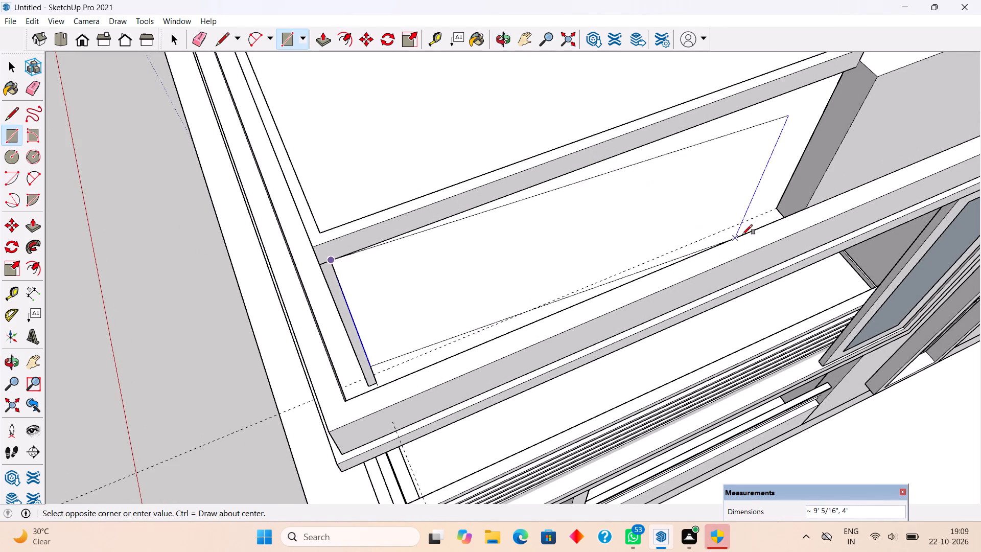
{"action": "left_click", "coordinate": [774, 210]}
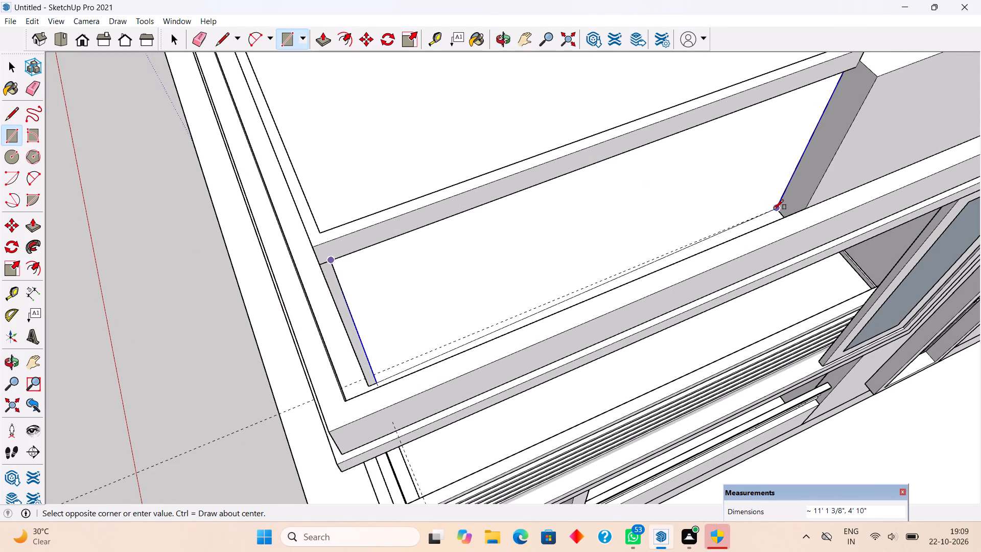
Make each of the two panels under the roof corner rails, with its edges, into its own group.
{"action": "key", "text": "space"}
{"action": "triple_click", "coordinate": [691, 181]}
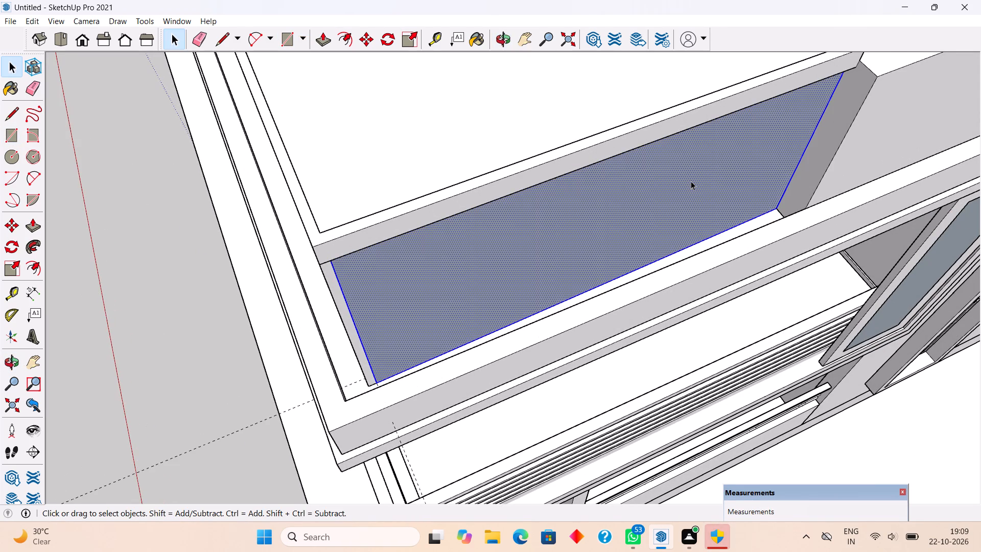
{"action": "left_click", "coordinate": [691, 181]}
{"action": "right_click", "coordinate": [691, 181]}
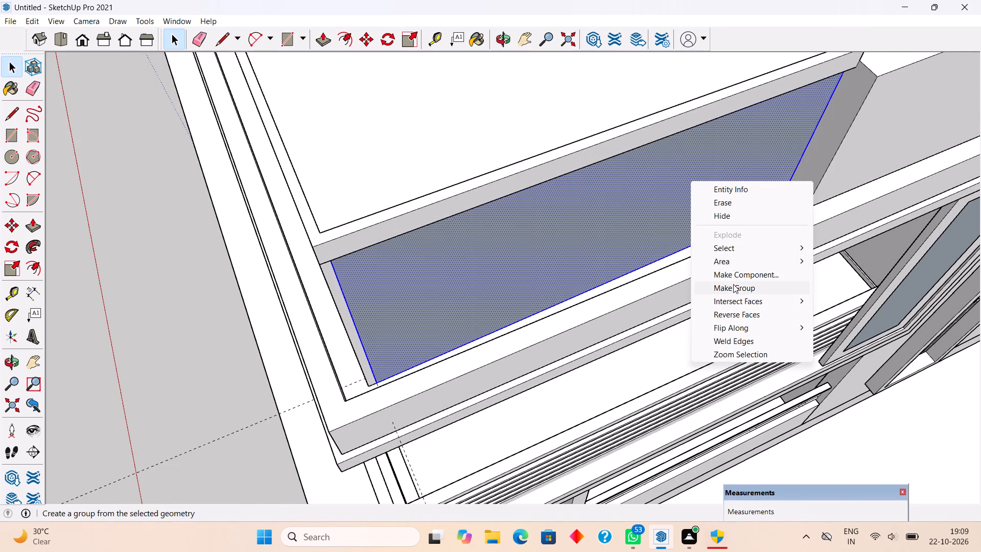
{"action": "left_click", "coordinate": [733, 284]}
{"action": "scroll", "coordinate": [627, 348], "scroll_direction": "down", "scroll_amount": 5}
{"action": "middle_click_drag", "start_coordinate": [362, 294], "coordinate": [511, 218]}
{"action": "triple_click", "coordinate": [542, 157]}
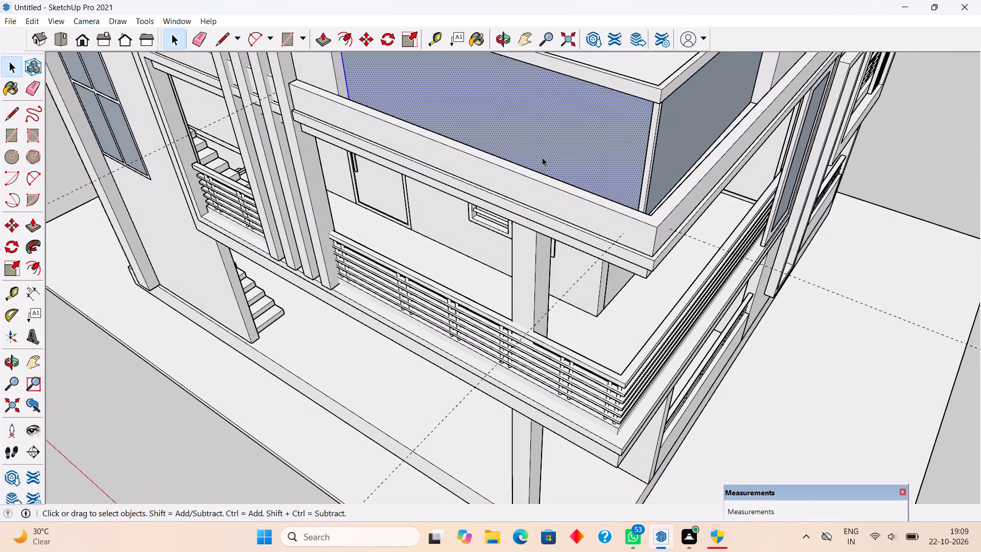
{"action": "right_click", "coordinate": [542, 157]}
{"action": "left_click", "coordinate": [592, 261]}
{"action": "scroll", "coordinate": [592, 261], "scroll_direction": "down", "scroll_amount": 9}
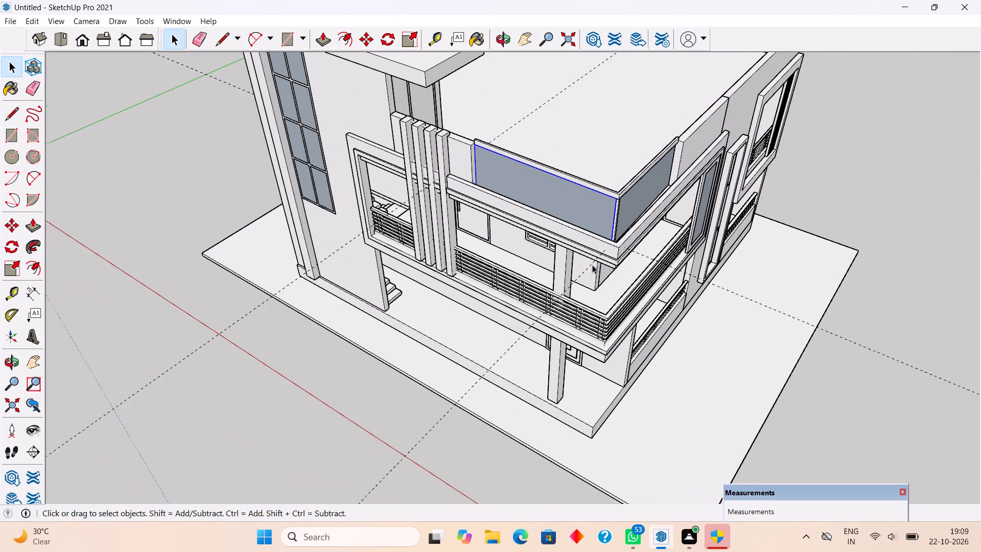
{"action": "left_click", "coordinate": [902, 187]}
Draw a 9" wide rectangle, about 34' 11" long, along the parapet top from the shorter rail's end to the far roof corner.
{"action": "middle_click_drag", "start_coordinate": [649, 196], "coordinate": [428, 102]}
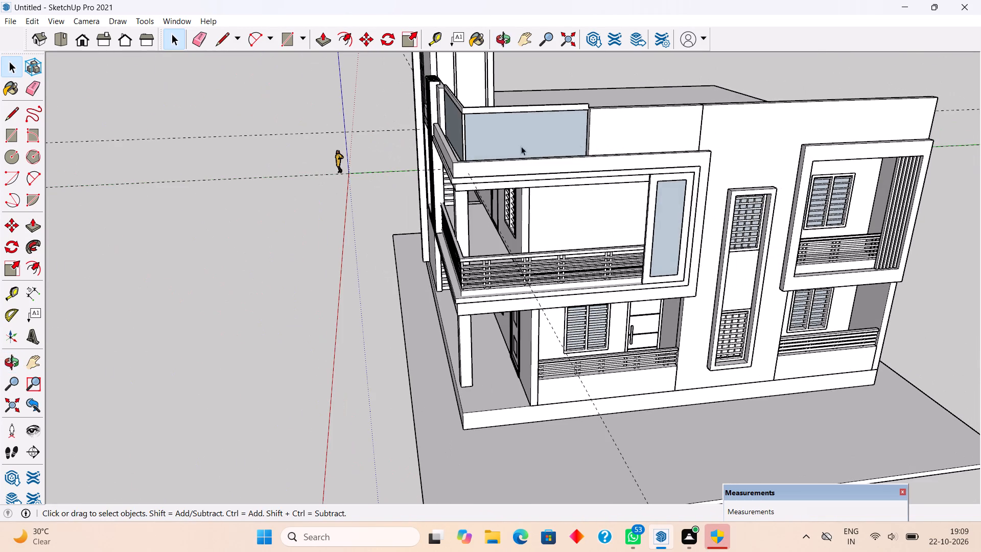
{"action": "middle_click_drag", "start_coordinate": [640, 122], "coordinate": [395, 257]}
{"action": "scroll", "coordinate": [485, 210], "scroll_direction": "up", "scroll_amount": 13}
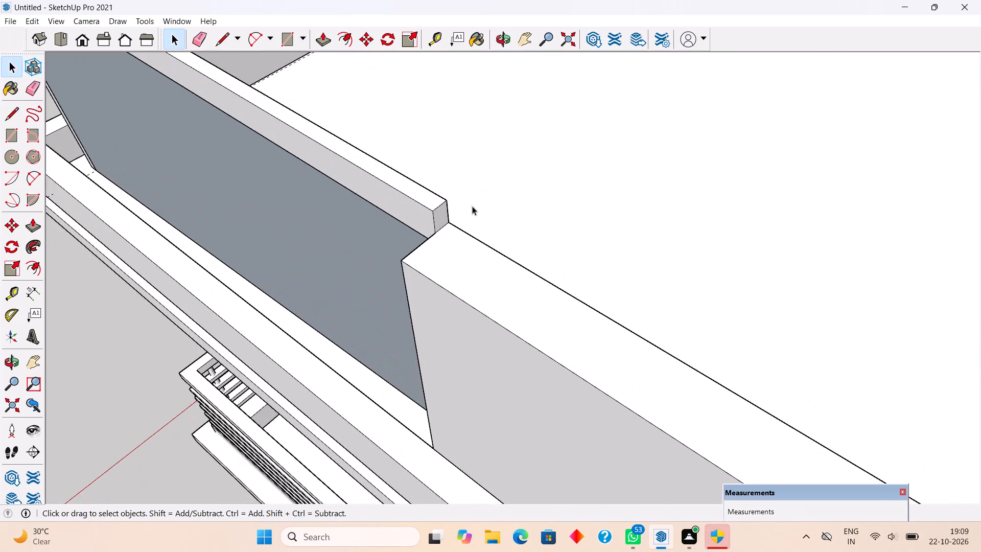
{"action": "scroll", "coordinate": [472, 206], "scroll_direction": "up", "scroll_amount": 3}
{"action": "type", "text": "tr"}
{"action": "left_click", "coordinate": [447, 227]}
{"action": "scroll", "coordinate": [428, 308], "scroll_direction": "down", "scroll_amount": 10}
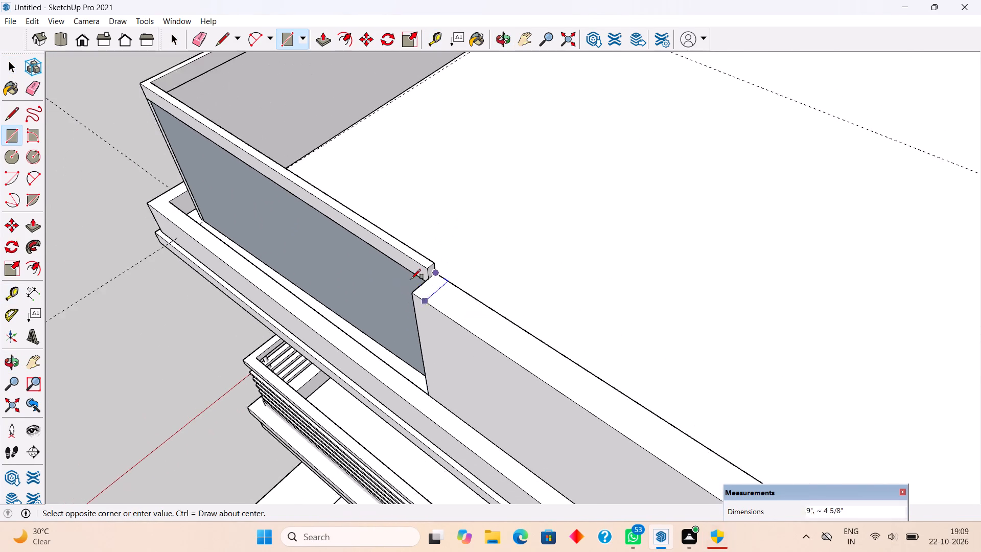
{"action": "scroll", "coordinate": [411, 279], "scroll_direction": "down", "scroll_amount": 8}
{"action": "scroll", "coordinate": [552, 353], "scroll_direction": "down", "scroll_amount": 5}
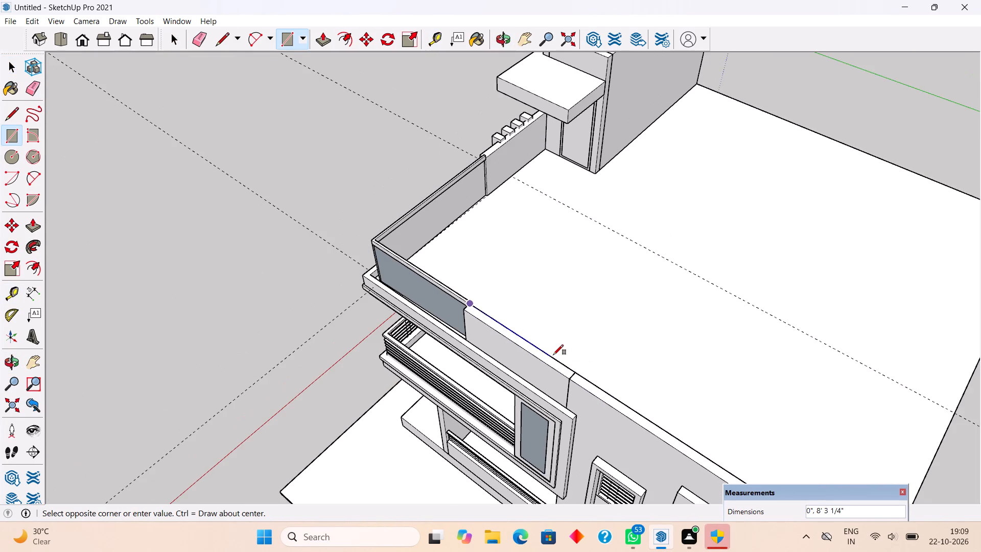
{"action": "scroll", "coordinate": [500, 315], "scroll_direction": "down", "scroll_amount": 6}
{"action": "scroll", "coordinate": [721, 468], "scroll_direction": "up", "scroll_amount": 5}
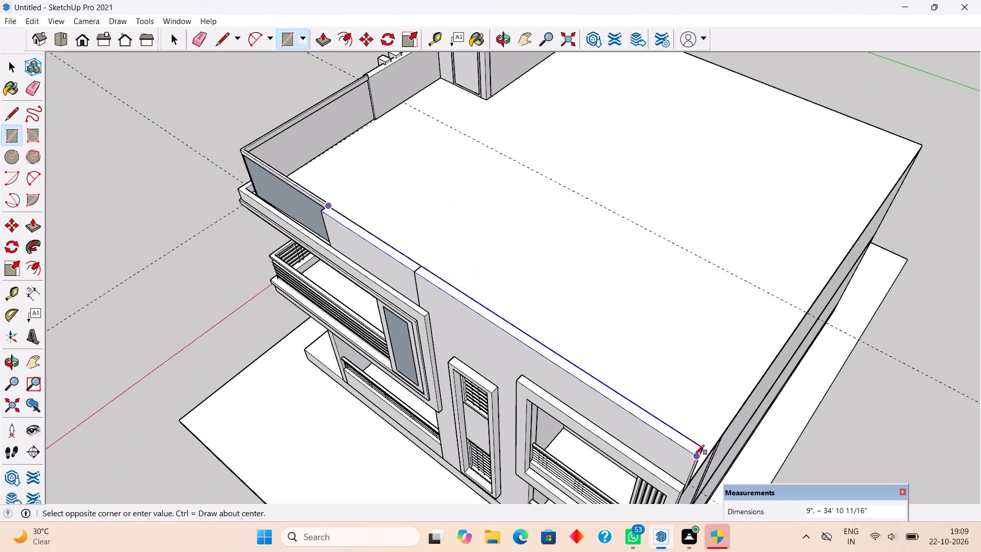
{"action": "left_click", "coordinate": [697, 456]}
Pull the new strip on the parapet top up 4", level with the top of the adjoining rail.
{"action": "middle_click_drag", "start_coordinate": [326, 303], "coordinate": [469, 335]}
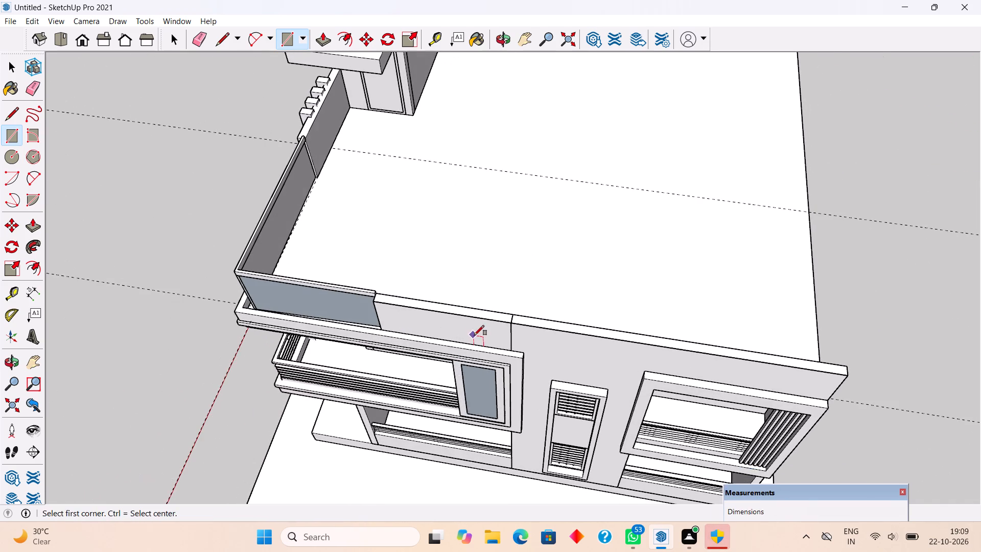
{"action": "key", "text": "space"}
{"action": "scroll", "coordinate": [428, 300], "scroll_direction": "up", "scroll_amount": 5}
{"action": "scroll", "coordinate": [384, 320], "scroll_direction": "up", "scroll_amount": 4}
{"action": "scroll", "coordinate": [294, 269], "scroll_direction": "up", "scroll_amount": 4}
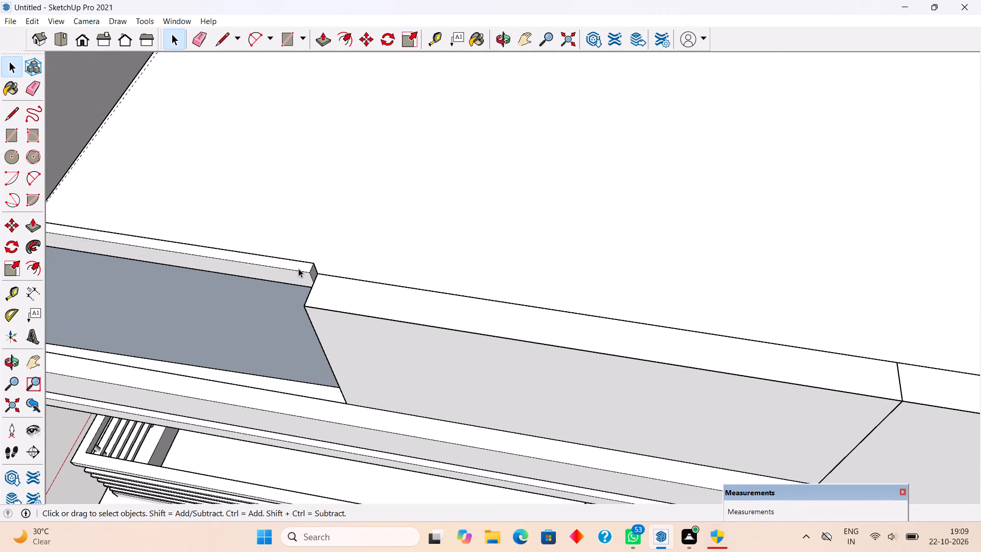
{"action": "key", "text": "p"}
{"action": "left_click", "coordinate": [329, 288]}
{"action": "left_click", "coordinate": [274, 265]}
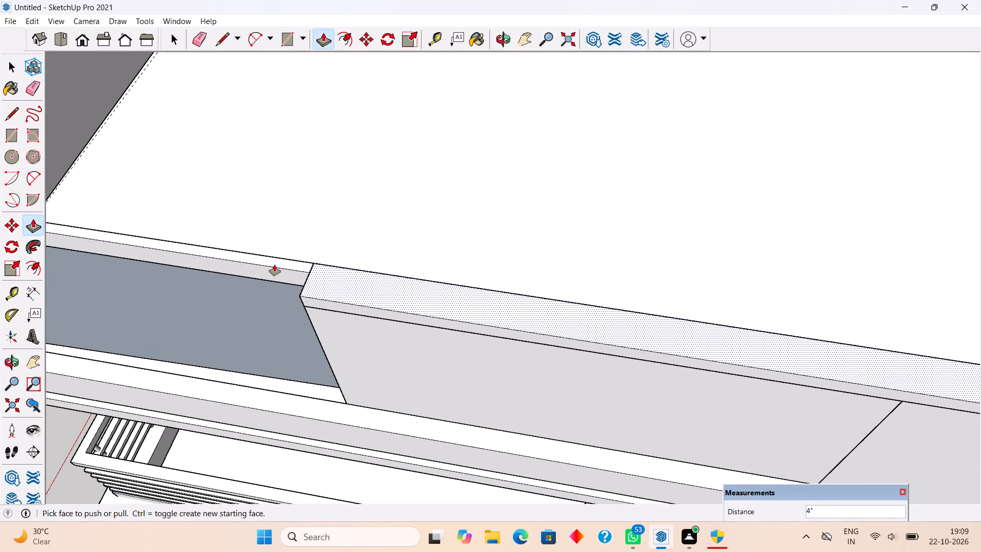
Make the 4" thick coping strip on the long parapet wall, with all its connected geometry, into a group.
{"action": "key", "text": "space"}
{"action": "triple_click", "coordinate": [349, 300]}
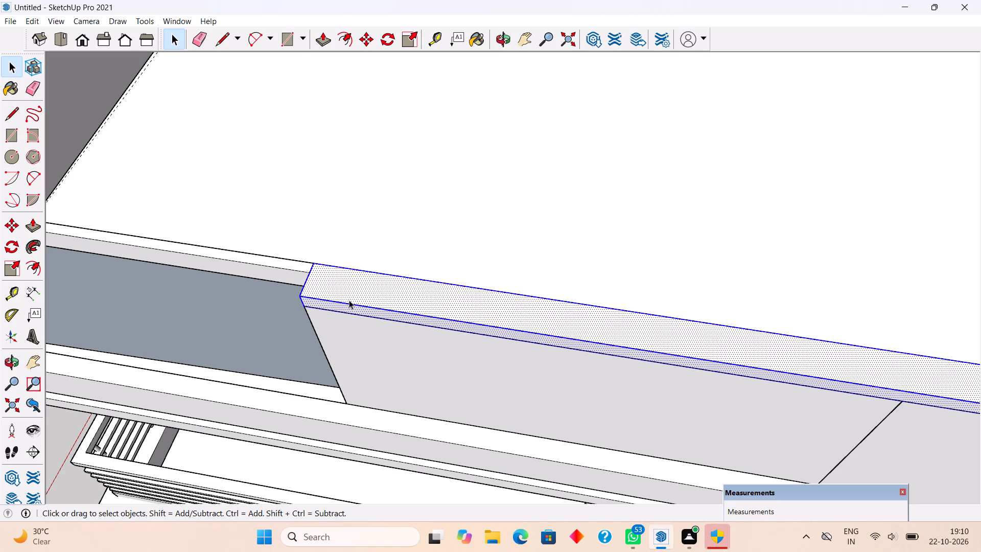
{"action": "right_click", "coordinate": [349, 300]}
{"action": "left_click", "coordinate": [396, 409]}
{"action": "scroll", "coordinate": [399, 329], "scroll_direction": "down", "scroll_amount": 10}
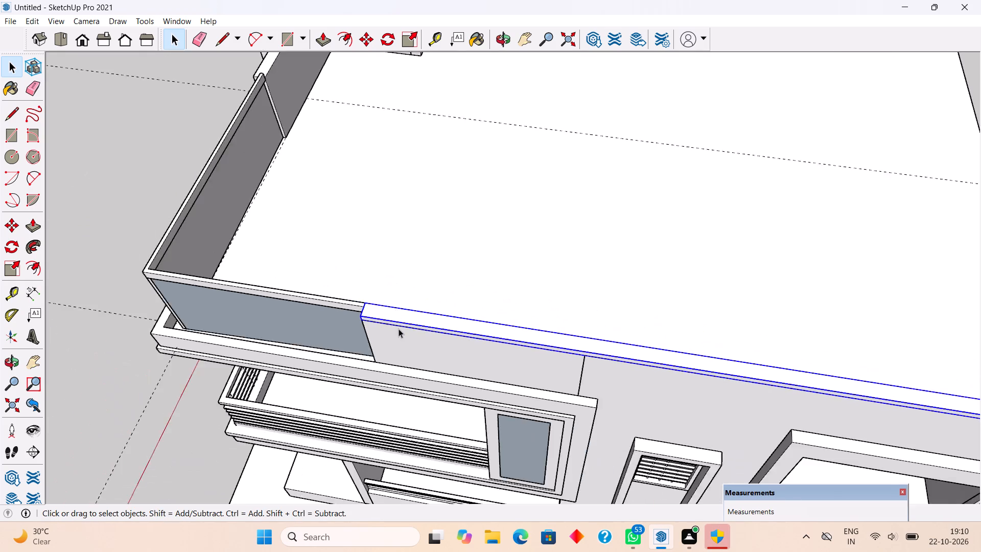
{"action": "scroll", "coordinate": [399, 329], "scroll_direction": "down", "scroll_amount": 10}
{"action": "middle_click_drag", "start_coordinate": [441, 373], "coordinate": [560, 226]}
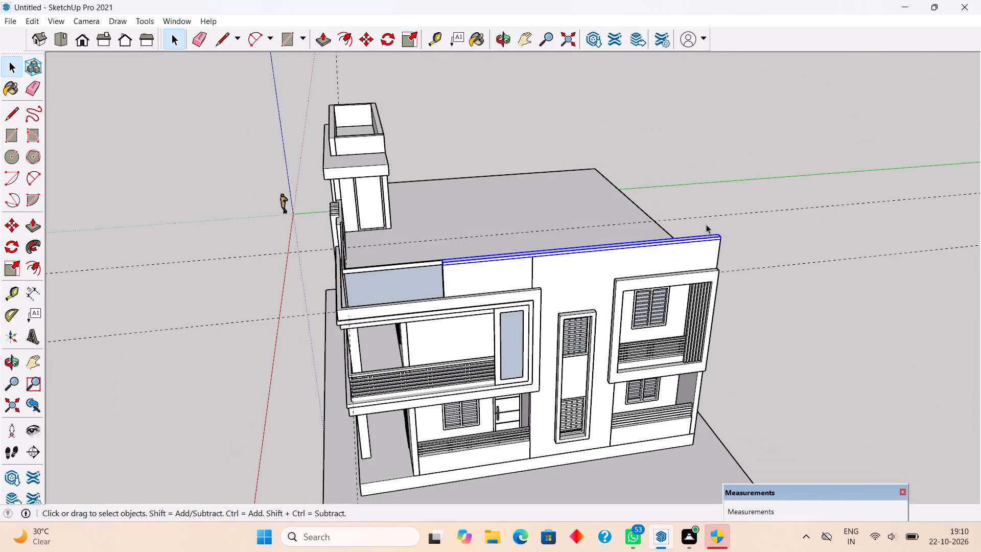
{"action": "left_click", "coordinate": [718, 233]}
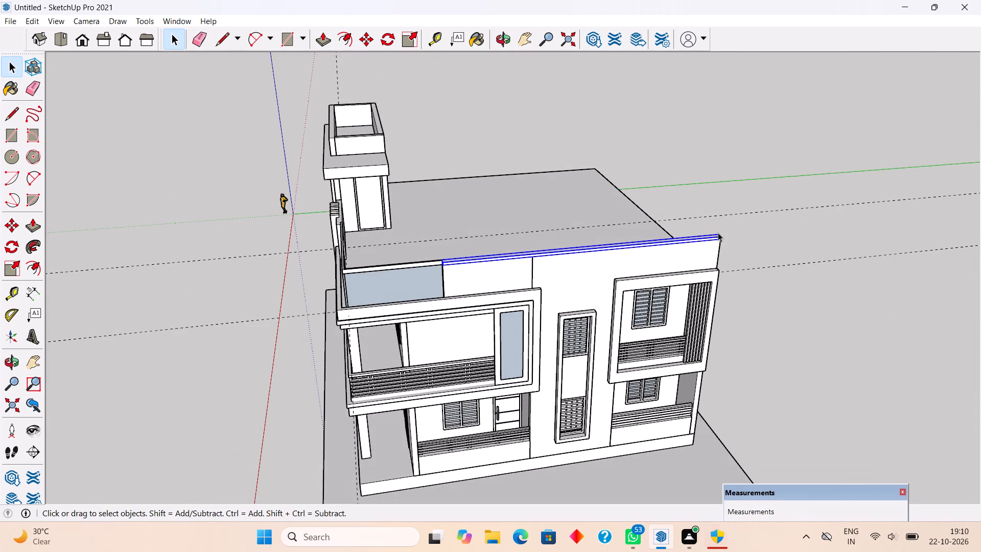
Extend the top of the vertical fin nearest the roof corner panel upward by 6".
{"action": "middle_click_drag", "start_coordinate": [504, 344], "coordinate": [636, 224]}
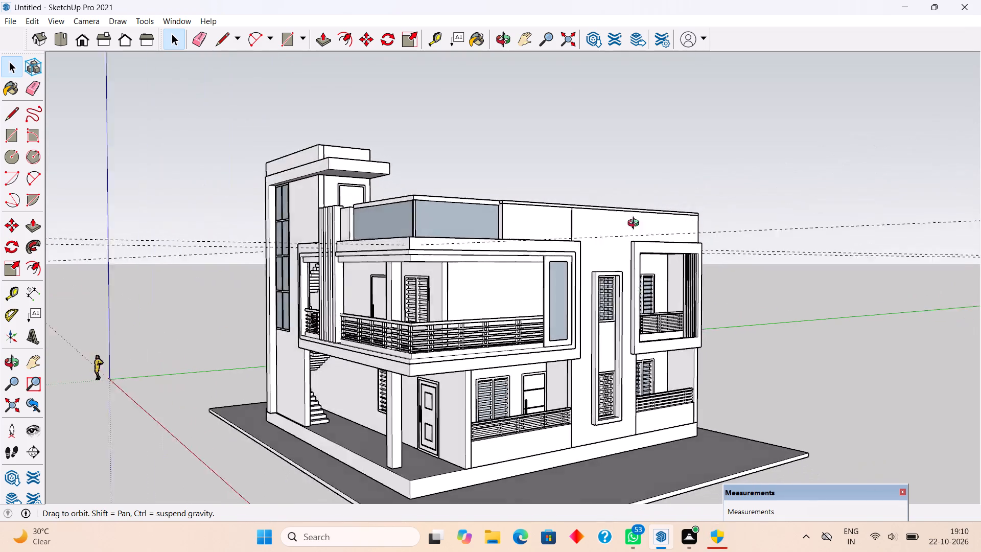
{"action": "middle_click_drag", "start_coordinate": [636, 224], "coordinate": [755, 236]}
{"action": "middle_click_drag", "start_coordinate": [413, 206], "coordinate": [568, 439]}
{"action": "scroll", "coordinate": [472, 380], "scroll_direction": "up", "scroll_amount": 1}
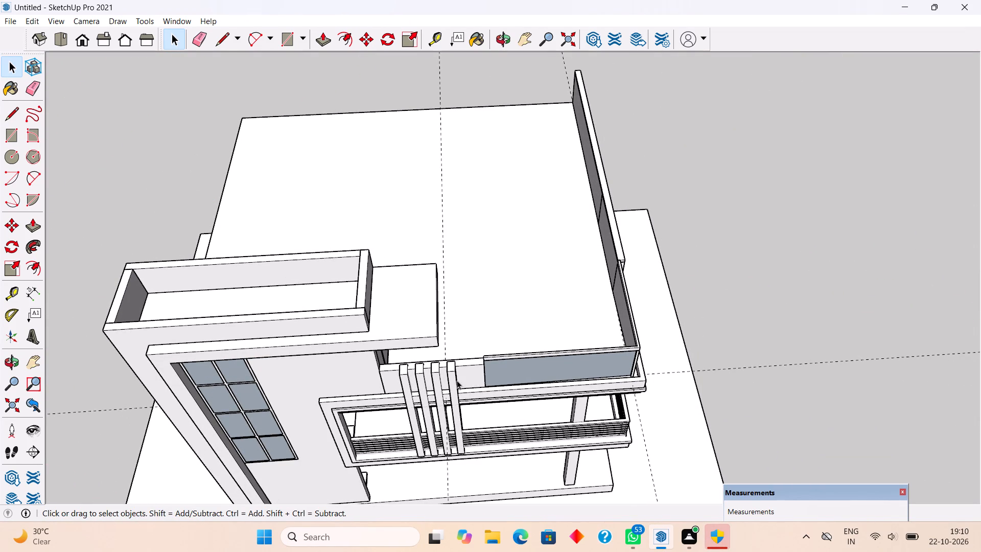
{"action": "scroll", "coordinate": [440, 376], "scroll_direction": "up", "scroll_amount": 17}
{"action": "triple_click", "coordinate": [494, 355]}
{"action": "key", "text": "p"}
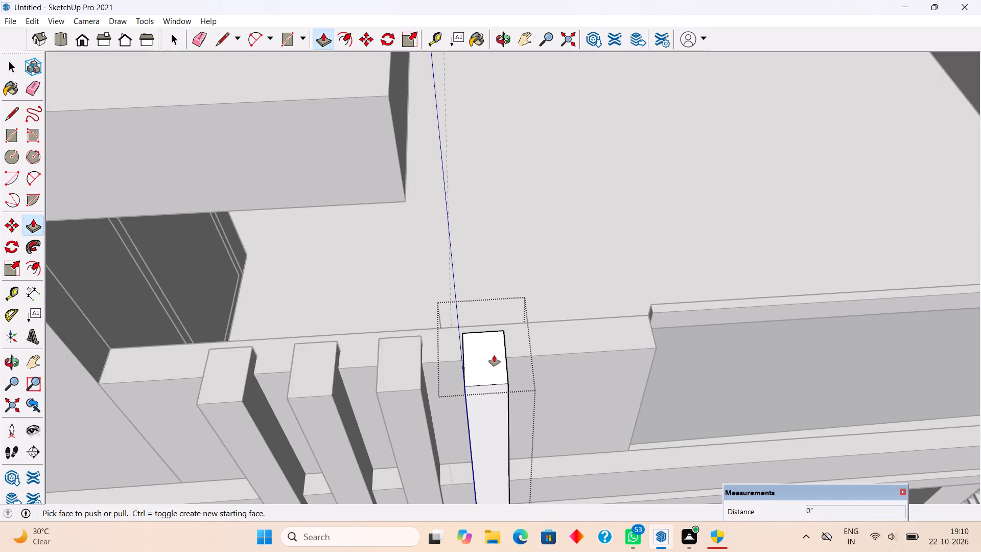
{"action": "left_click", "coordinate": [494, 355]}
{"action": "type", "text": "6\""}
{"action": "key", "text": "Return"}
{"action": "key", "text": "space"}
{"action": "key", "text": "space"}
{"action": "key", "text": "space"}
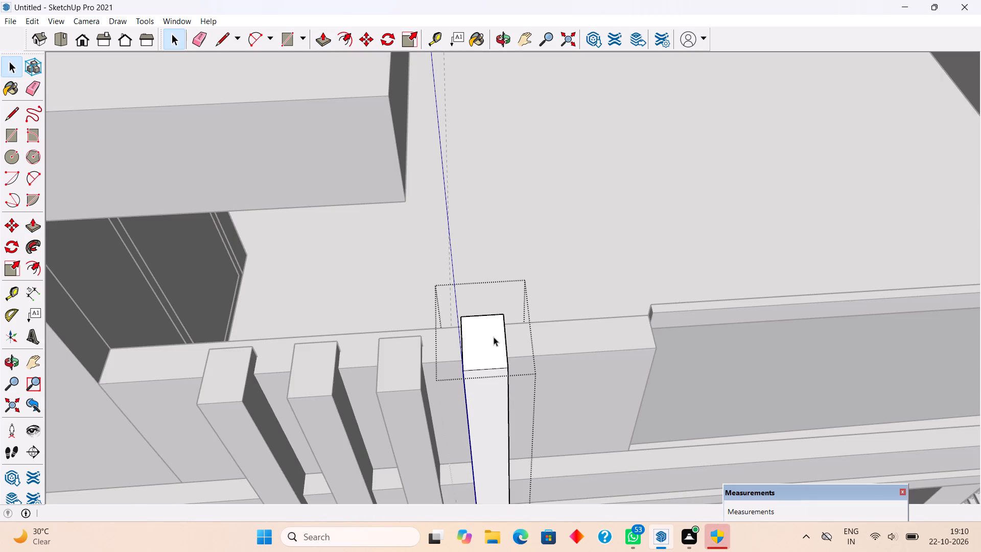
Raise the tops of the other three vertical fins by 6" each to match the first fin.
{"action": "triple_click", "coordinate": [381, 376]}
{"action": "key", "text": "p"}
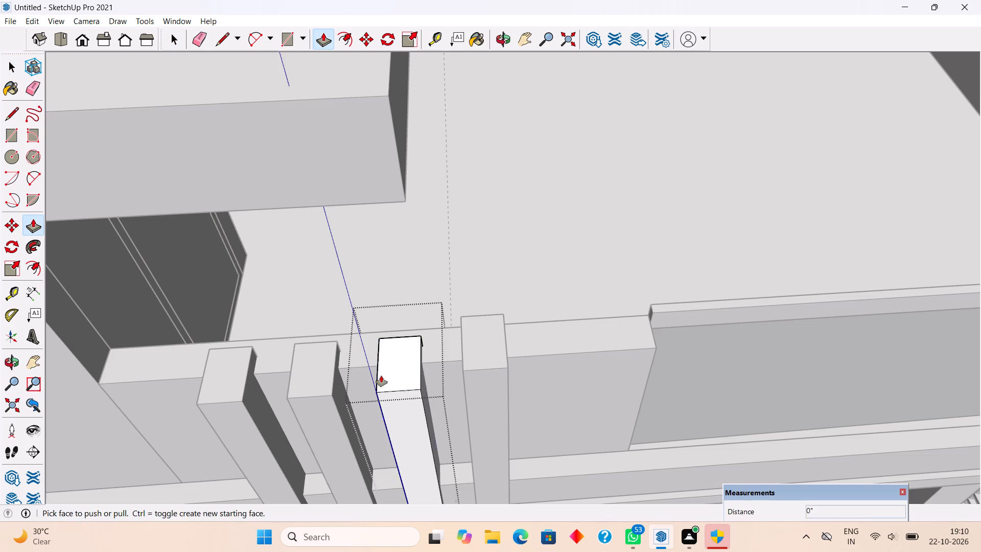
{"action": "left_click", "coordinate": [398, 367]}
{"action": "left_click", "coordinate": [467, 359]}
{"action": "key", "text": "space"}
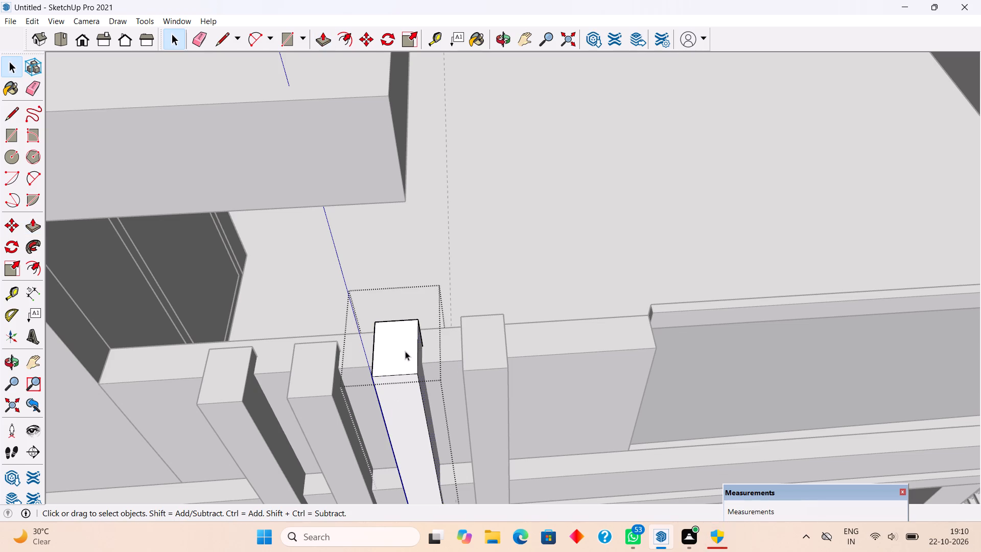
{"action": "triple_click", "coordinate": [310, 373]}
{"action": "key", "text": "p"}
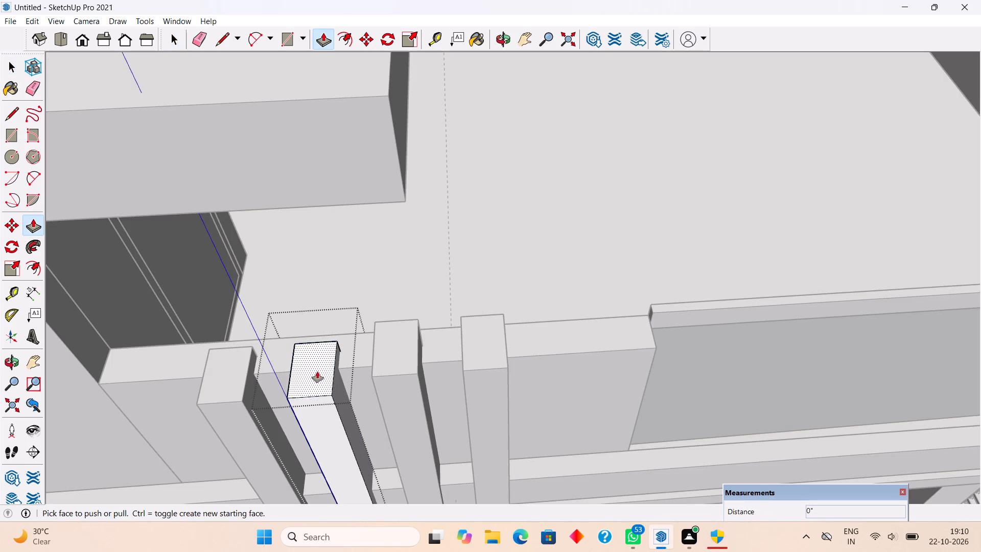
{"action": "left_click", "coordinate": [318, 372]}
{"action": "left_click", "coordinate": [413, 372]}
{"action": "key", "text": "space"}
{"action": "triple_click", "coordinate": [222, 382]}
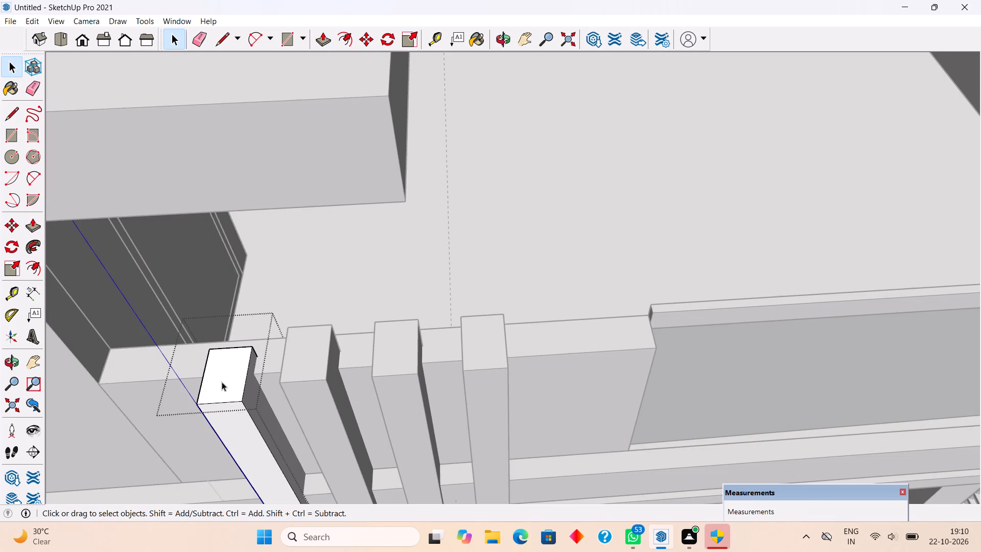
{"action": "key", "text": "p"}
{"action": "left_click", "coordinate": [229, 377]}
{"action": "left_click", "coordinate": [300, 370]}
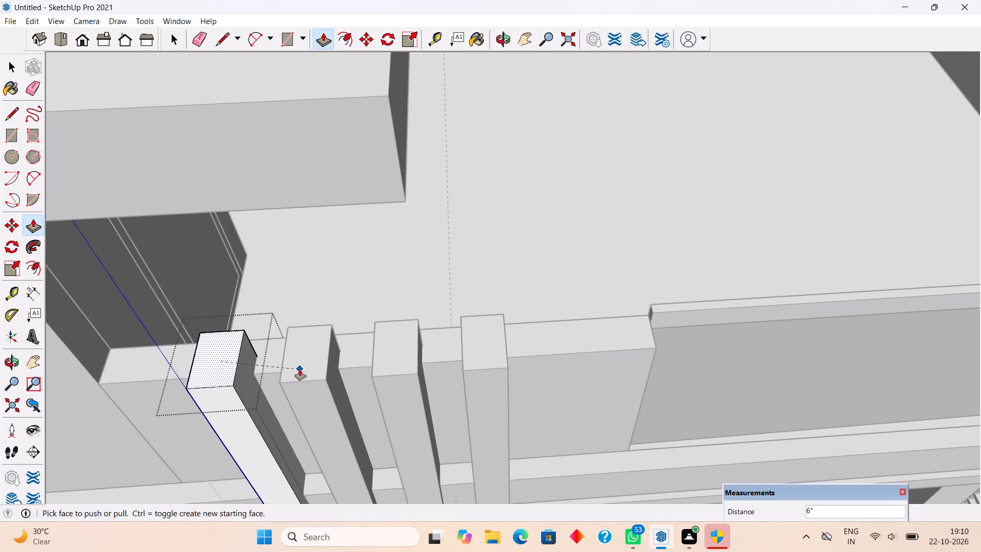
Raise the top of the parapet wall behind the vertical fins by 4", level with the adjoining rail.
{"action": "key", "text": "space"}
{"action": "triple_click", "coordinate": [543, 352]}
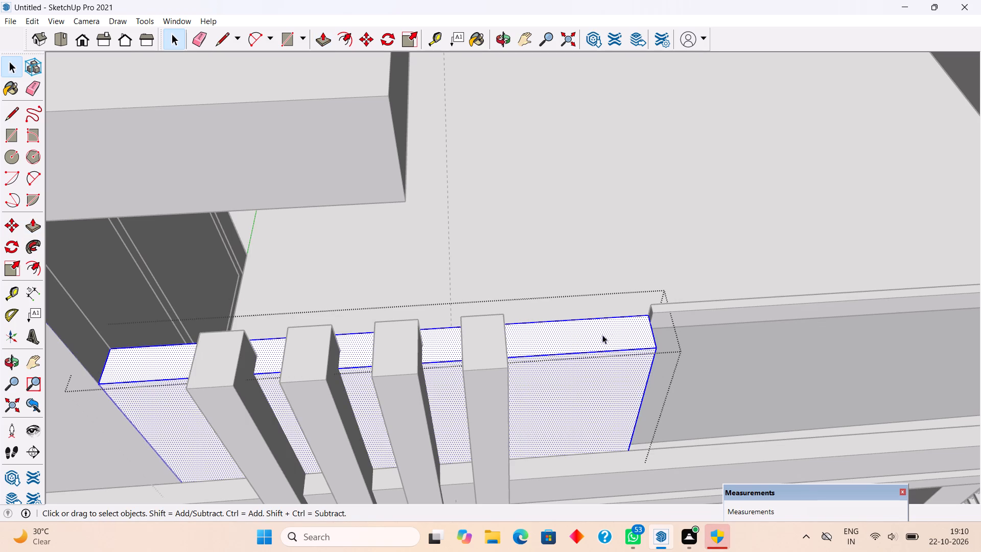
{"action": "key", "text": "p"}
{"action": "left_click", "coordinate": [614, 335]}
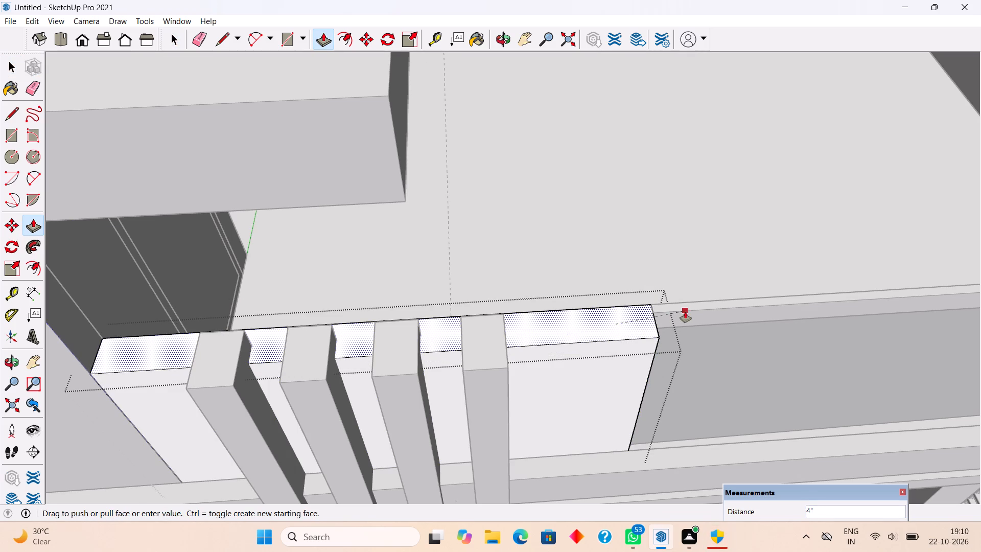
{"action": "left_click", "coordinate": [687, 312]}
{"action": "key", "text": "space"}
{"action": "scroll", "coordinate": [687, 311], "scroll_direction": "down", "scroll_amount": 10}
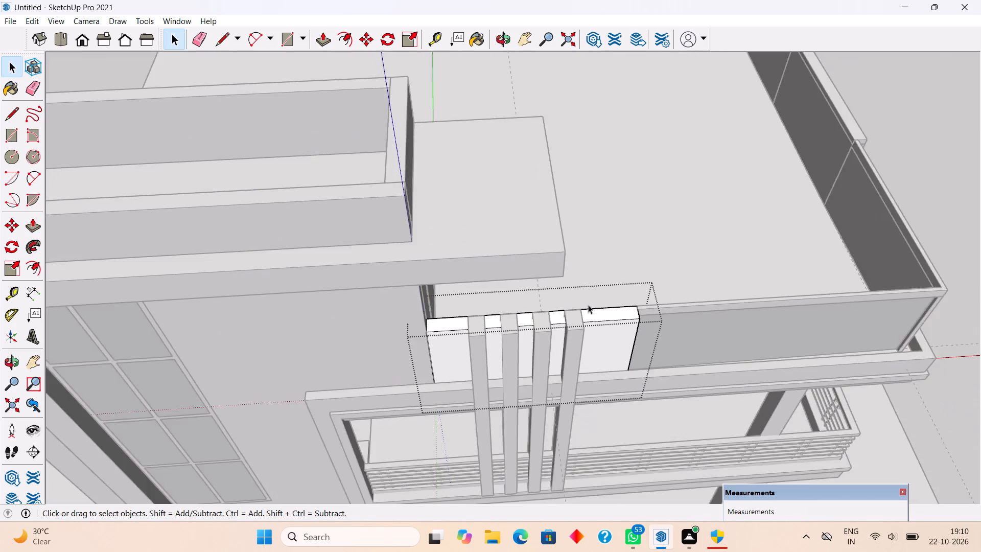
{"action": "scroll", "coordinate": [588, 305], "scroll_direction": "down", "scroll_amount": 5}
{"action": "left_click", "coordinate": [814, 264]}
Examine the raised wall, the vertical fins and the whole facade from several angles.
{"action": "scroll", "coordinate": [470, 353], "scroll_direction": "up", "scroll_amount": 13}
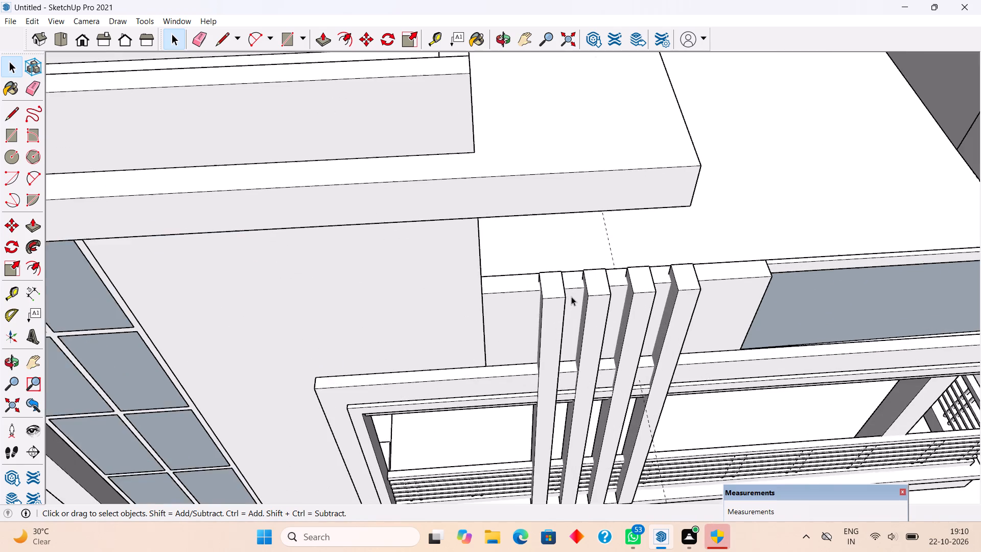
{"action": "scroll", "coordinate": [571, 296], "scroll_direction": "up", "scroll_amount": 5}
{"action": "middle_click_drag", "start_coordinate": [367, 284], "coordinate": [244, 212]}
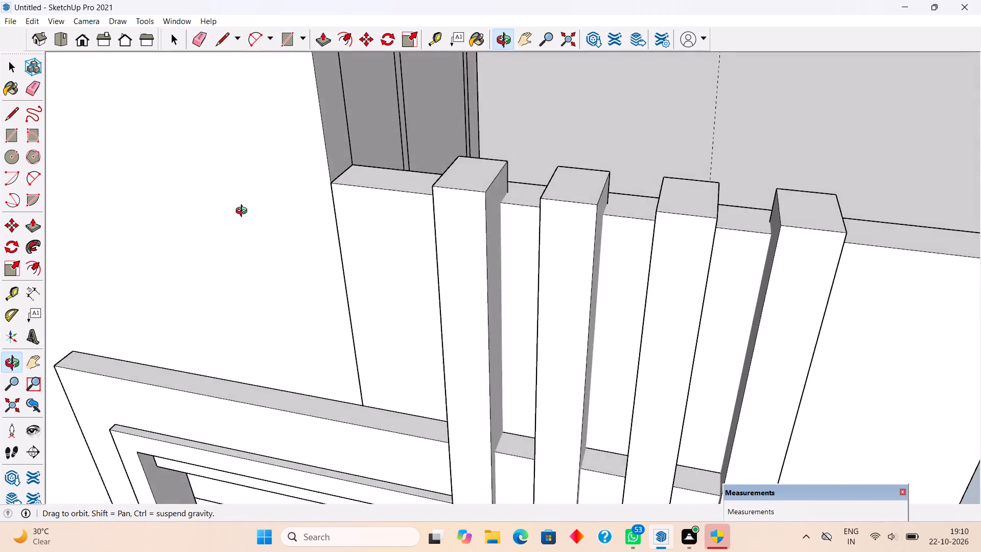
{"action": "middle_click_drag", "start_coordinate": [244, 212], "coordinate": [189, 214]}
{"action": "scroll", "coordinate": [191, 216], "scroll_direction": "down", "scroll_amount": 8}
{"action": "scroll", "coordinate": [189, 180], "scroll_direction": "up", "scroll_amount": 1}
{"action": "scroll", "coordinate": [191, 180], "scroll_direction": "down", "scroll_amount": 1}
{"action": "scroll", "coordinate": [304, 240], "scroll_direction": "down", "scroll_amount": 4}
{"action": "middle_click_drag", "start_coordinate": [434, 316], "coordinate": [277, 233]}
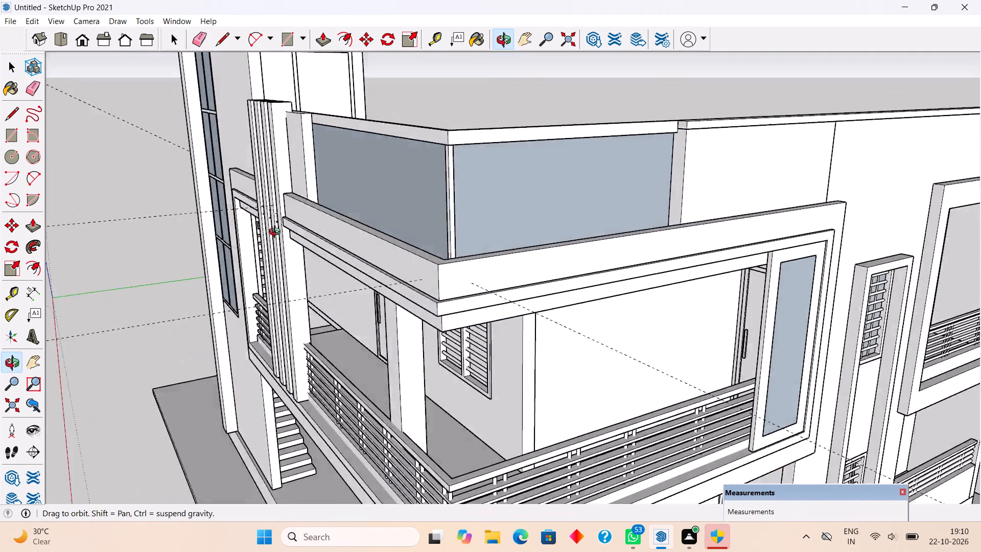
{"action": "middle_click_drag", "start_coordinate": [277, 233], "coordinate": [238, 246]}
{"action": "scroll", "coordinate": [239, 246], "scroll_direction": "down", "scroll_amount": 5}
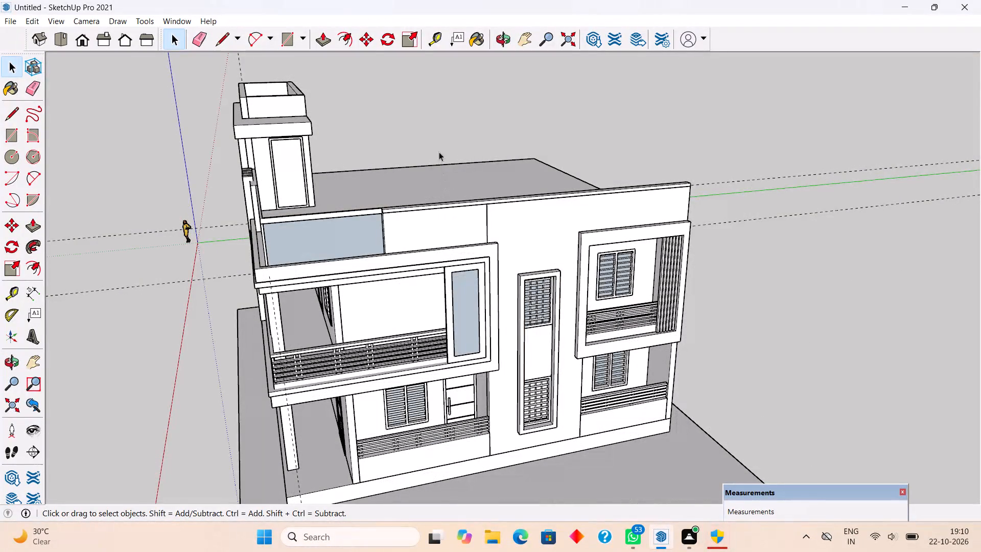
{"action": "left_click", "coordinate": [435, 128]}
{"action": "middle_click_drag", "start_coordinate": [439, 235], "coordinate": [552, 209]}
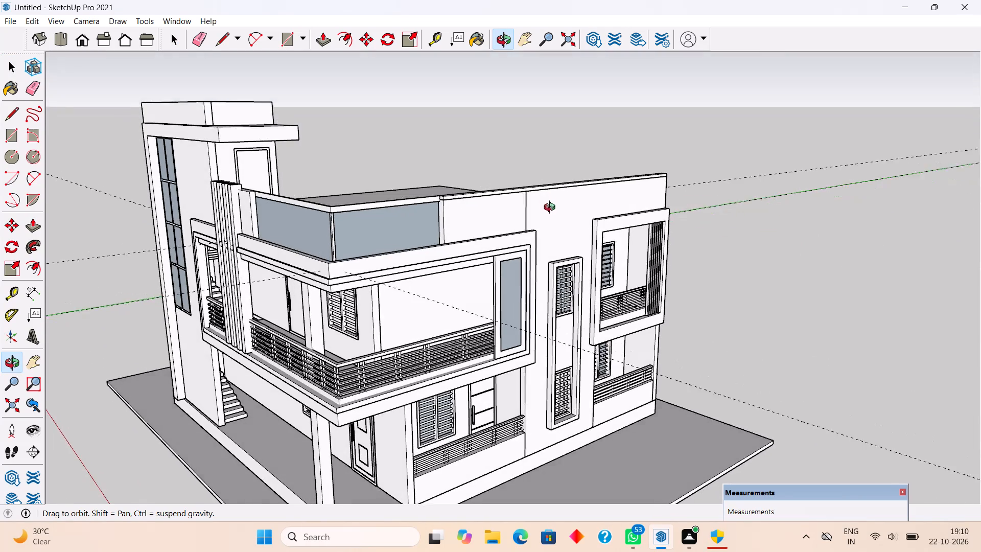
{"action": "middle_click_drag", "start_coordinate": [552, 209], "coordinate": [551, 218]}
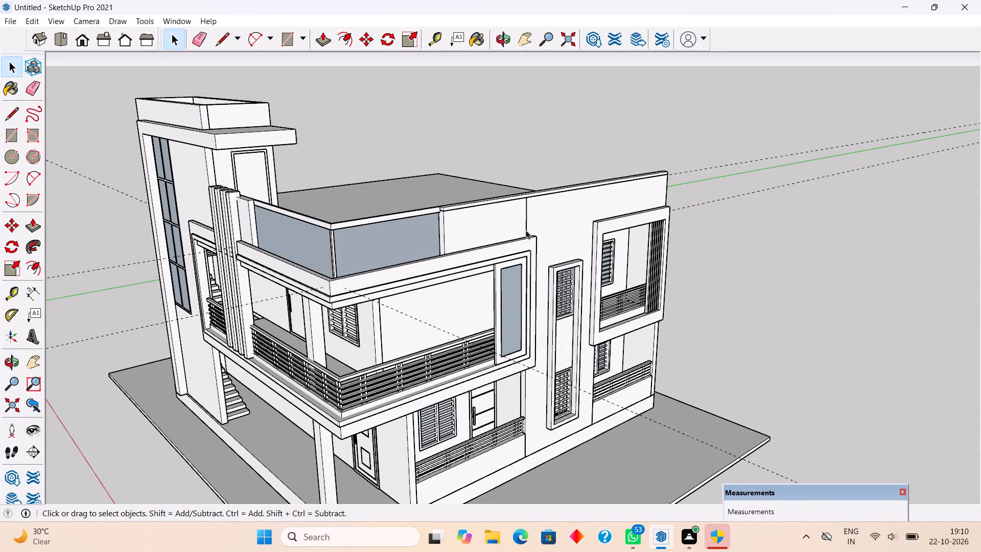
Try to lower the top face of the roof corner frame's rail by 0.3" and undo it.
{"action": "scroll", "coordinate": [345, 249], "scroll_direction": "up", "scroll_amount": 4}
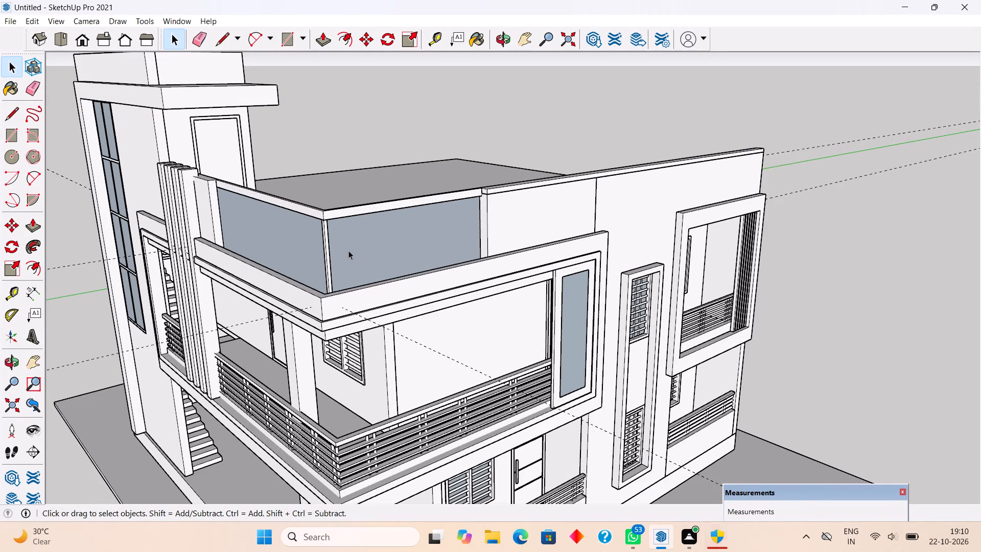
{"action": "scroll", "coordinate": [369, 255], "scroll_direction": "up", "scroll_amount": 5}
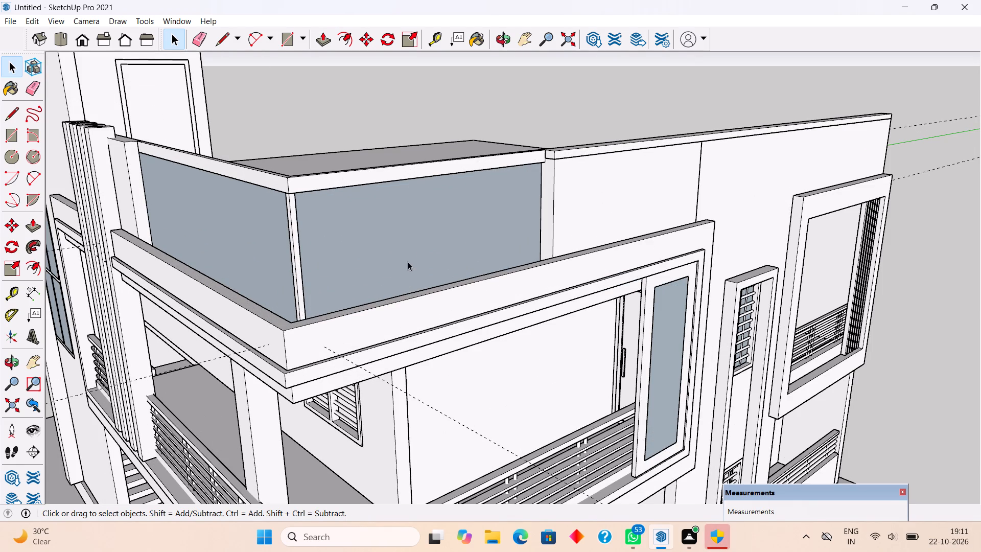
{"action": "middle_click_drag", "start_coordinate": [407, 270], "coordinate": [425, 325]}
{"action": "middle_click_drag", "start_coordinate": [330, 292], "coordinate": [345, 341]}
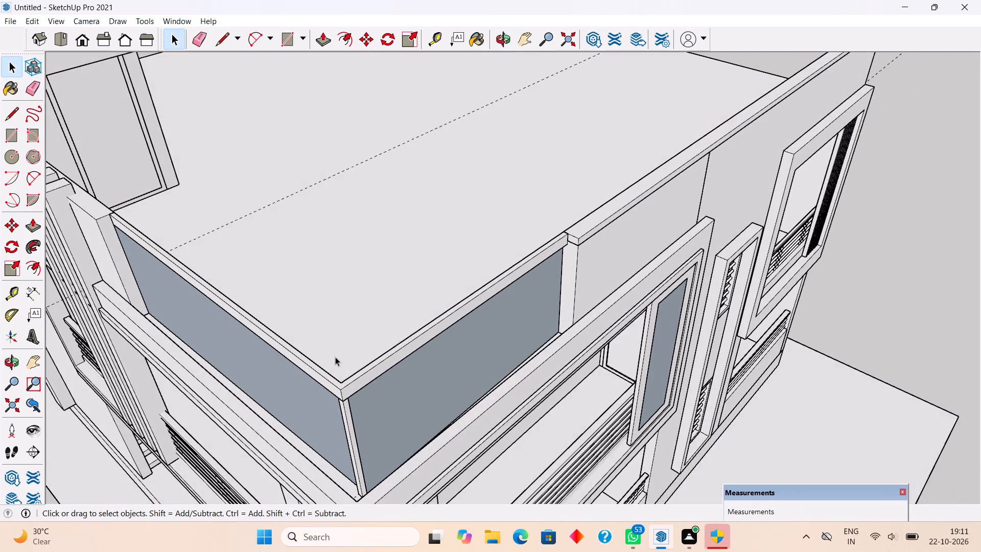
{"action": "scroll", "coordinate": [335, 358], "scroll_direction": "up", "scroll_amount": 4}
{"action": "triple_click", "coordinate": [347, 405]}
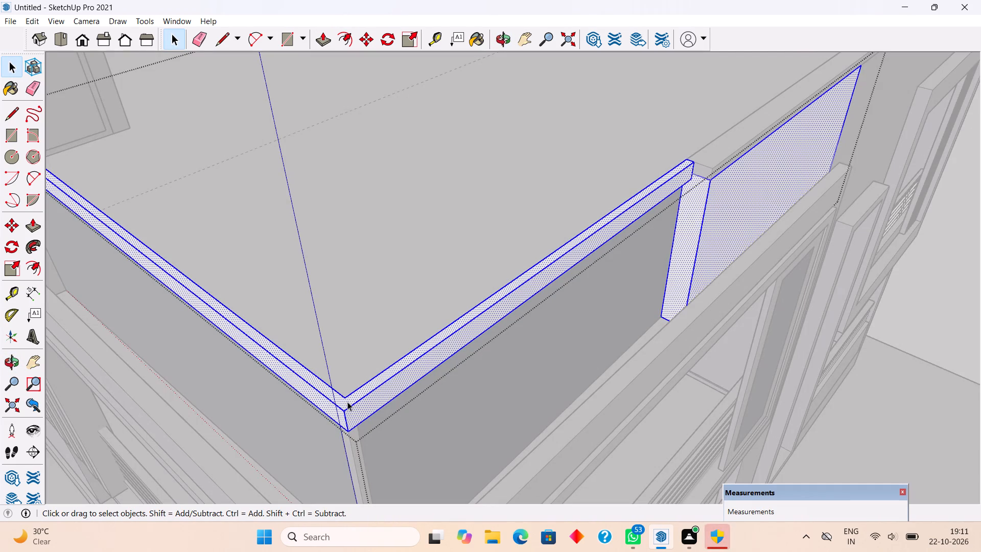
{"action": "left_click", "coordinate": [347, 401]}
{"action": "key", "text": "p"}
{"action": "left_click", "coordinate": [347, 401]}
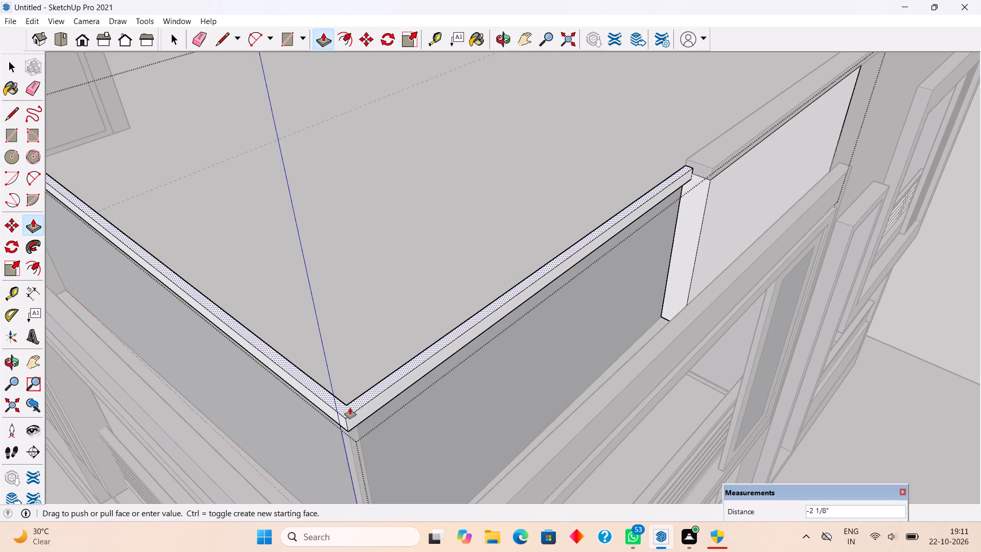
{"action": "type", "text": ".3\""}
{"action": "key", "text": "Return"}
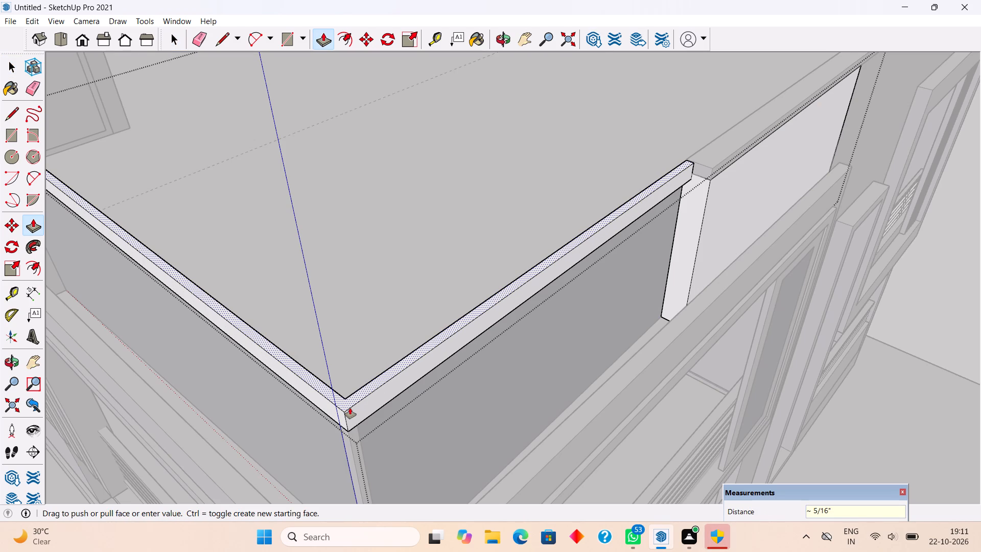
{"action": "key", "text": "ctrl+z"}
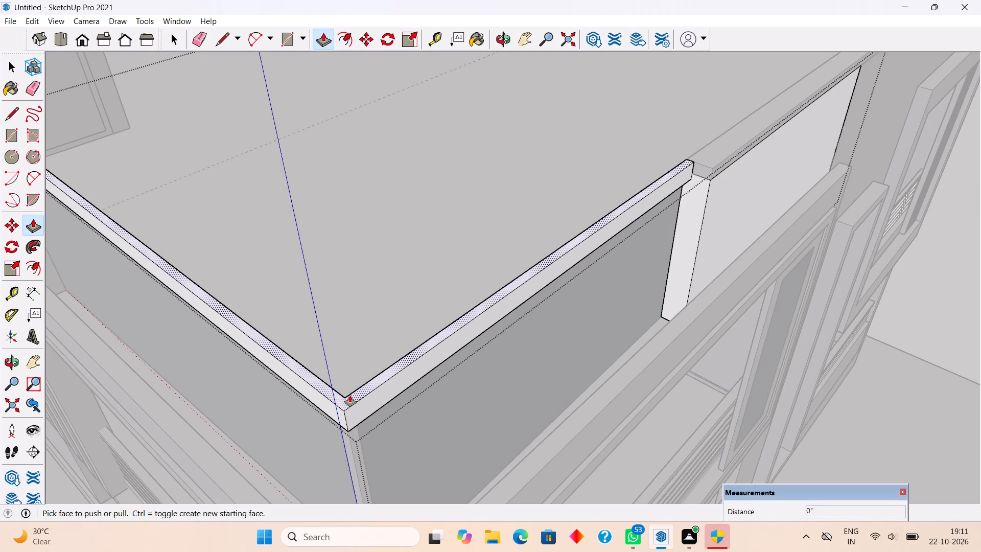
Lower the top face of the roof corner frame's rail by 1" and again by 0.5".
{"action": "left_click", "coordinate": [350, 396]}
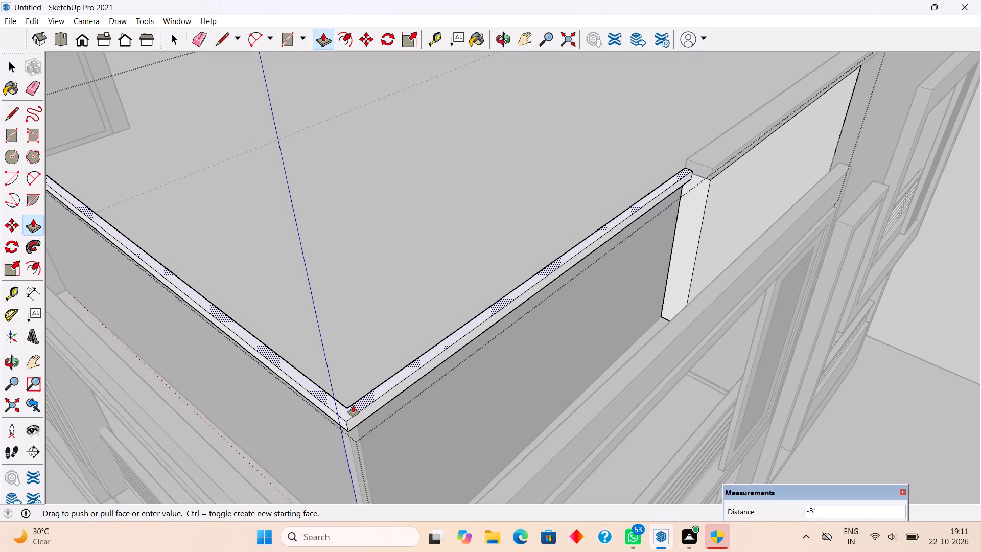
{"action": "type", "text": "1\""}
{"action": "key", "text": "Return"}
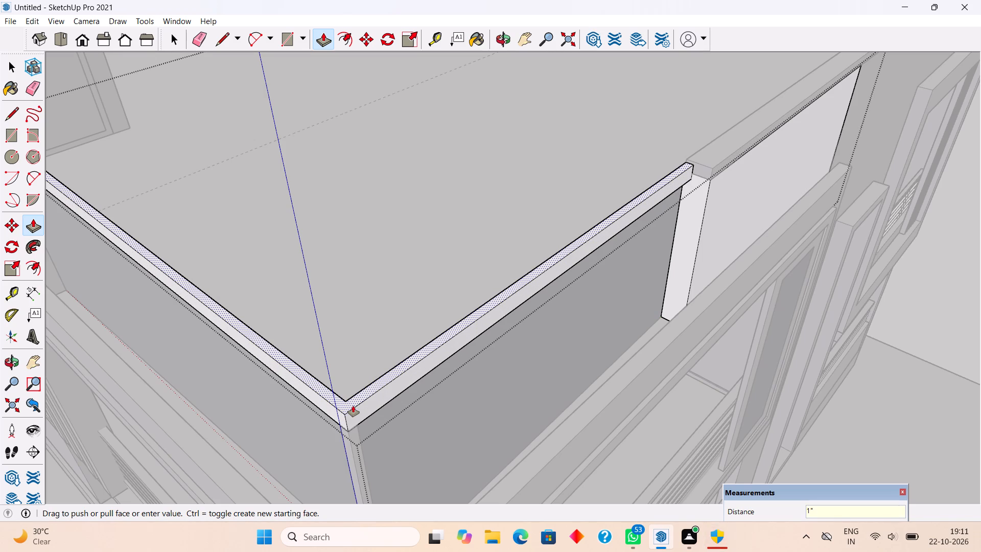
{"action": "key", "text": "space"}
{"action": "left_click", "coordinate": [353, 399]}
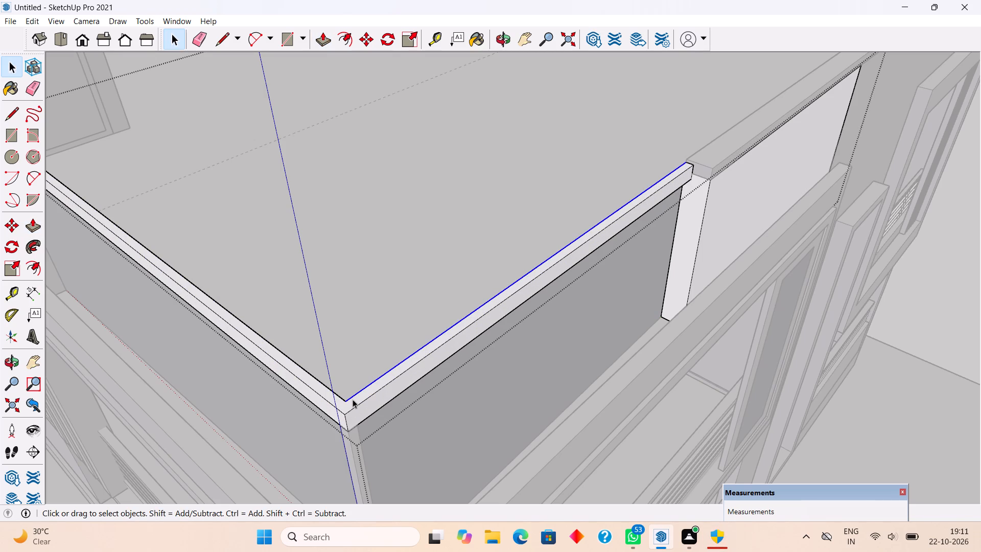
{"action": "key", "text": "p"}
{"action": "left_click", "coordinate": [358, 406]}
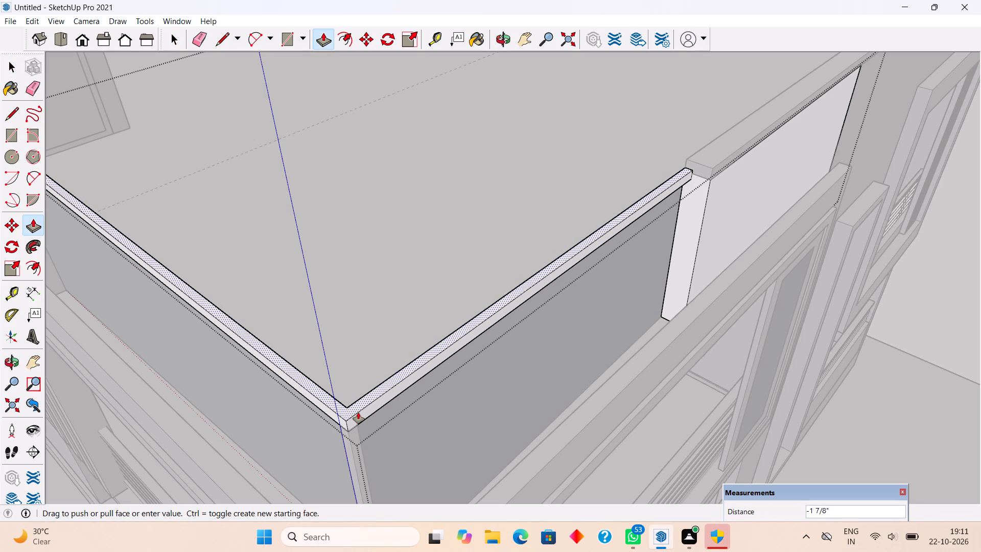
{"action": "type", "text": ".5\""}
{"action": "key", "text": "Return"}
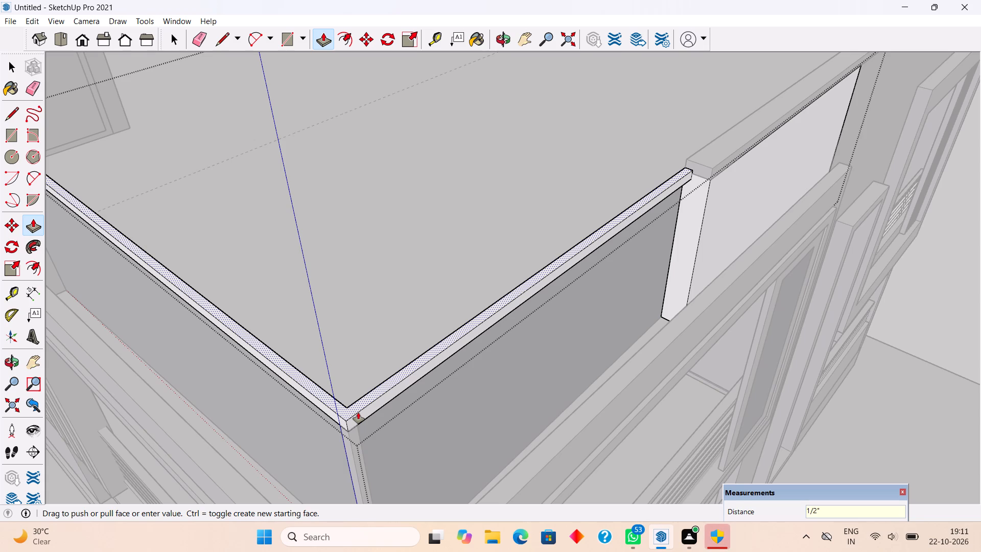
{"action": "key", "text": "space"}
{"action": "scroll", "coordinate": [388, 363], "scroll_direction": "down", "scroll_amount": 11}
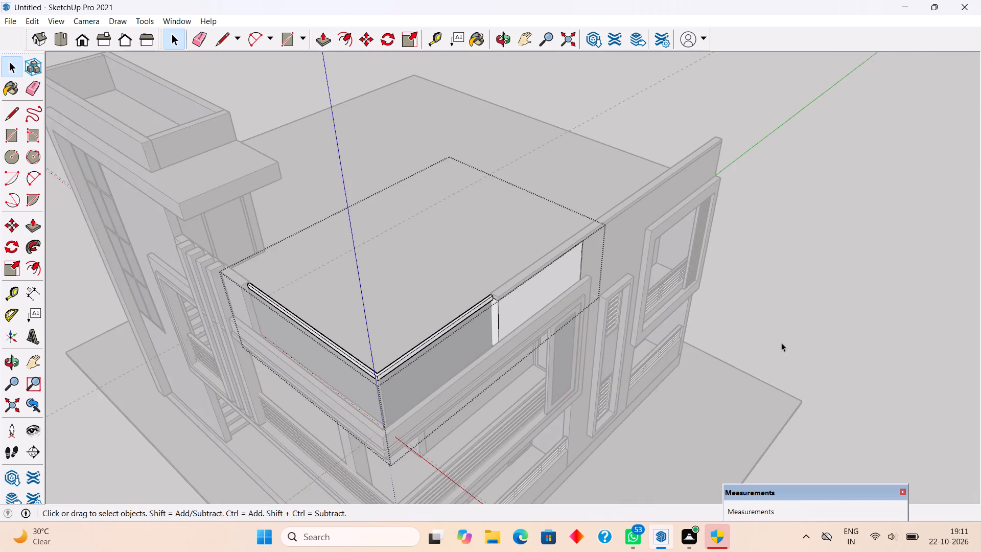
{"action": "left_click", "coordinate": [792, 335]}
Examine the house's corner, tower side and balcony facade from several angles.
{"action": "middle_click_drag", "start_coordinate": [505, 363], "coordinate": [514, 189]}
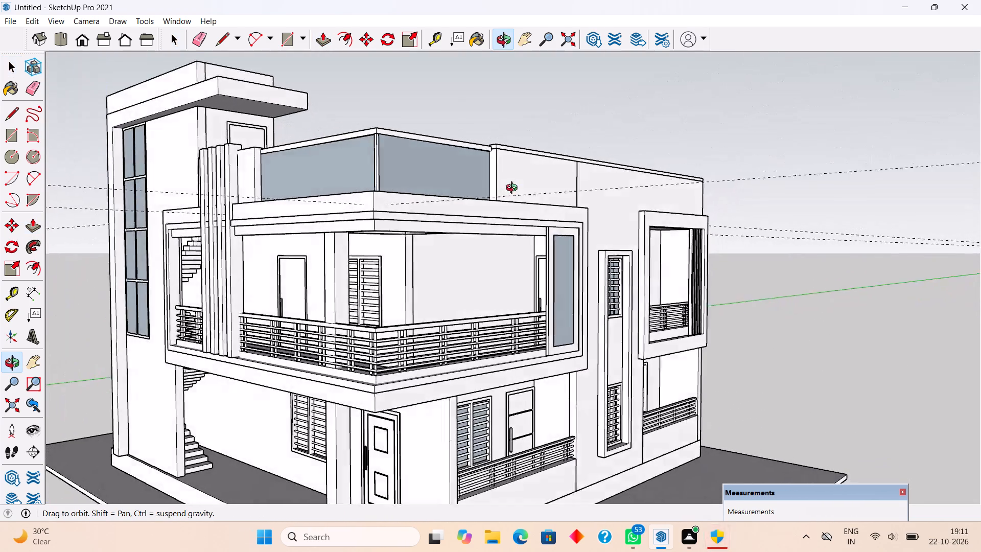
{"action": "middle_click_drag", "start_coordinate": [514, 189], "coordinate": [579, 266]}
{"action": "scroll", "coordinate": [579, 266], "scroll_direction": "down", "scroll_amount": 7}
{"action": "middle_click_drag", "start_coordinate": [528, 309], "coordinate": [607, 286]}
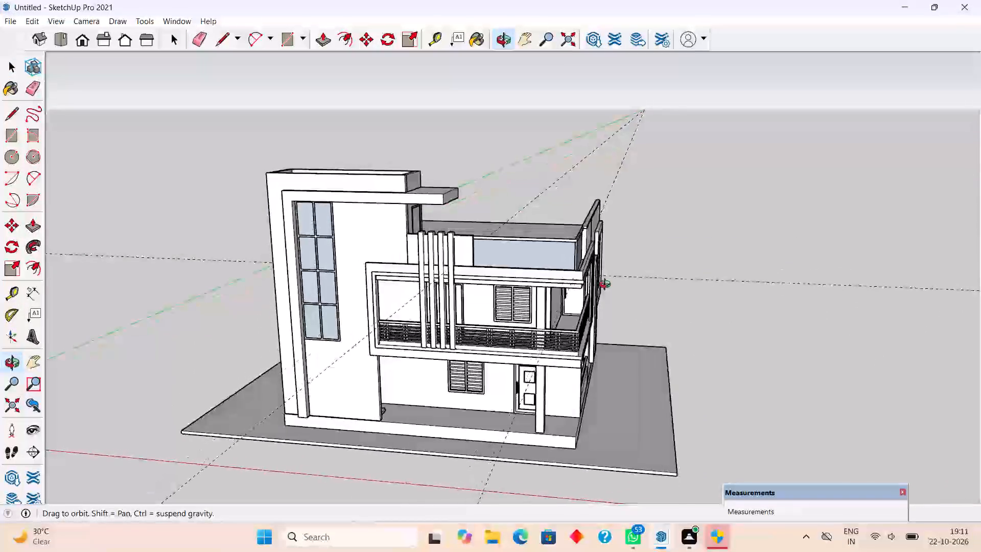
{"action": "middle_click_drag", "start_coordinate": [607, 286], "coordinate": [599, 285]}
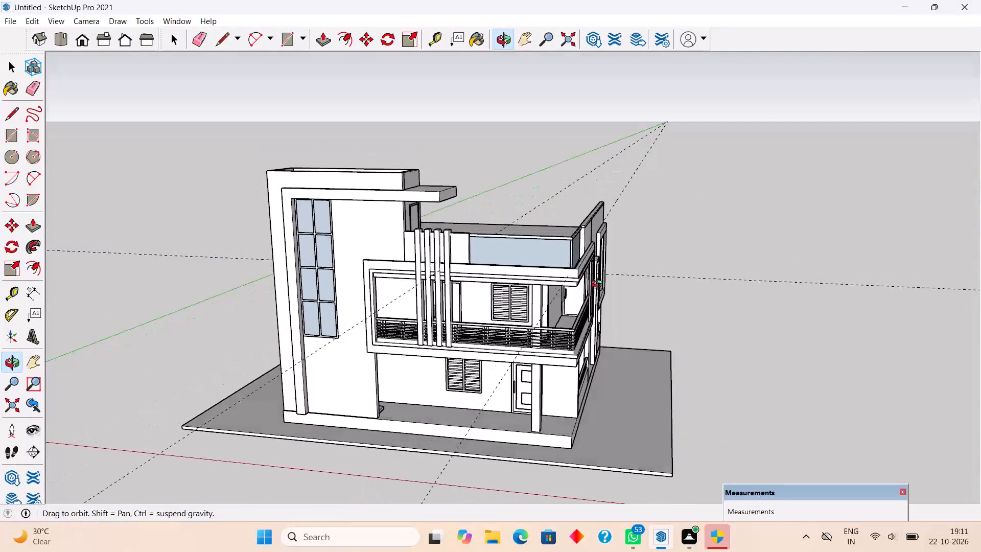
{"action": "middle_click_drag", "start_coordinate": [599, 285], "coordinate": [500, 287]}
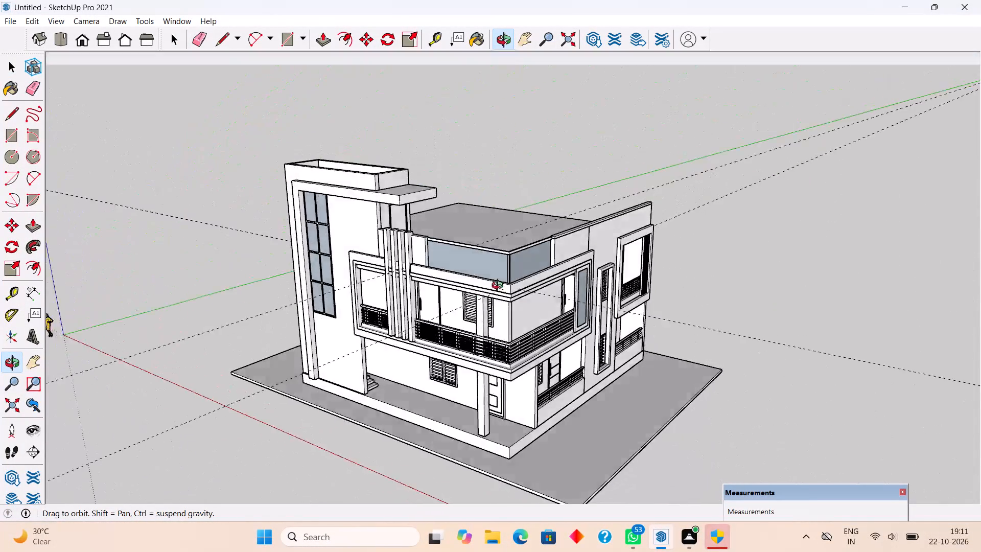
{"action": "middle_click_drag", "start_coordinate": [500, 287], "coordinate": [568, 236]}
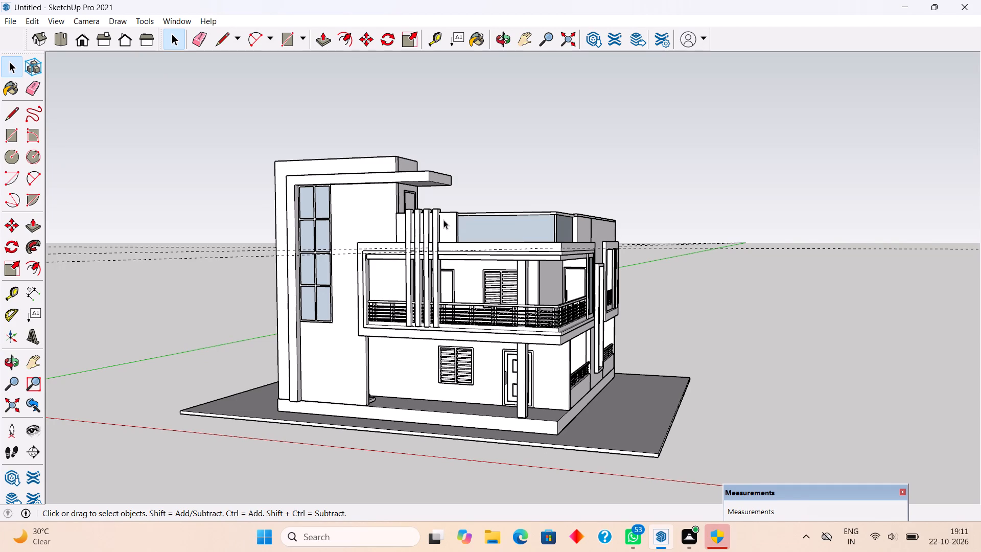
Open the stair tower's frame group and start Push/Pull on the end face of its overhanging canopy beam.
{"action": "middle_click_drag", "start_coordinate": [417, 204], "coordinate": [268, 233]}
{"action": "scroll", "coordinate": [332, 193], "scroll_direction": "up", "scroll_amount": 6}
{"action": "scroll", "coordinate": [437, 199], "scroll_direction": "up", "scroll_amount": 3}
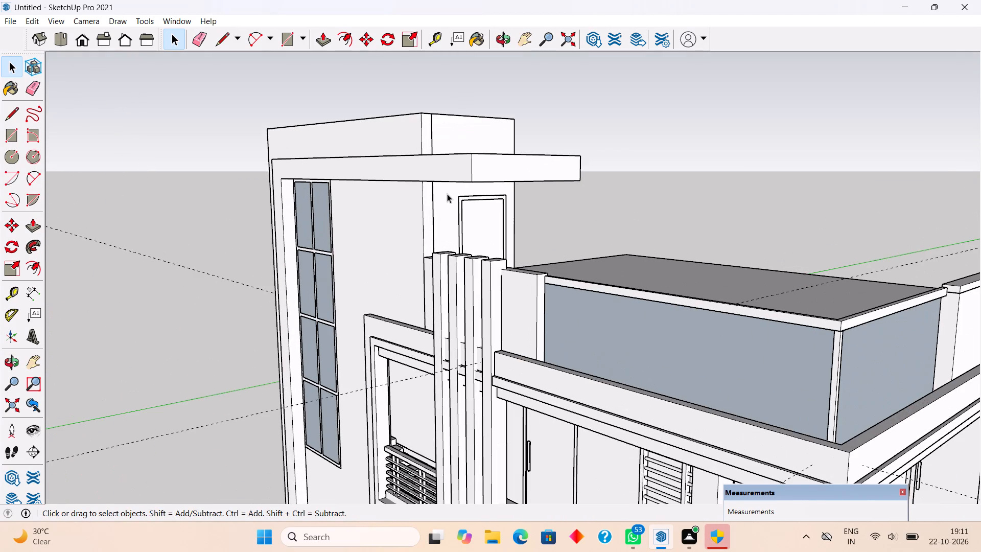
{"action": "triple_click", "coordinate": [464, 165]}
{"action": "middle_click_drag", "start_coordinate": [493, 174], "coordinate": [521, 164]}
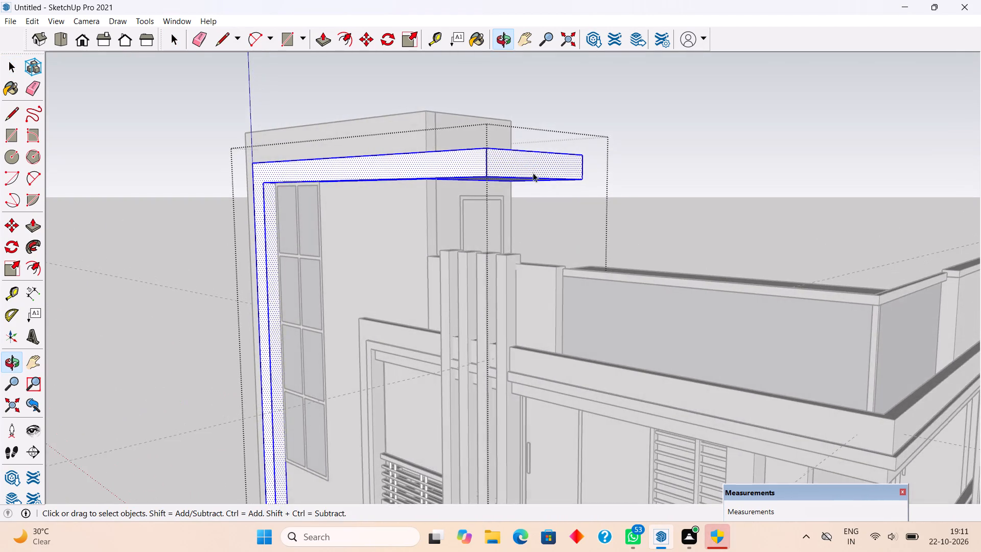
{"action": "scroll", "coordinate": [446, 224], "scroll_direction": "up", "scroll_amount": 1}
{"action": "middle_click_drag", "start_coordinate": [455, 223], "coordinate": [593, 228]}
{"action": "key", "text": "p"}
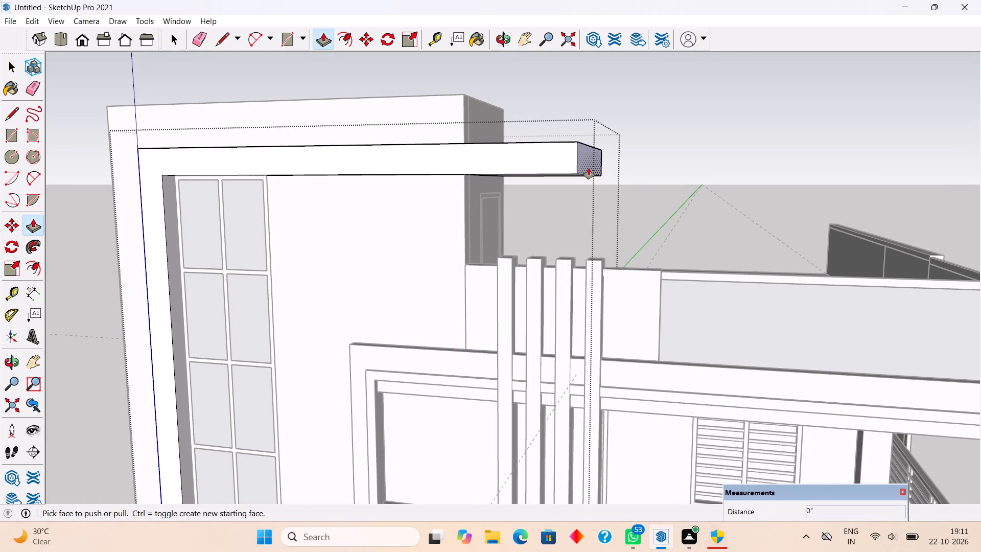
Push/pull the end face of the overhanging roof slab out 4', aligned with the wall edge below.
{"action": "left_click", "coordinate": [589, 168]}
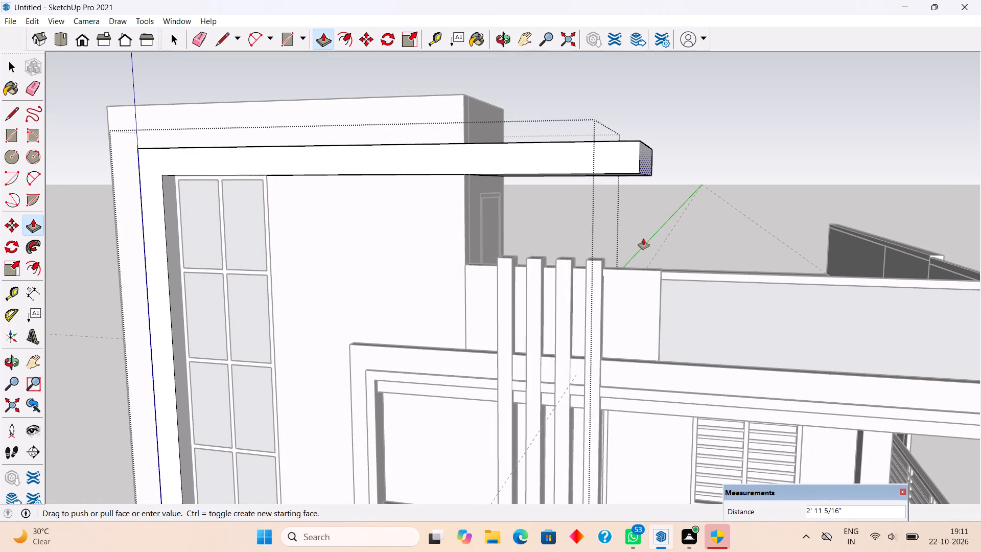
{"action": "left_click", "coordinate": [657, 308]}
{"action": "key", "text": "space"}
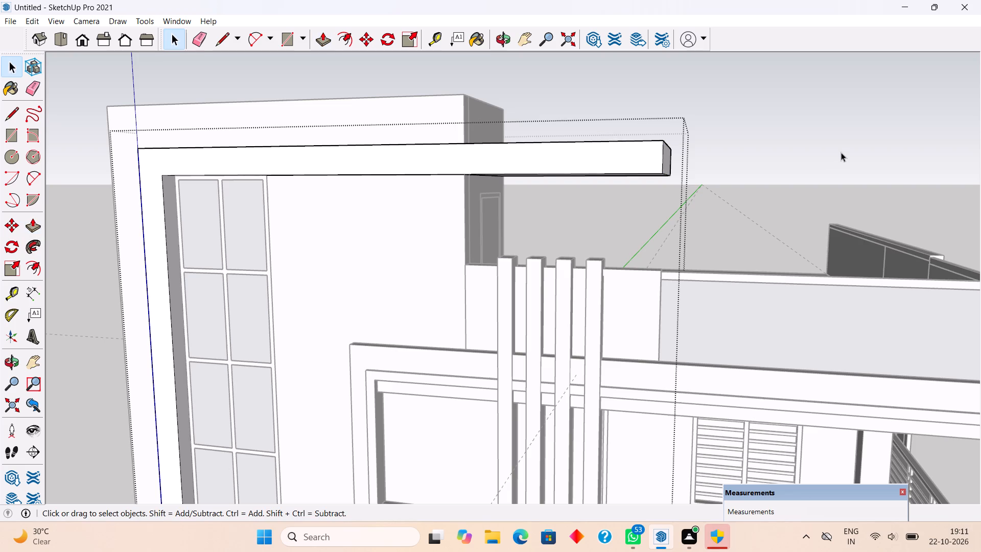
{"action": "left_click", "coordinate": [842, 150]}
Place a guide on the slab's underside, offset 1' from the edge where it meets the tower's side wall.
{"action": "middle_click_drag", "start_coordinate": [735, 324], "coordinate": [521, 246]}
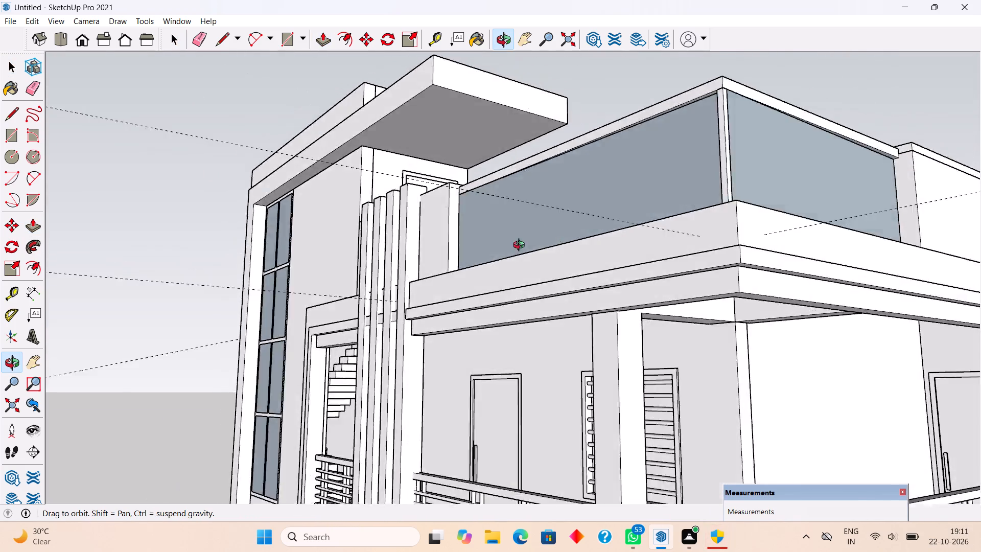
{"action": "middle_click_drag", "start_coordinate": [521, 246], "coordinate": [621, 242]}
{"action": "scroll", "coordinate": [621, 242], "scroll_direction": "down", "scroll_amount": 5}
{"action": "middle_click_drag", "start_coordinate": [598, 310], "coordinate": [603, 224]}
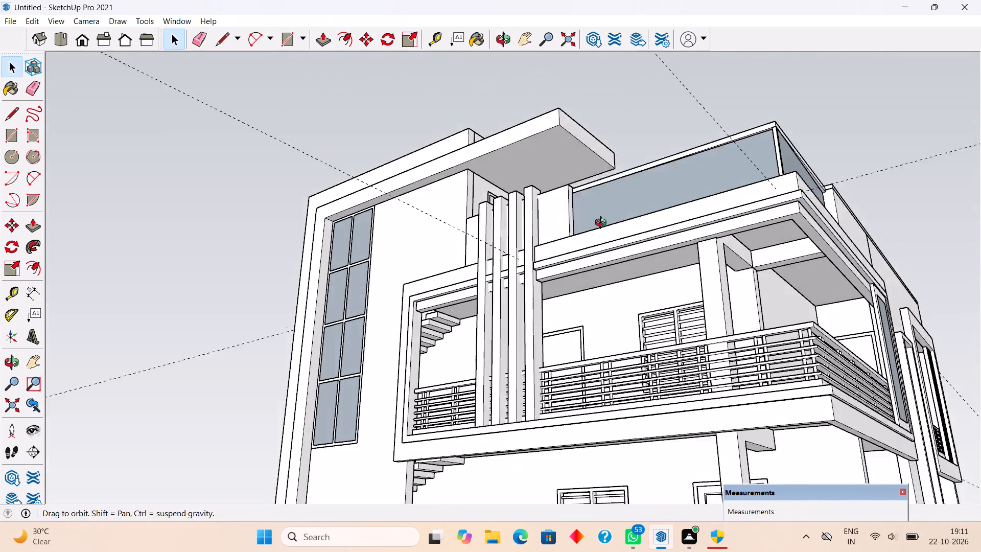
{"action": "middle_click_drag", "start_coordinate": [603, 224], "coordinate": [606, 213]}
{"action": "middle_click_drag", "start_coordinate": [619, 237], "coordinate": [661, 306]}
{"action": "scroll", "coordinate": [589, 100], "scroll_direction": "up", "scroll_amount": 6}
{"action": "scroll", "coordinate": [535, 228], "scroll_direction": "up", "scroll_amount": 1}
{"action": "middle_click_drag", "start_coordinate": [528, 218], "coordinate": [534, 187]}
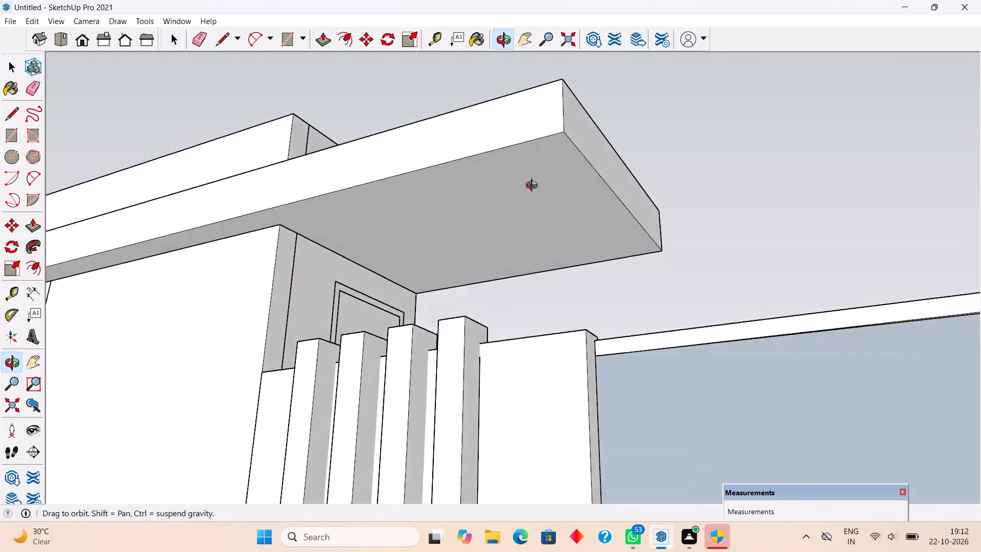
{"action": "middle_click_drag", "start_coordinate": [534, 187], "coordinate": [540, 179]}
{"action": "triple_click", "coordinate": [539, 179]}
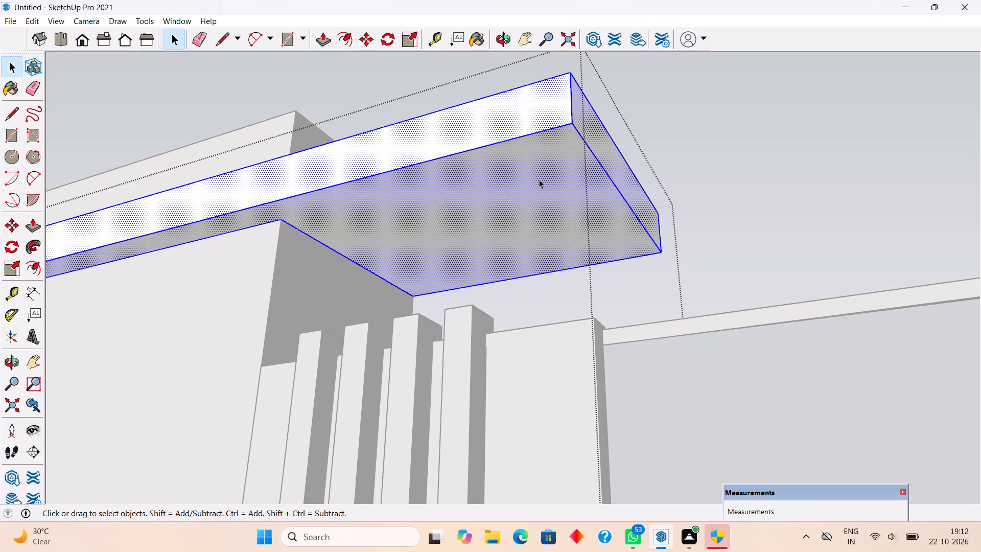
{"action": "key", "text": "t"}
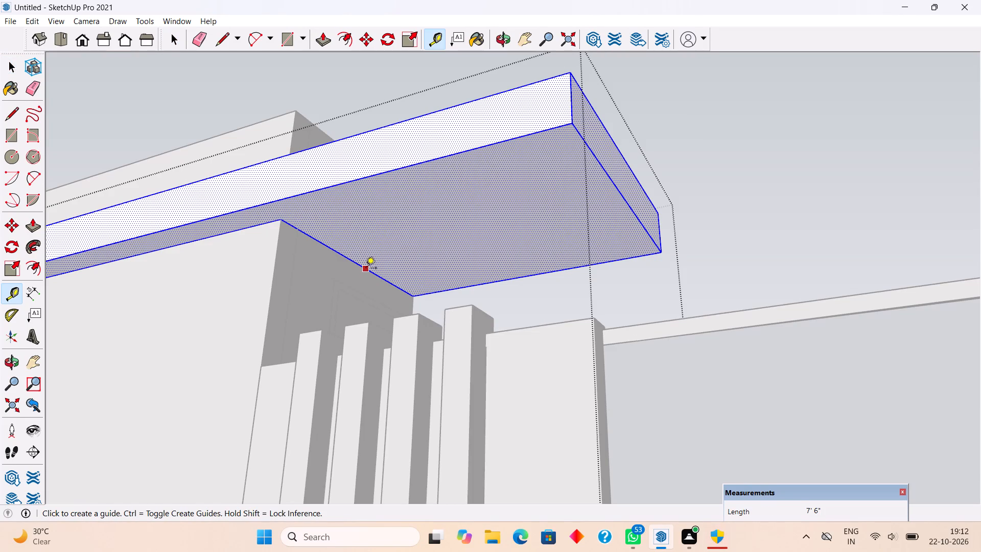
{"action": "left_click", "coordinate": [366, 269]}
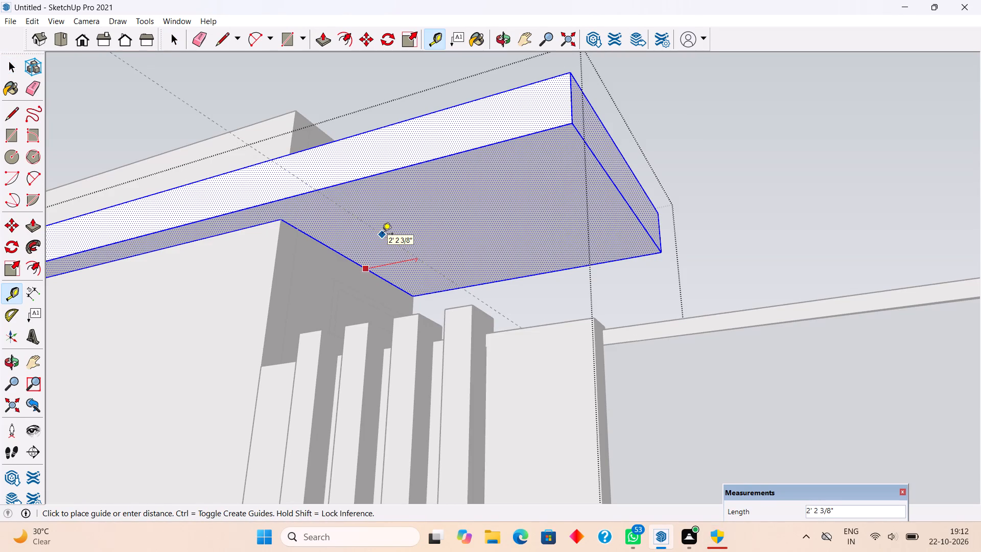
{"action": "type", "text": "1'"}
{"action": "key", "text": "Return"}
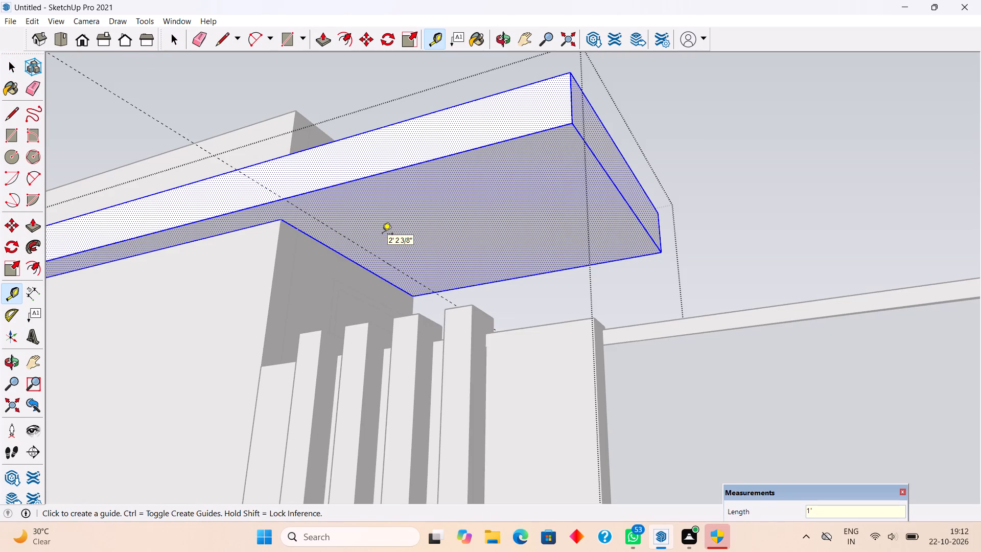
Add guides across the slab's underside, 2' in from the front edge and 1' in from the rear edge.
{"action": "left_click", "coordinate": [341, 186]}
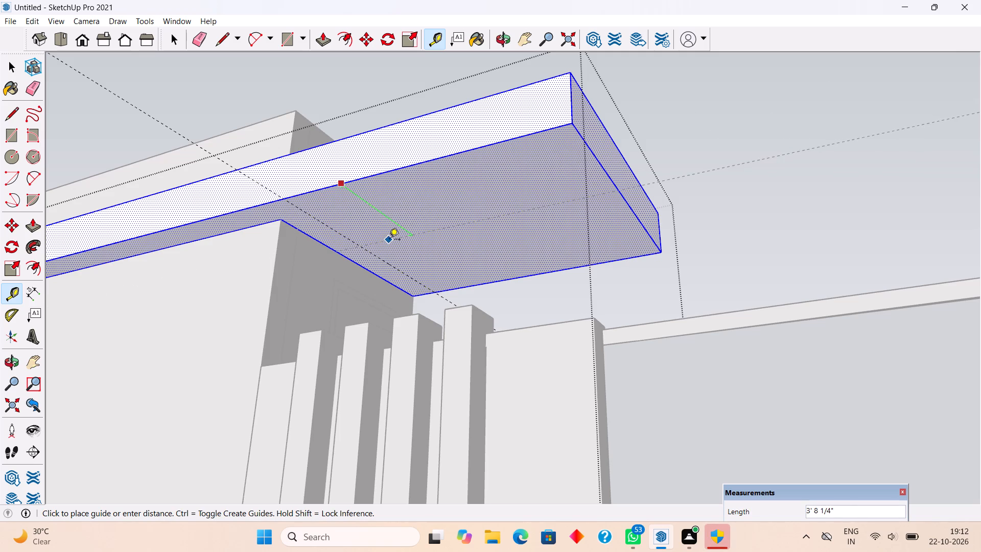
{"action": "type", "text": "2'"}
{"action": "key", "text": "Return"}
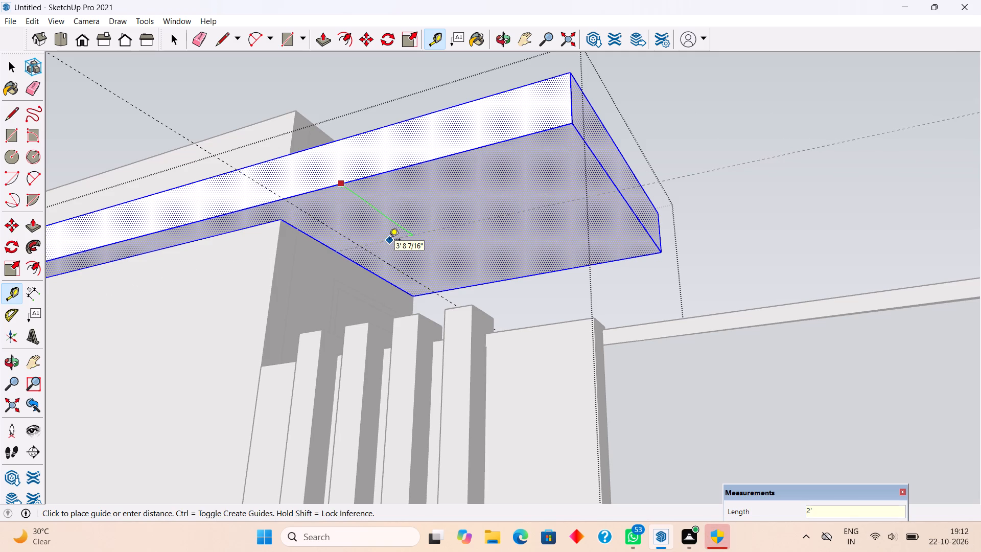
{"action": "left_click", "coordinate": [513, 276]}
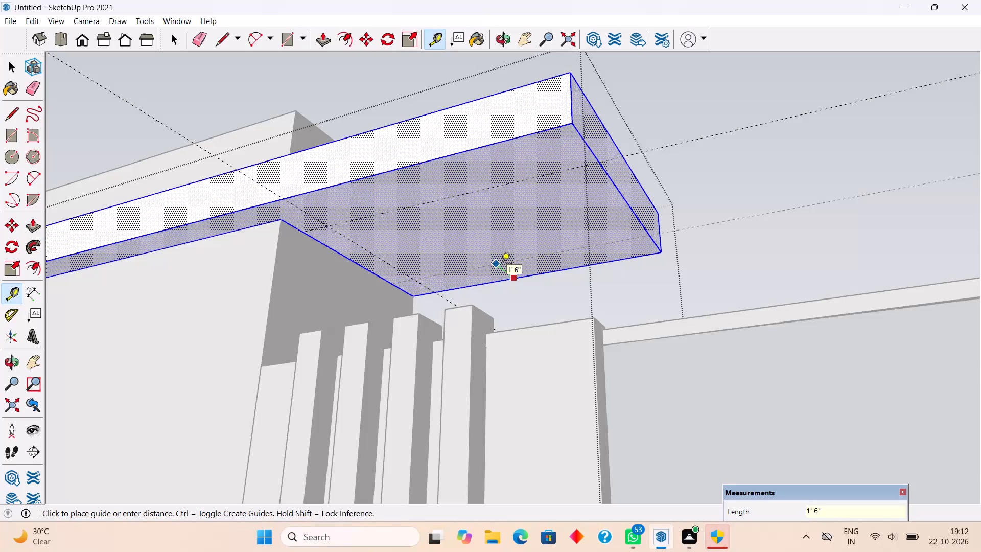
{"action": "type", "text": "1'"}
{"action": "key", "text": "Return"}
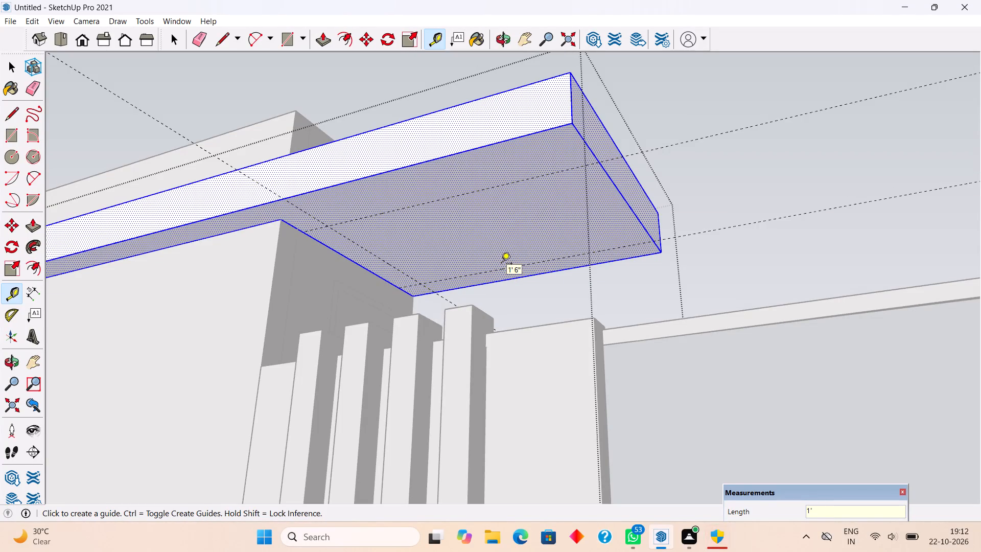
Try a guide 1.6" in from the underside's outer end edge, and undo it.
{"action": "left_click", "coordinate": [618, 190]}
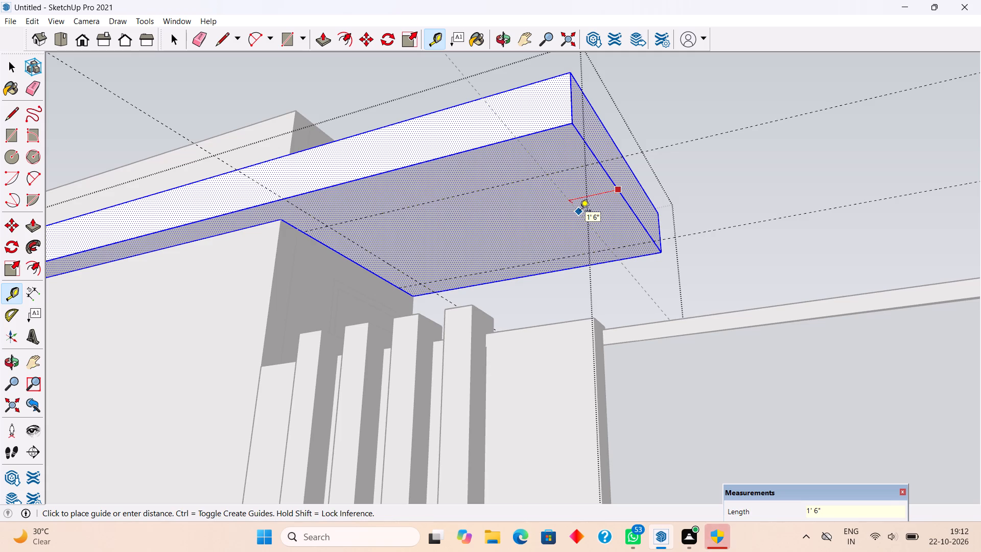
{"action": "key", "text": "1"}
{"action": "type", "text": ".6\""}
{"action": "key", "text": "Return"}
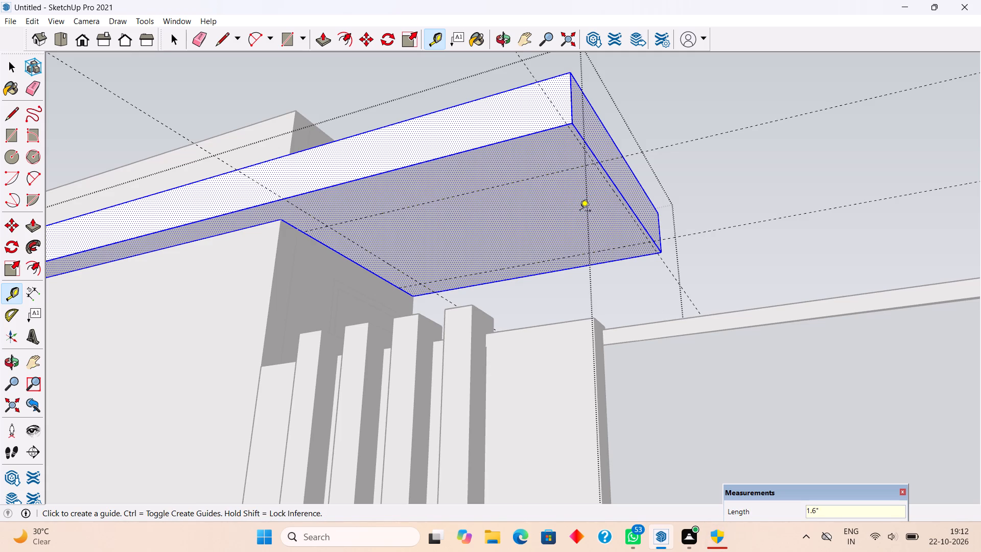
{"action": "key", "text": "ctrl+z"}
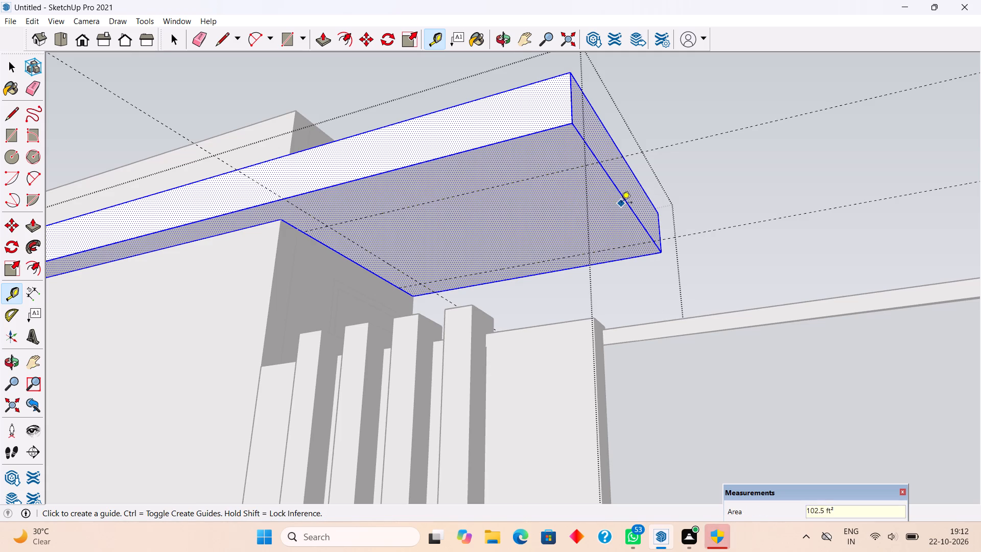
Place a guide 1' in from the outer end edge of the slab's underside.
{"action": "left_click", "coordinate": [619, 200]}
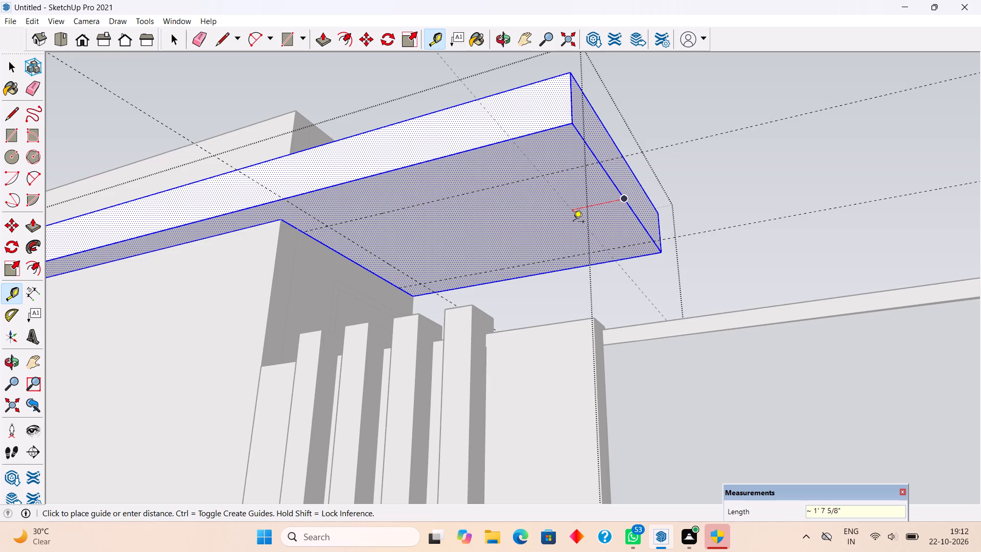
{"action": "type", "text": "1'"}
{"action": "key", "text": "Return"}
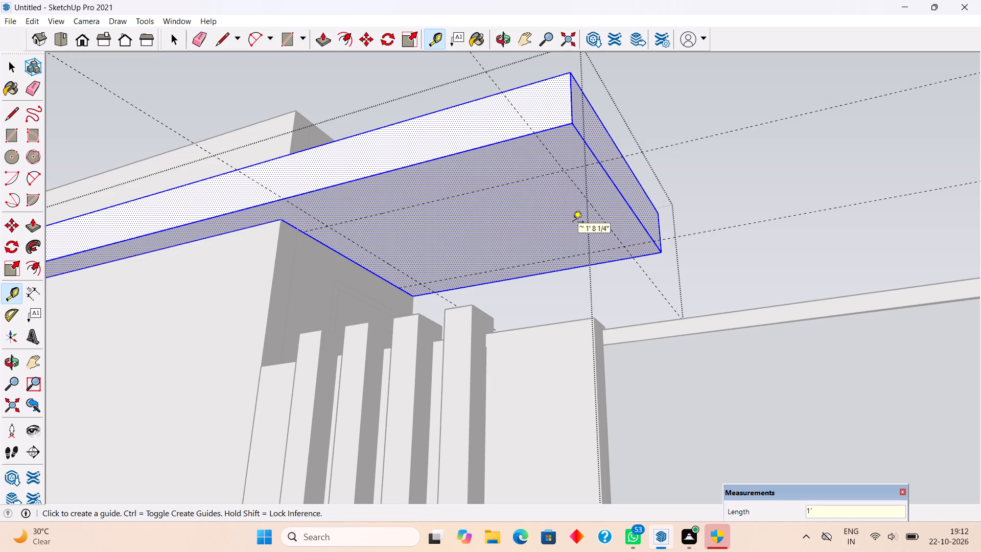
{"action": "key", "text": "space"}
Add a second guide 1' outward from the guide nearest the tower's side wall, on the slab's underside.
{"action": "middle_click_drag", "start_coordinate": [575, 197], "coordinate": [719, 187]}
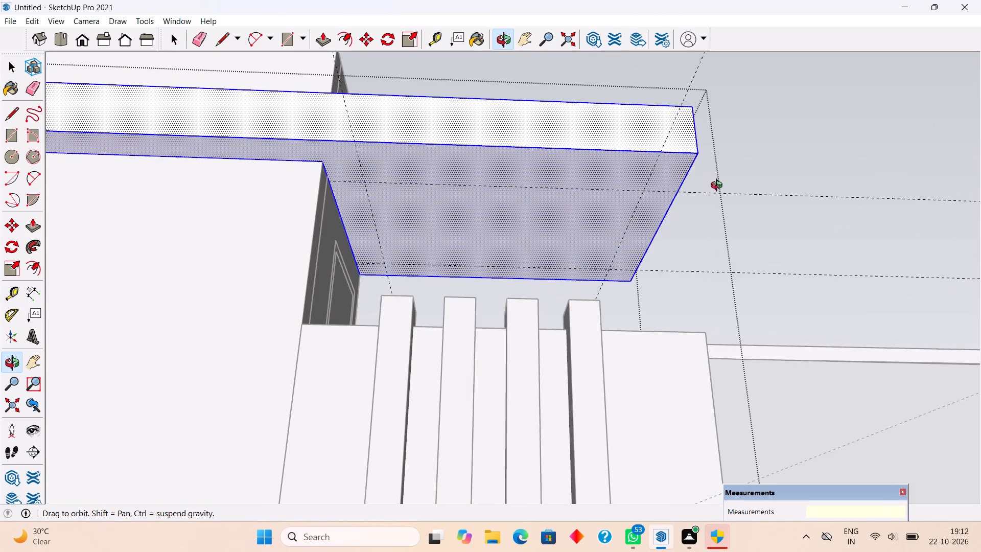
{"action": "middle_click_drag", "start_coordinate": [719, 187], "coordinate": [702, 200]}
{"action": "scroll", "coordinate": [508, 213], "scroll_direction": "up", "scroll_amount": 6}
{"action": "scroll", "coordinate": [507, 212], "scroll_direction": "down", "scroll_amount": 3}
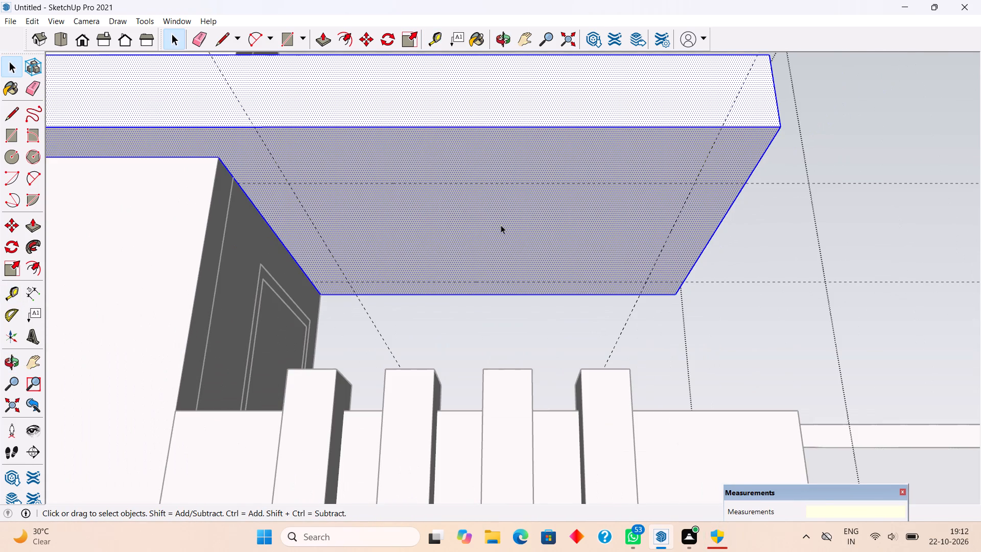
{"action": "key", "text": "t"}
{"action": "left_click", "coordinate": [332, 249]}
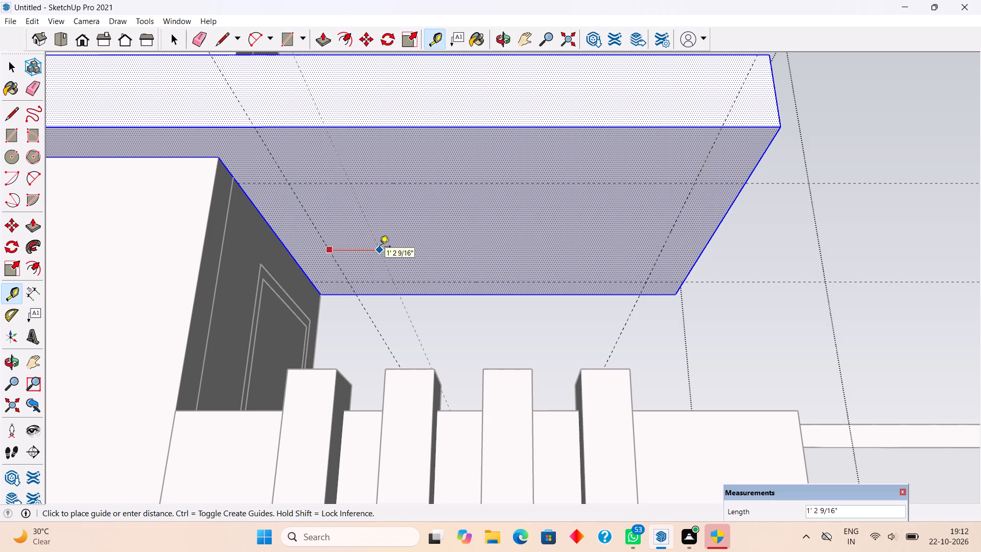
{"action": "type", "text": "1'"}
{"action": "key", "text": "Return"}
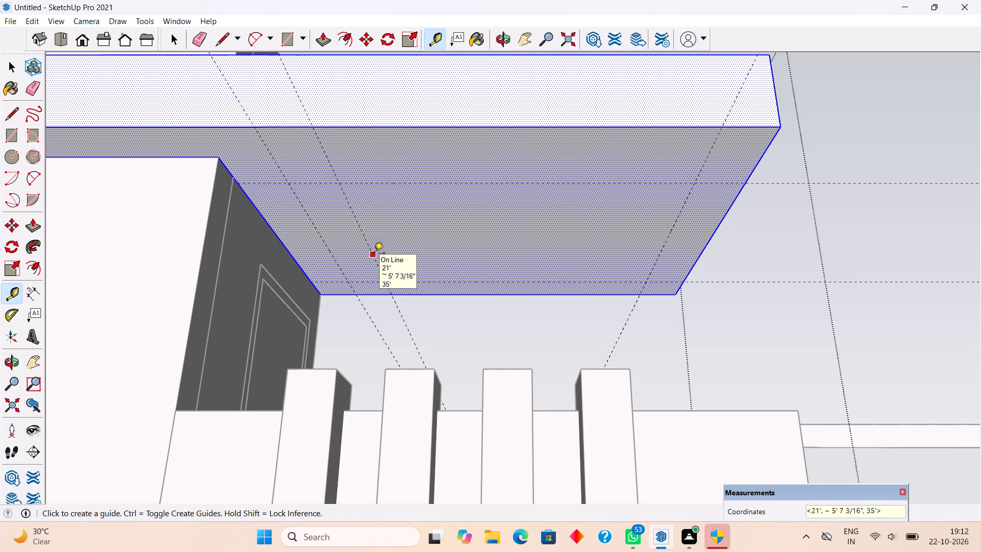
{"action": "left_click", "coordinate": [374, 254]}
{"action": "key", "text": "space"}
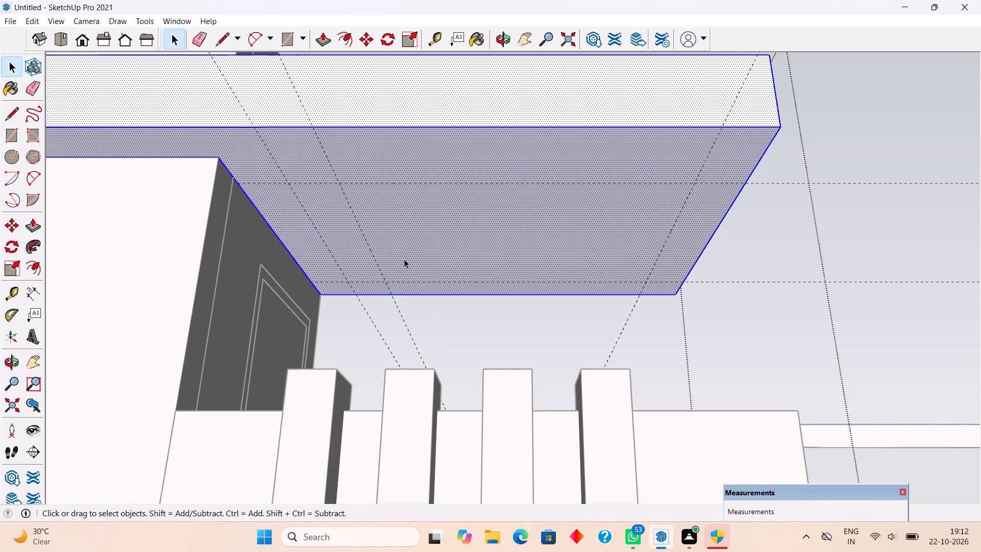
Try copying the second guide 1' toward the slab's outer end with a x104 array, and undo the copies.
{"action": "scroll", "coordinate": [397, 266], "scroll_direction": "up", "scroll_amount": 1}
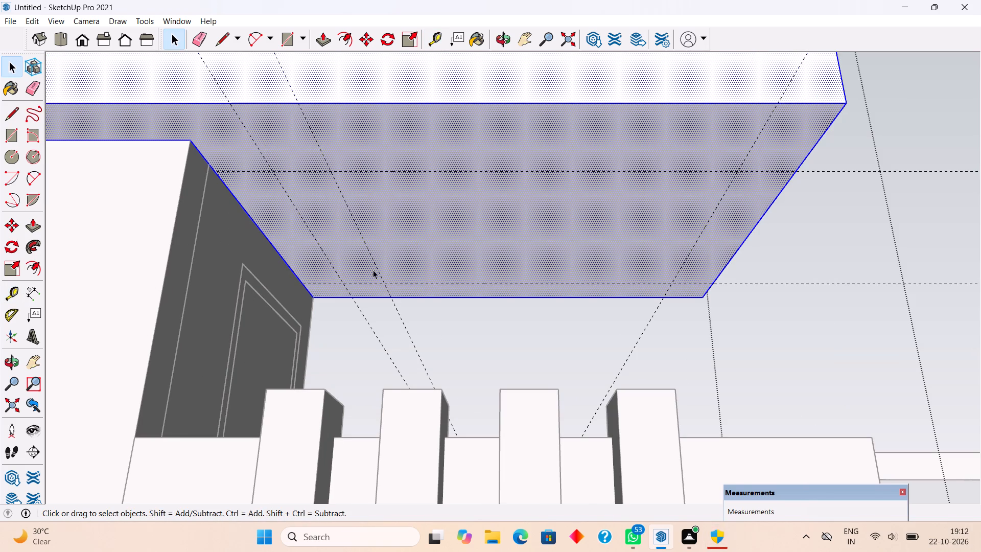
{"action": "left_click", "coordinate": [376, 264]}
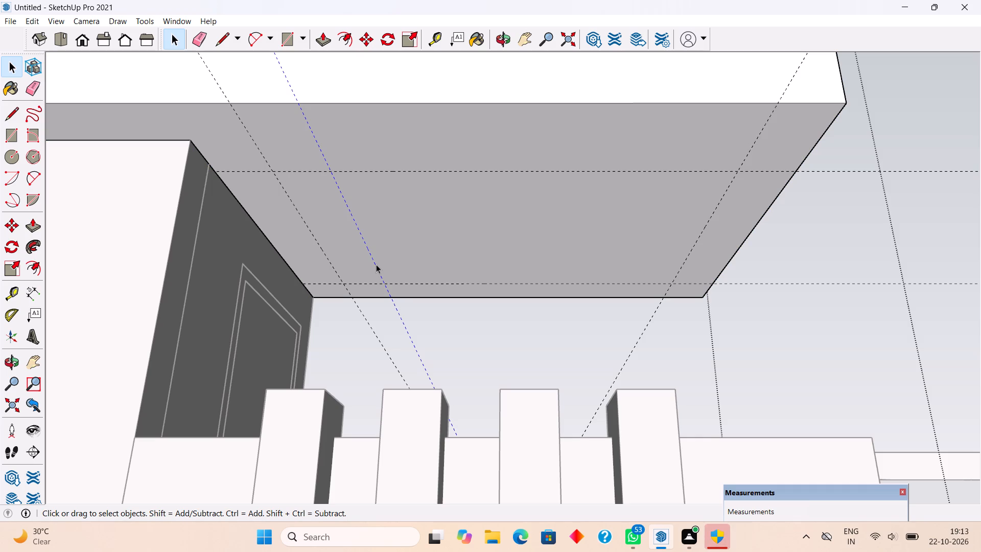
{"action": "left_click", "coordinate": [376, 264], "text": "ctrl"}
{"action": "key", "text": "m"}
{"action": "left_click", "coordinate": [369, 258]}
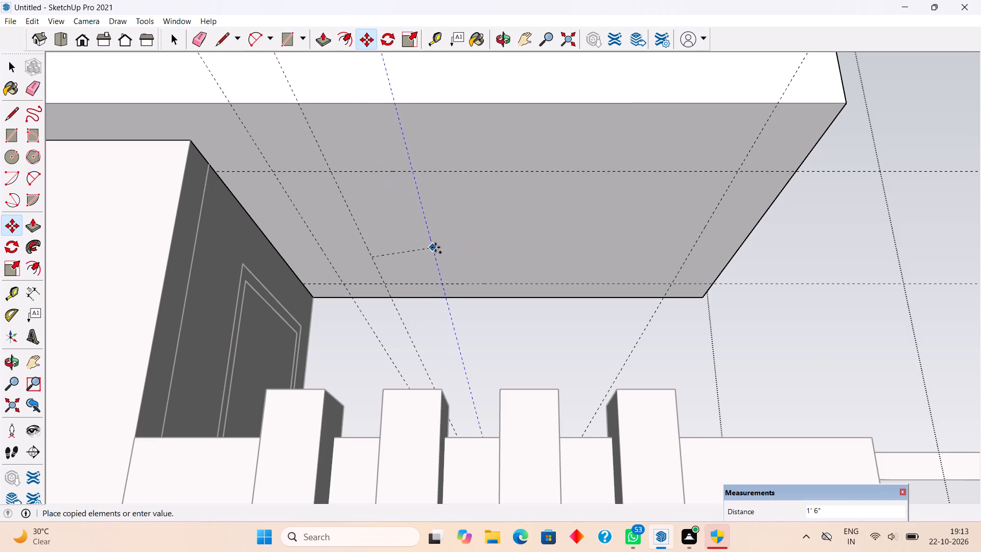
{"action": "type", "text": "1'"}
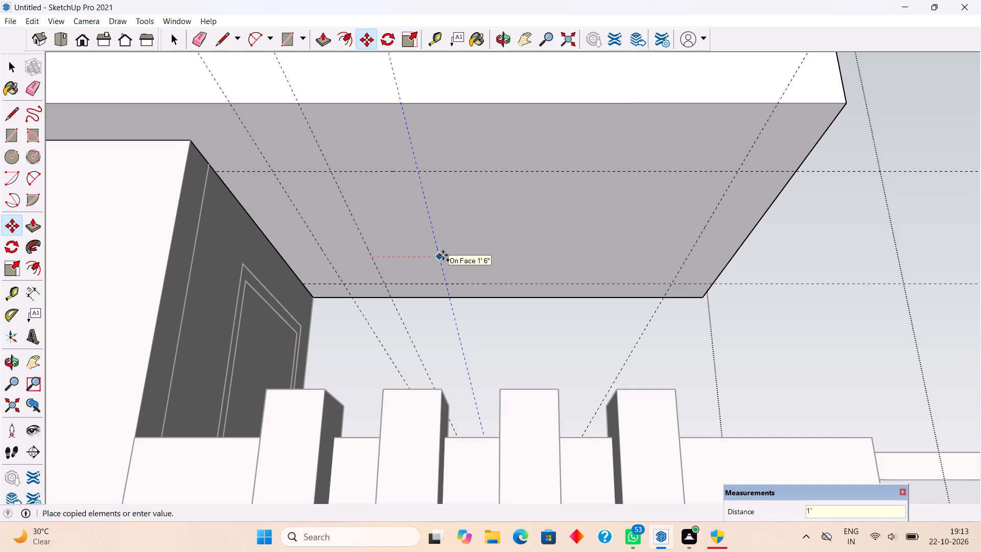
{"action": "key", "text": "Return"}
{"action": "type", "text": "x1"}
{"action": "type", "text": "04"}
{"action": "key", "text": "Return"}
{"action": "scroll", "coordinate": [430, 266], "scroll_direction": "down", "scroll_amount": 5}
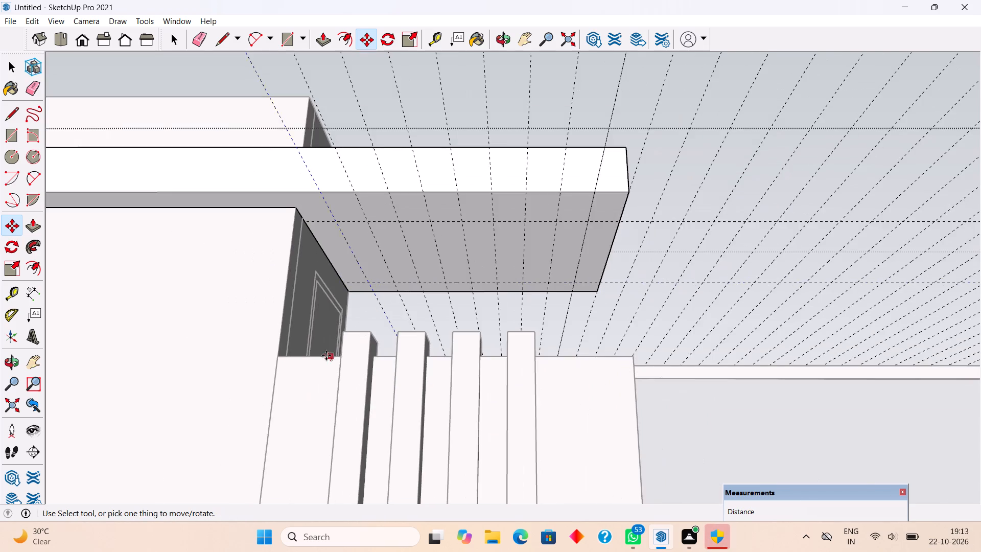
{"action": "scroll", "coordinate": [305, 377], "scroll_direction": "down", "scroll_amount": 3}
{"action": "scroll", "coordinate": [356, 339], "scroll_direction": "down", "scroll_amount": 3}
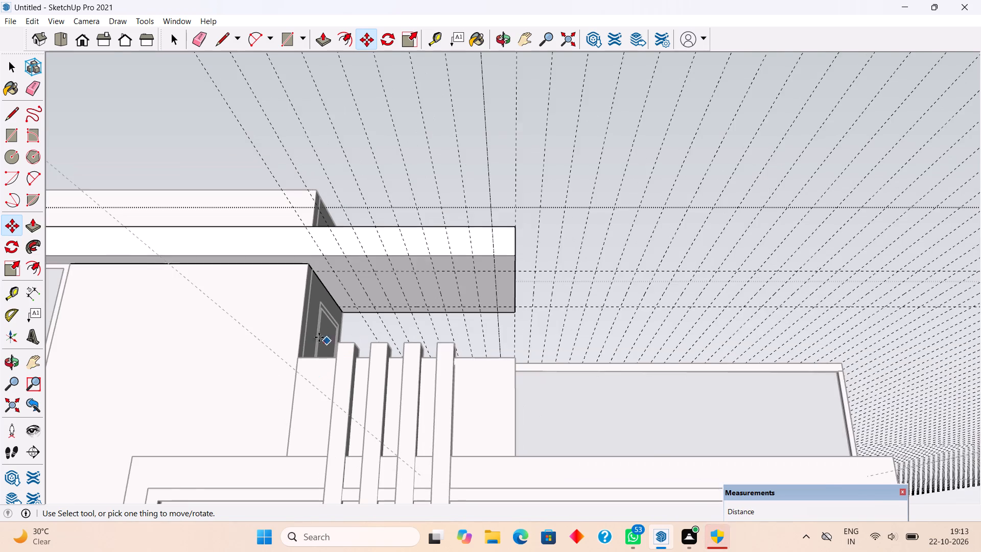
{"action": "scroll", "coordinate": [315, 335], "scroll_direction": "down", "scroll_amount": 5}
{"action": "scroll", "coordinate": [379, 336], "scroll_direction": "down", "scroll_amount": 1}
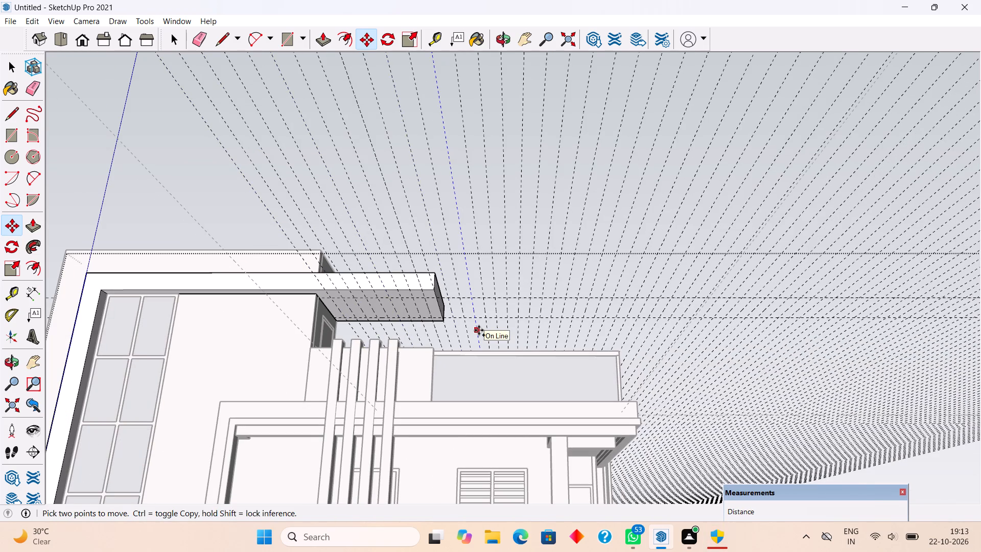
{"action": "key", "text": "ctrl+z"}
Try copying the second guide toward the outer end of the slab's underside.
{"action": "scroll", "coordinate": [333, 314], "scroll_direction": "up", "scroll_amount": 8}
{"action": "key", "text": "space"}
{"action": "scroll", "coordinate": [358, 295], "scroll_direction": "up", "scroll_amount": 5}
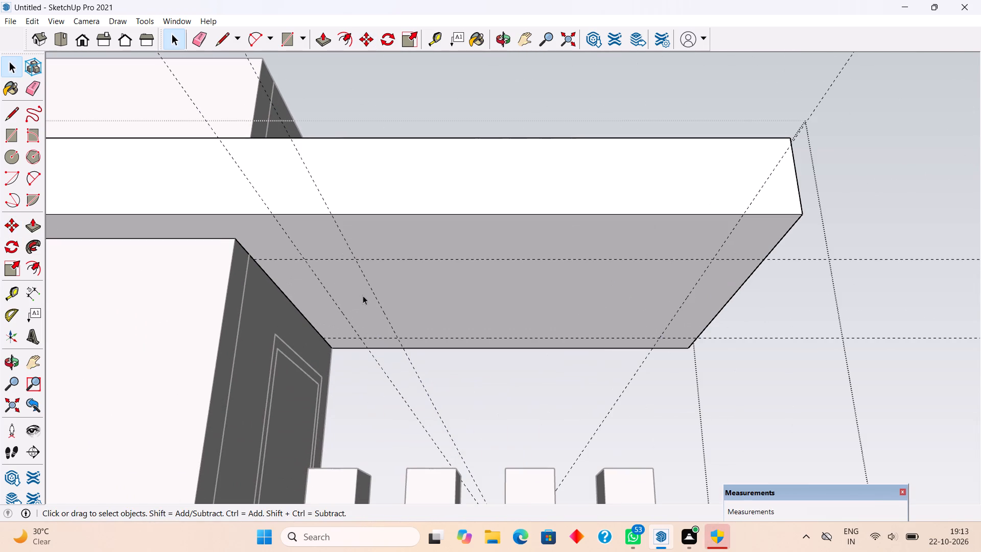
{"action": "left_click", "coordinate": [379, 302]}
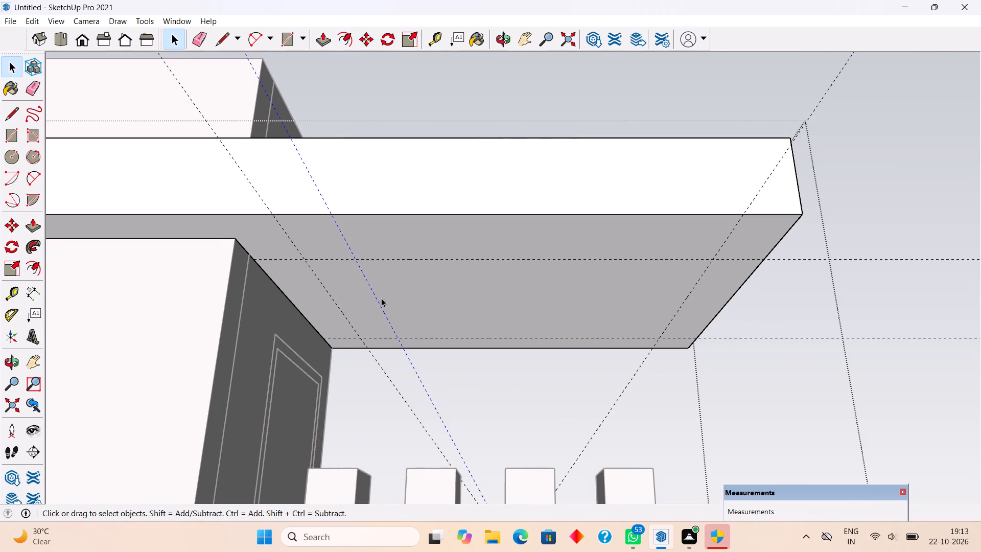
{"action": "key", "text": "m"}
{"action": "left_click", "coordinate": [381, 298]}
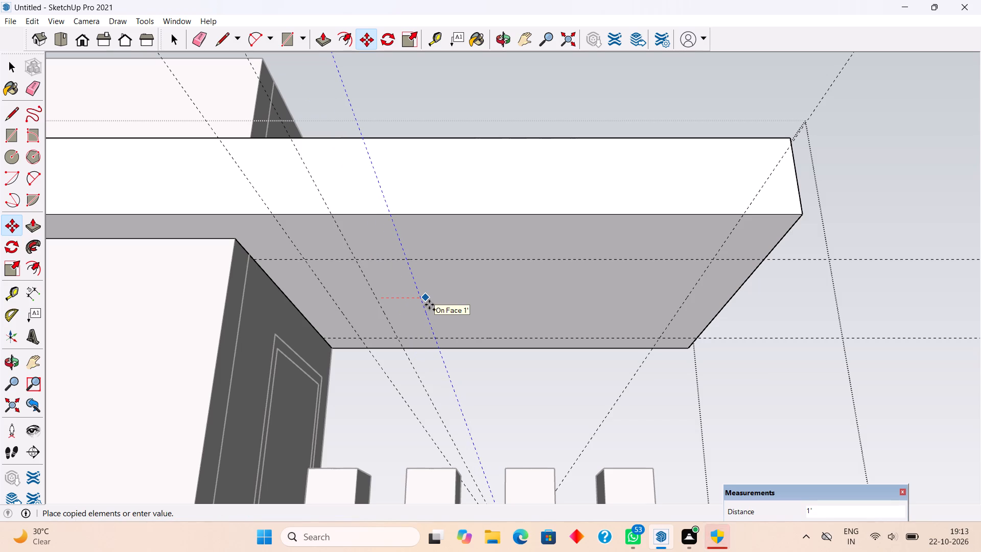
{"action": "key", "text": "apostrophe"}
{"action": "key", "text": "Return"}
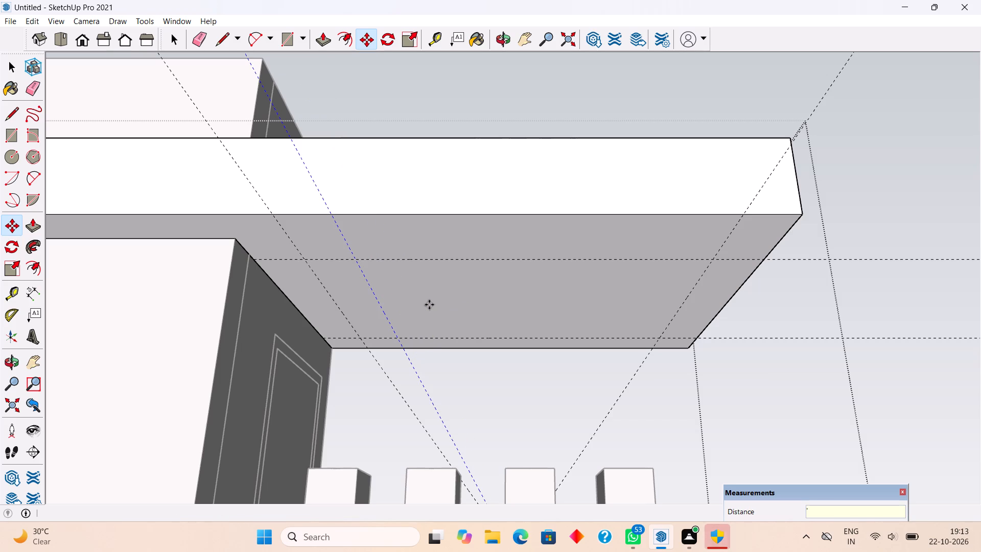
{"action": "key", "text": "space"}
Copy the second guide 1' toward the slab's outer end, and try an x10 array.
{"action": "scroll", "coordinate": [393, 323], "scroll_direction": "up", "scroll_amount": 3}
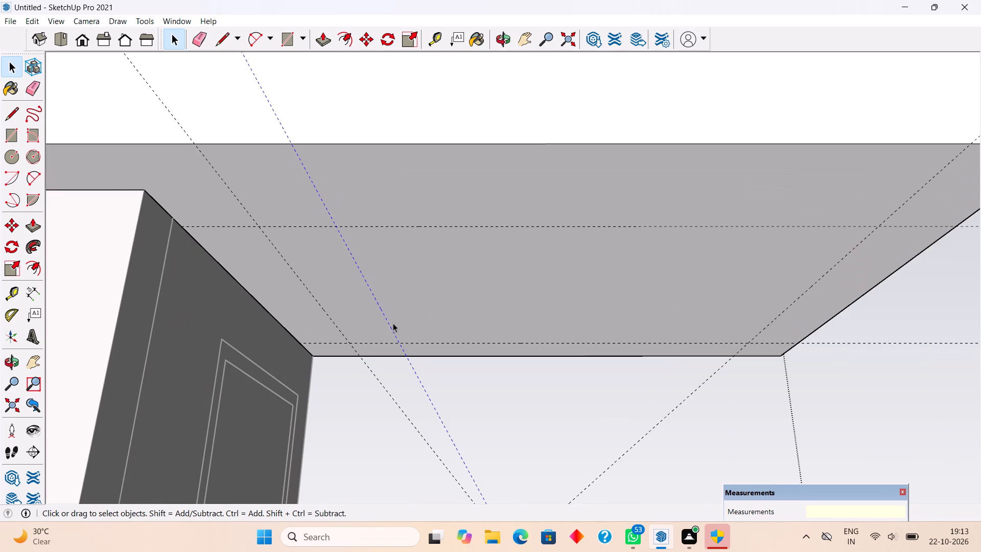
{"action": "key", "text": "m"}
{"action": "left_click", "coordinate": [381, 315]}
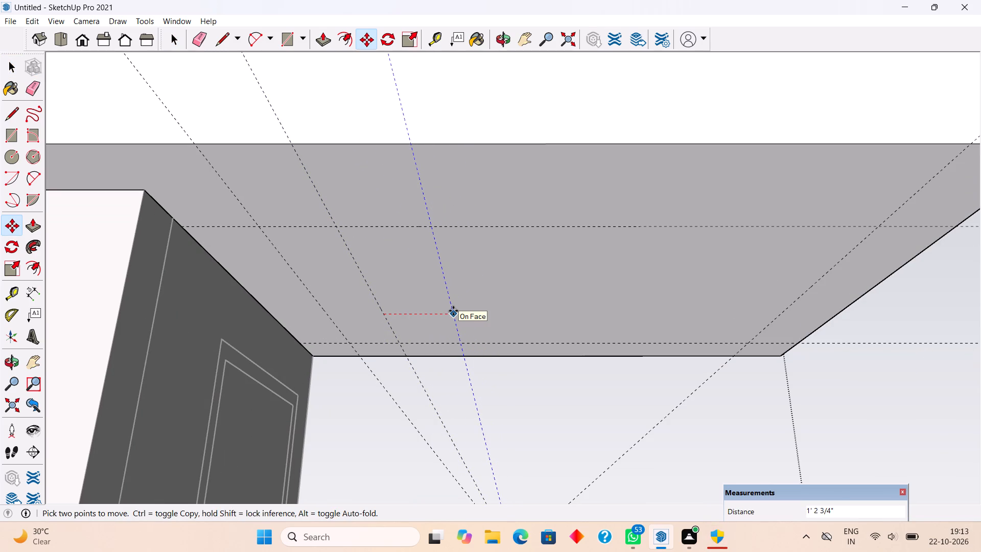
{"action": "type", "text": "1'"}
{"action": "key", "text": "Return"}
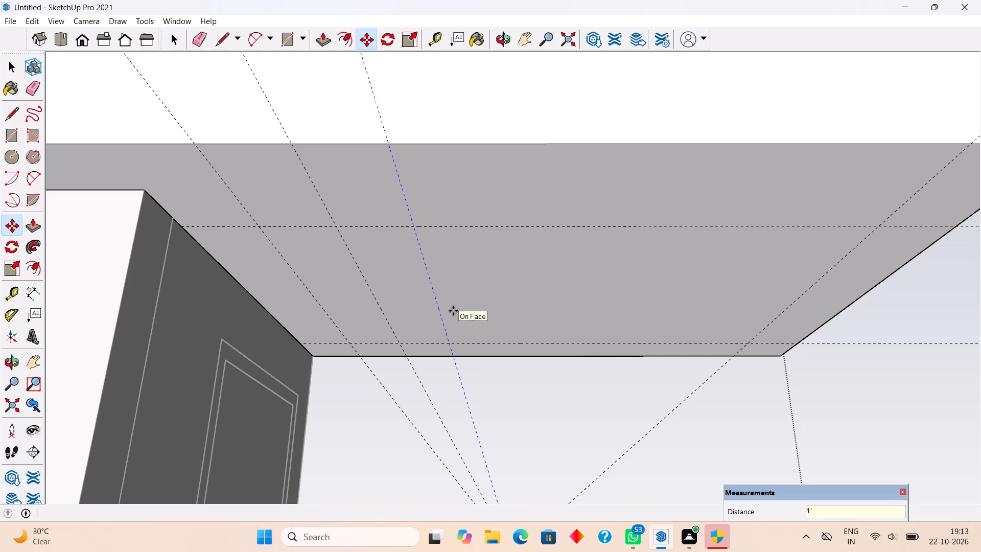
{"action": "type", "text": "x10"}
{"action": "key", "text": "Return"}
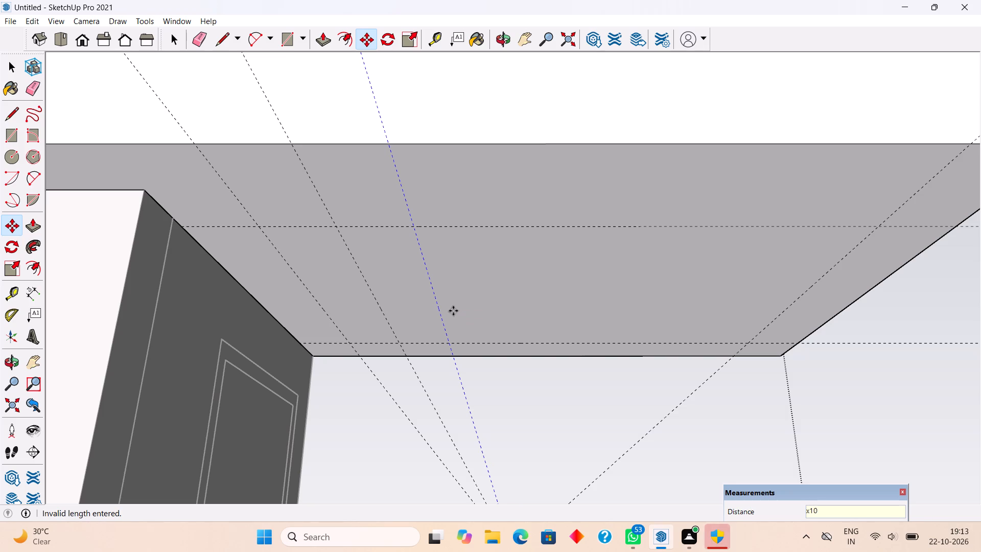
{"action": "scroll", "coordinate": [453, 311], "scroll_direction": "down", "scroll_amount": 4}
{"action": "key", "text": "space"}
Inside the slab group, copy the third guide 1' toward the outer end with an x9 array.
{"action": "scroll", "coordinate": [545, 309], "scroll_direction": "down", "scroll_amount": 6}
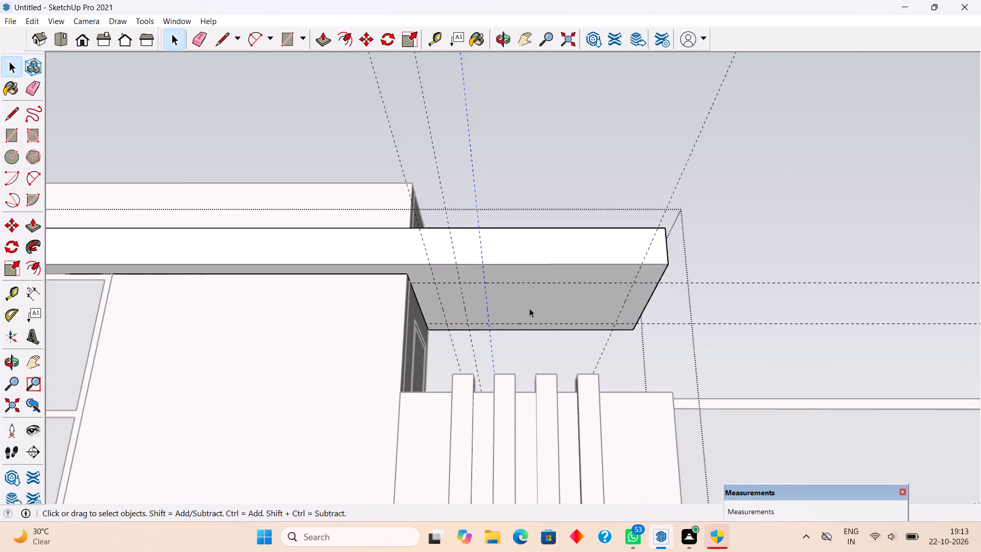
{"action": "scroll", "coordinate": [529, 308], "scroll_direction": "down", "scroll_amount": 12}
{"action": "scroll", "coordinate": [530, 238], "scroll_direction": "up", "scroll_amount": 6}
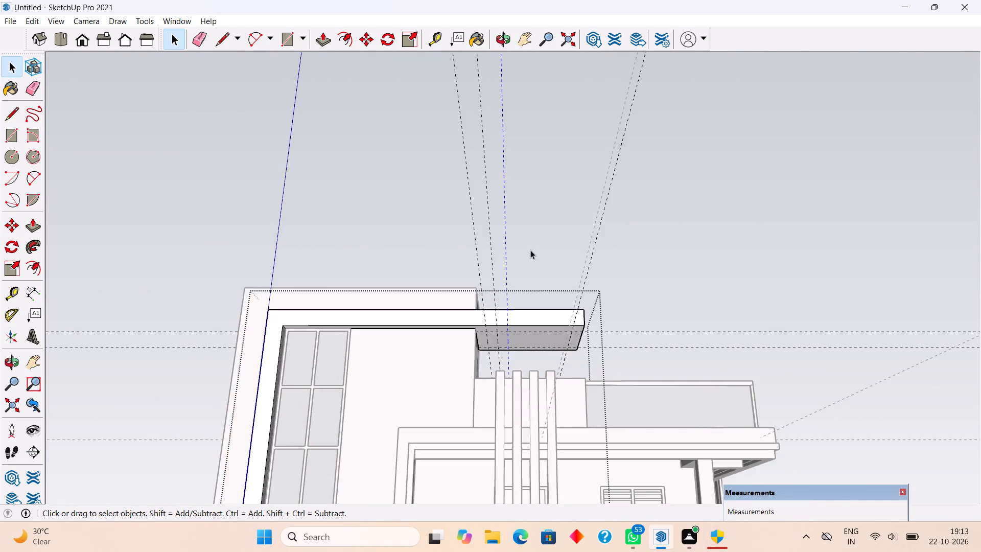
{"action": "scroll", "coordinate": [530, 250], "scroll_direction": "up", "scroll_amount": 3}
{"action": "left_click", "coordinate": [537, 239]}
{"action": "scroll", "coordinate": [498, 327], "scroll_direction": "up", "scroll_amount": 5}
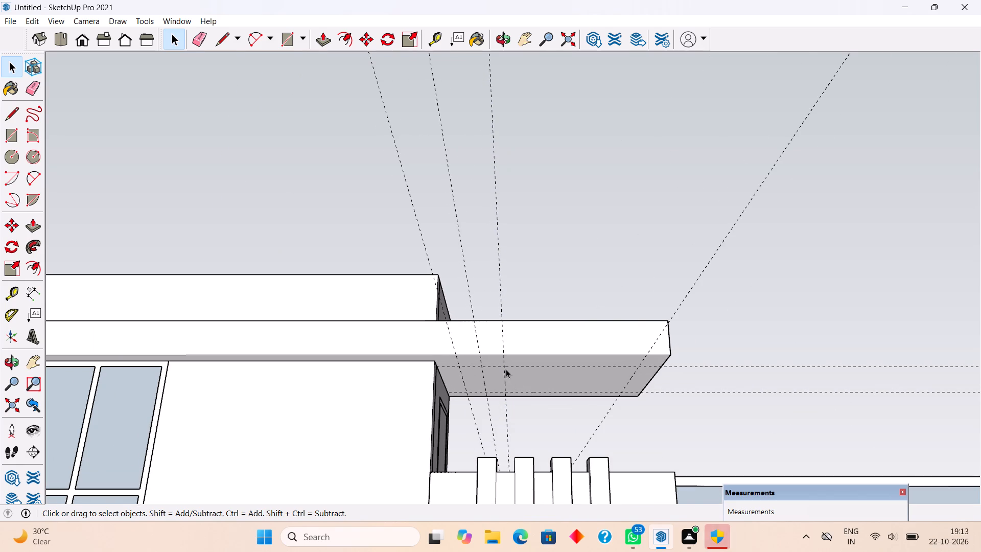
{"action": "scroll", "coordinate": [506, 369], "scroll_direction": "up", "scroll_amount": 5}
{"action": "left_click", "coordinate": [502, 383]}
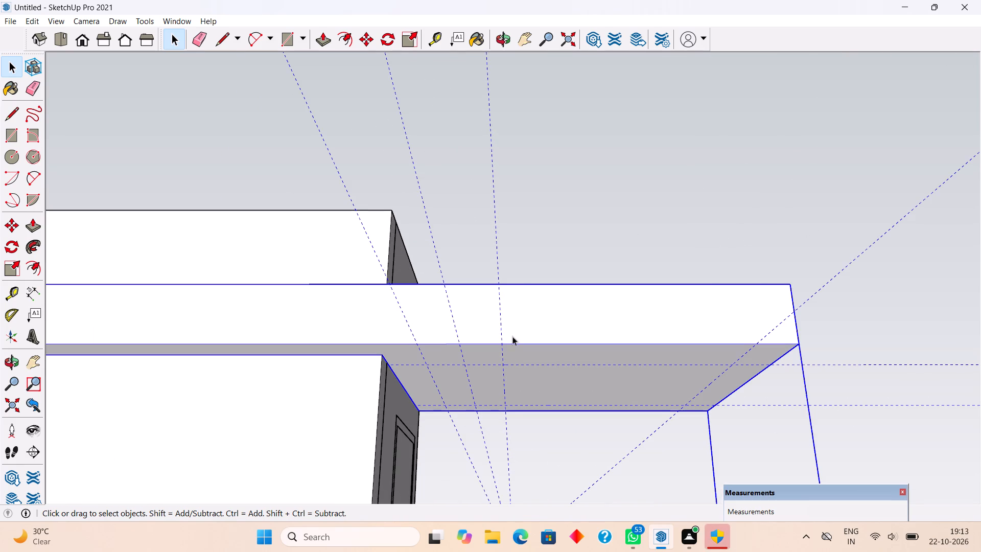
{"action": "left_click", "coordinate": [529, 249]}
{"action": "scroll", "coordinate": [505, 378], "scroll_direction": "up", "scroll_amount": 5}
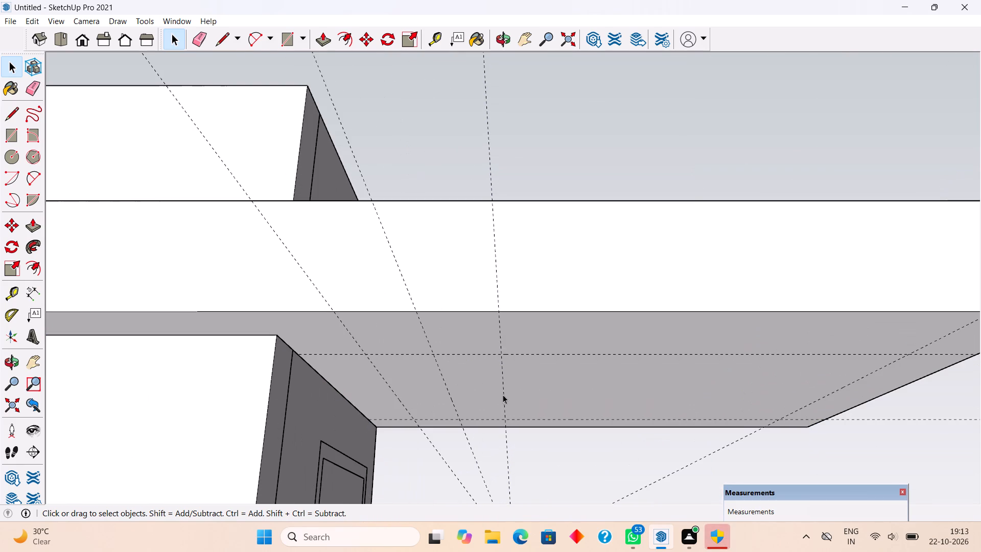
{"action": "left_click", "coordinate": [504, 396]}
{"action": "triple_click", "coordinate": [504, 396]}
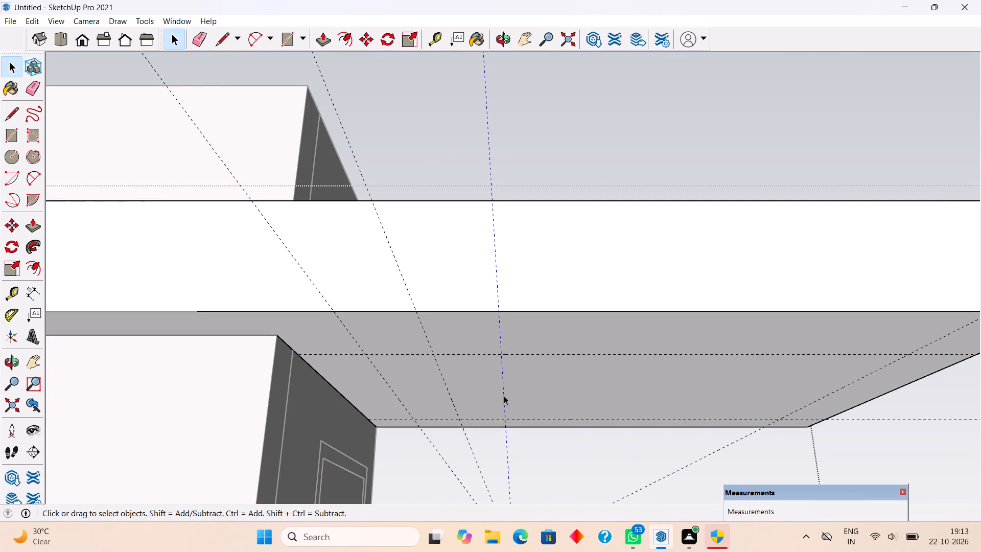
{"action": "left_click", "coordinate": [504, 396]}
{"action": "key", "text": "m"}
{"action": "left_click", "coordinate": [504, 396]}
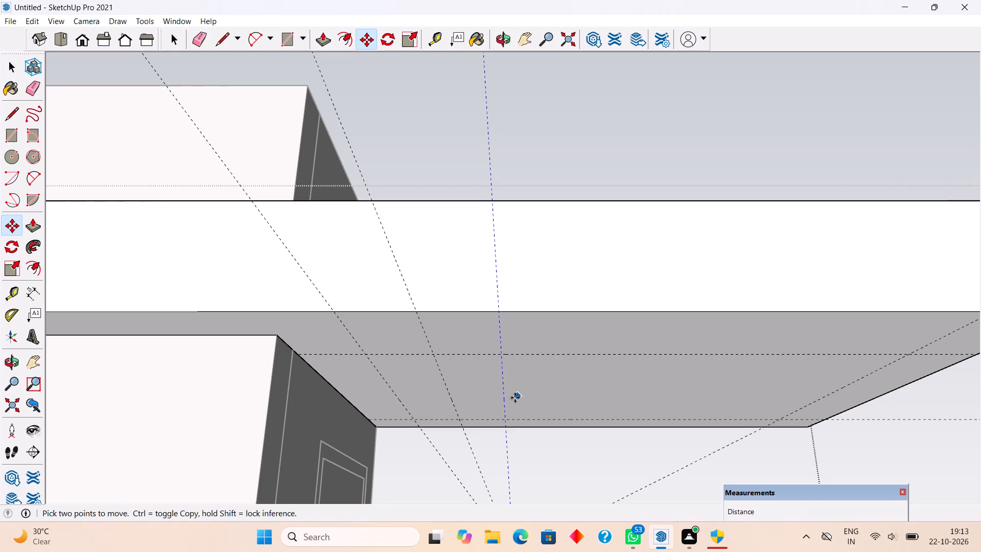
{"action": "left_click", "coordinate": [501, 399]}
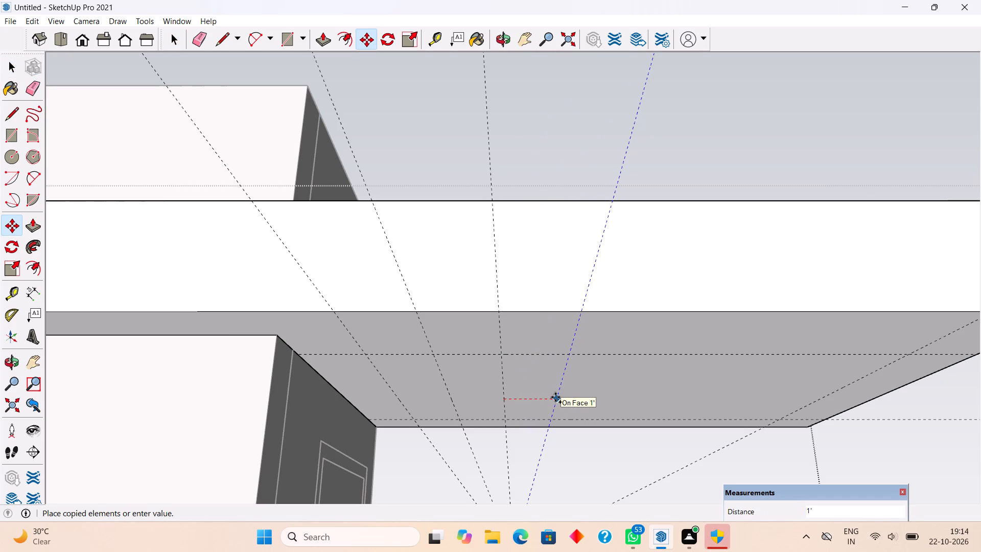
{"action": "key", "text": "1"}
{"action": "key", "text": "apostrophe"}
{"action": "key", "text": "Return"}
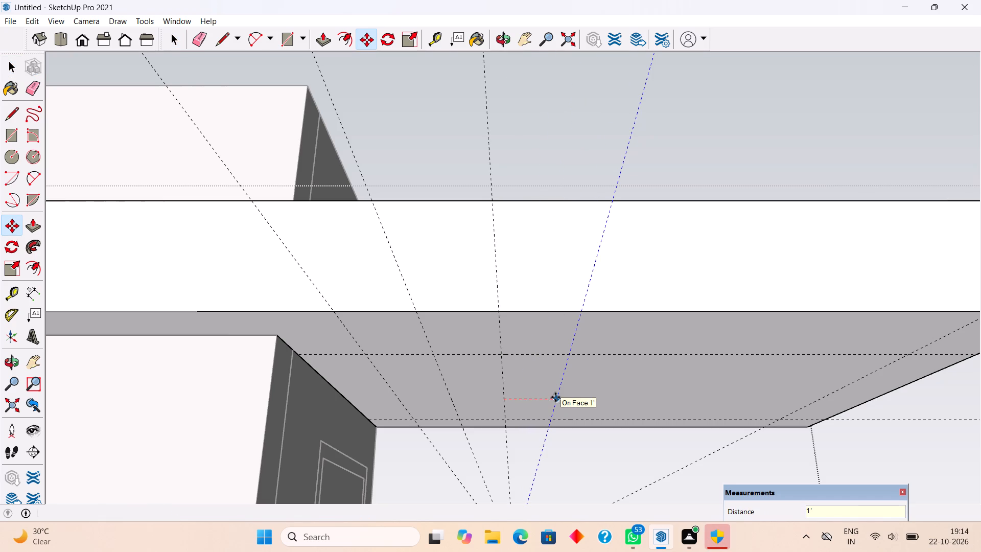
{"action": "key", "text": "x"}
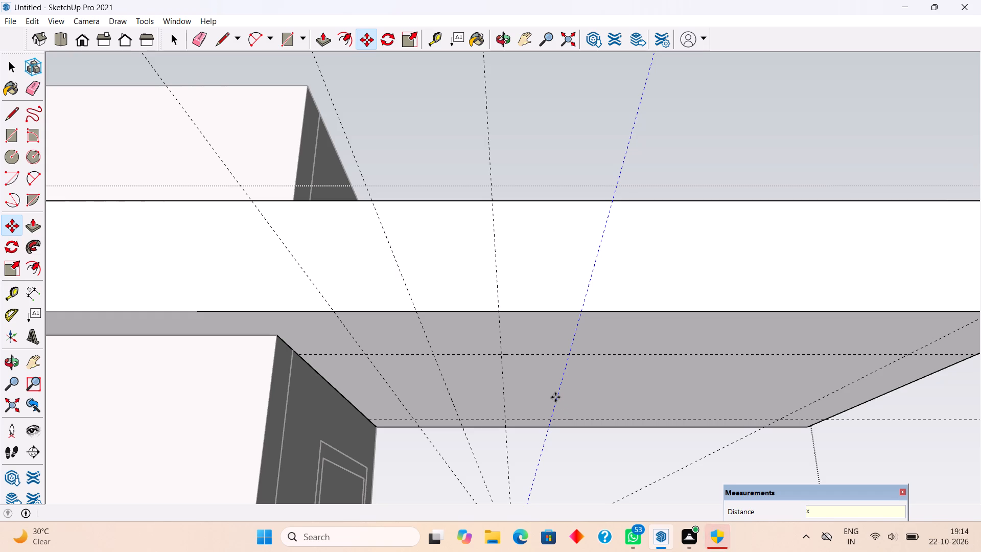
{"action": "key", "text": "9"}
{"action": "key", "text": "Return"}
{"action": "key", "text": "space"}
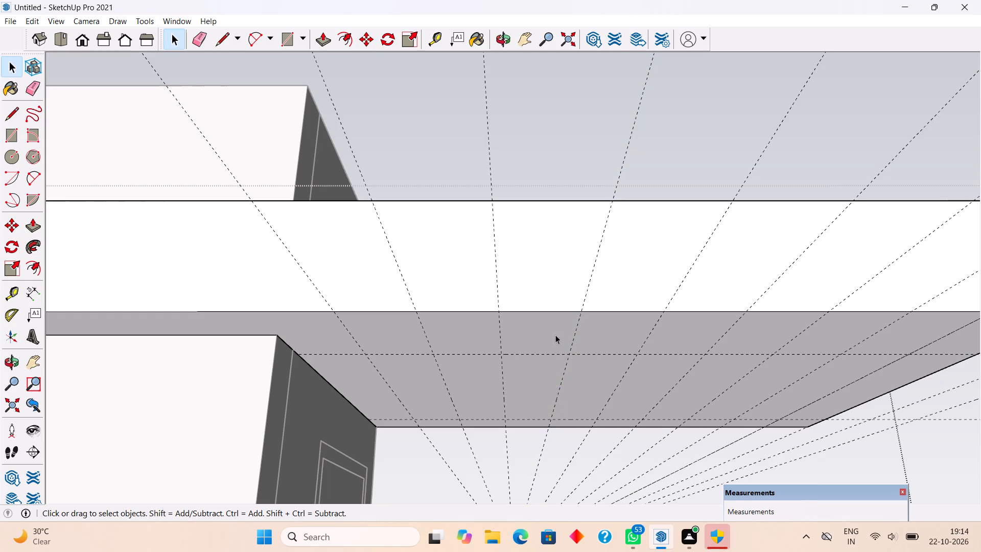
Draw four 5' 6" by 1' rectangles in alternate guide bays on the slab's underside, starting at the guide nearest the tower.
{"action": "scroll", "coordinate": [550, 325], "scroll_direction": "down", "scroll_amount": 6}
{"action": "middle_click_drag", "start_coordinate": [553, 350], "coordinate": [461, 284]}
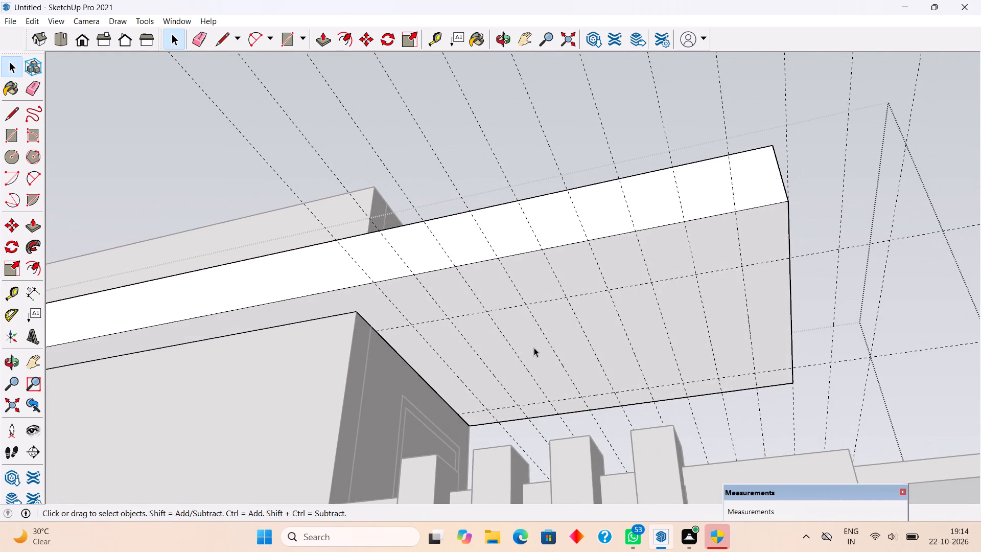
{"action": "scroll", "coordinate": [534, 348], "scroll_direction": "up", "scroll_amount": 5}
{"action": "scroll", "coordinate": [534, 348], "scroll_direction": "down", "scroll_amount": 3}
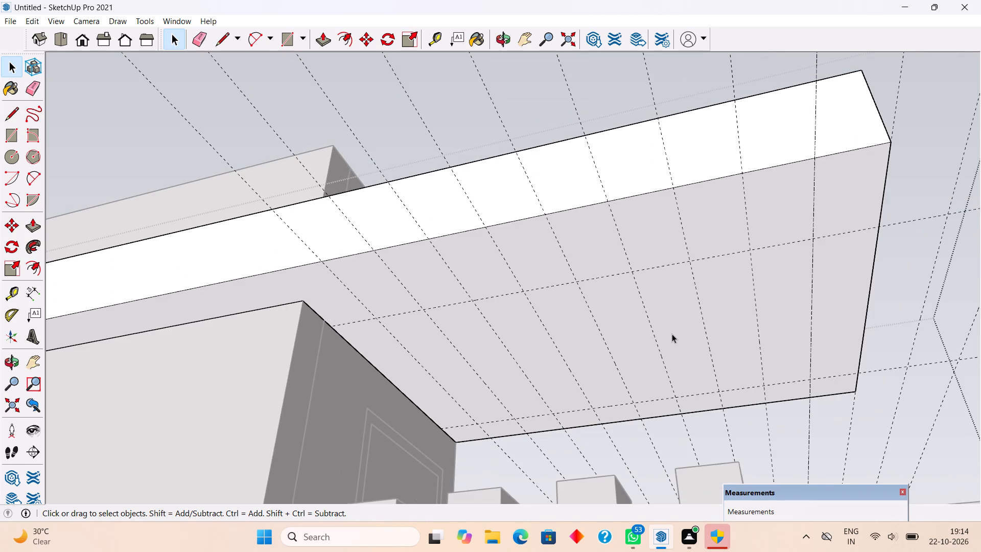
{"action": "triple_click", "coordinate": [672, 334]}
{"action": "key", "text": "r"}
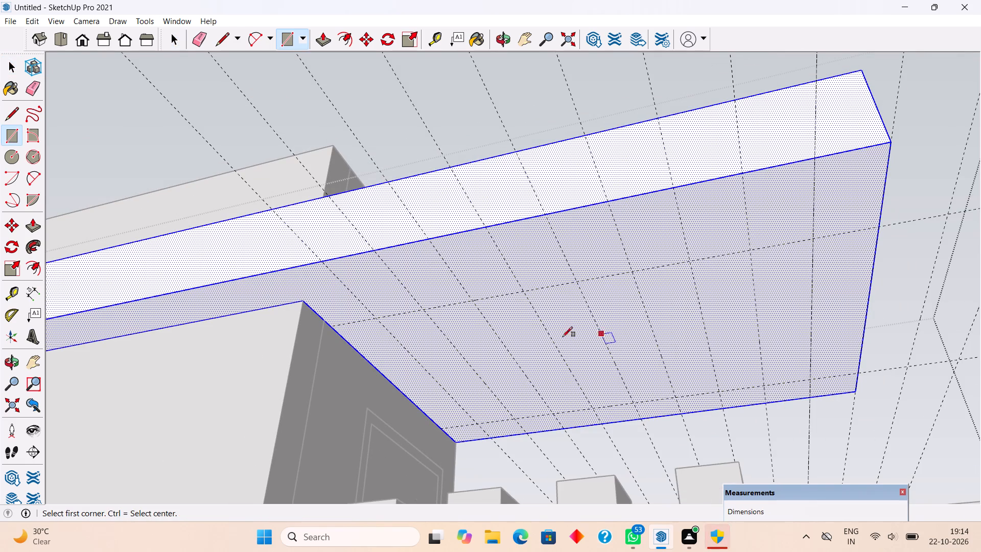
{"action": "left_click", "coordinate": [379, 317]}
{"action": "left_click", "coordinate": [516, 421]}
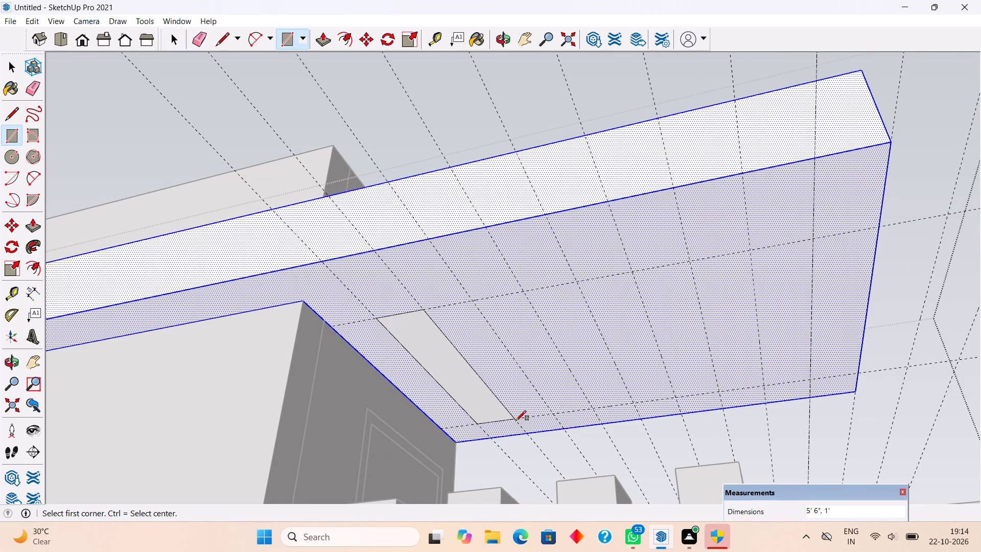
{"action": "left_click", "coordinate": [475, 300]}
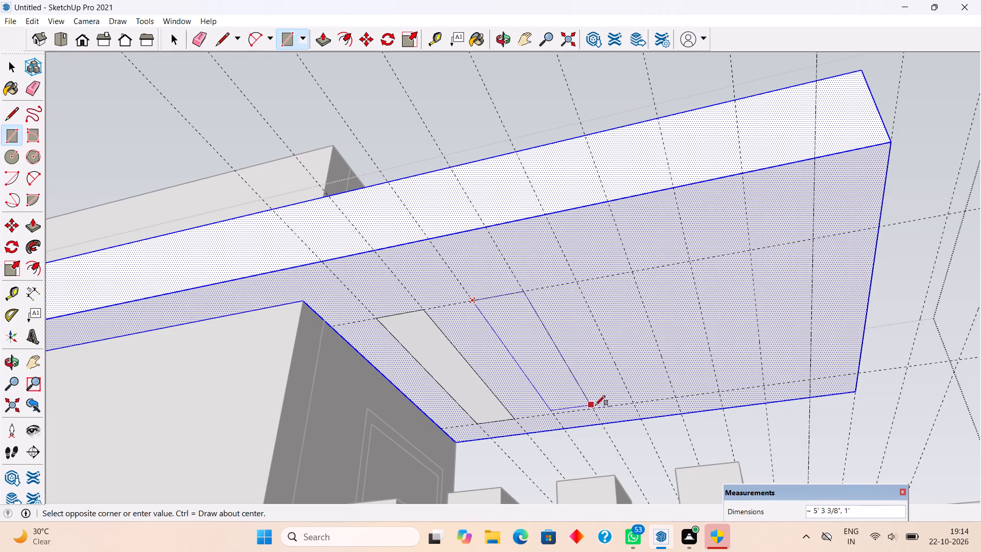
{"action": "left_click", "coordinate": [596, 407]}
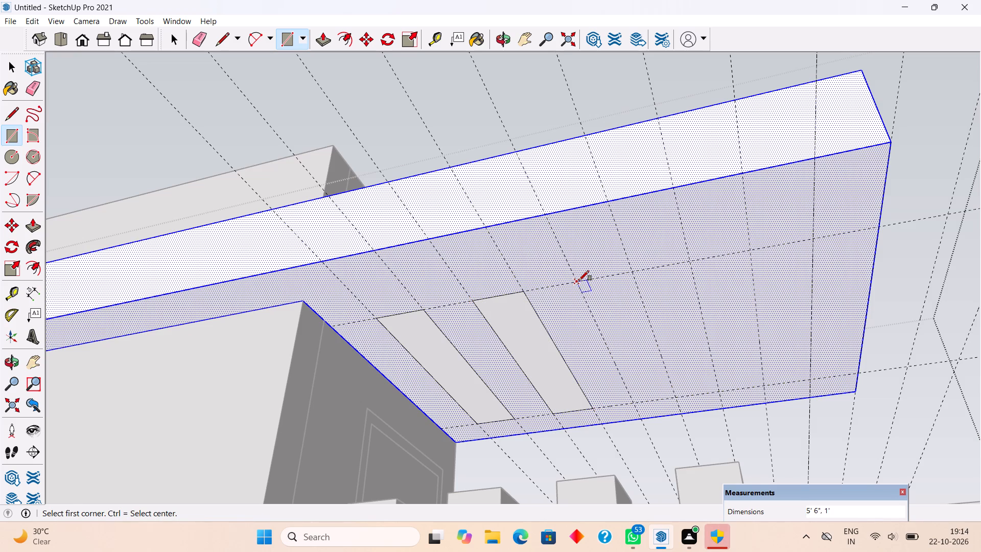
{"action": "left_click", "coordinate": [579, 281]}
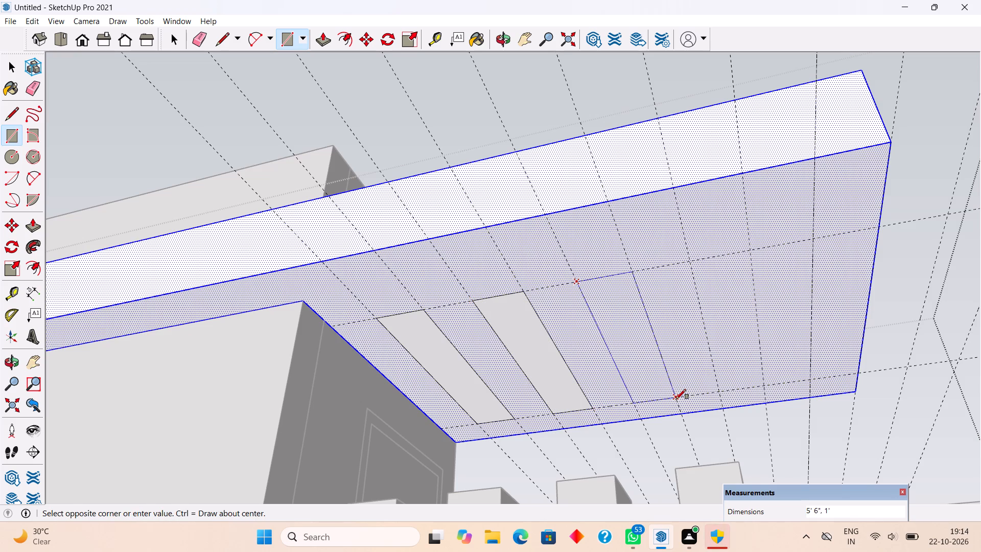
{"action": "left_click", "coordinate": [676, 399]}
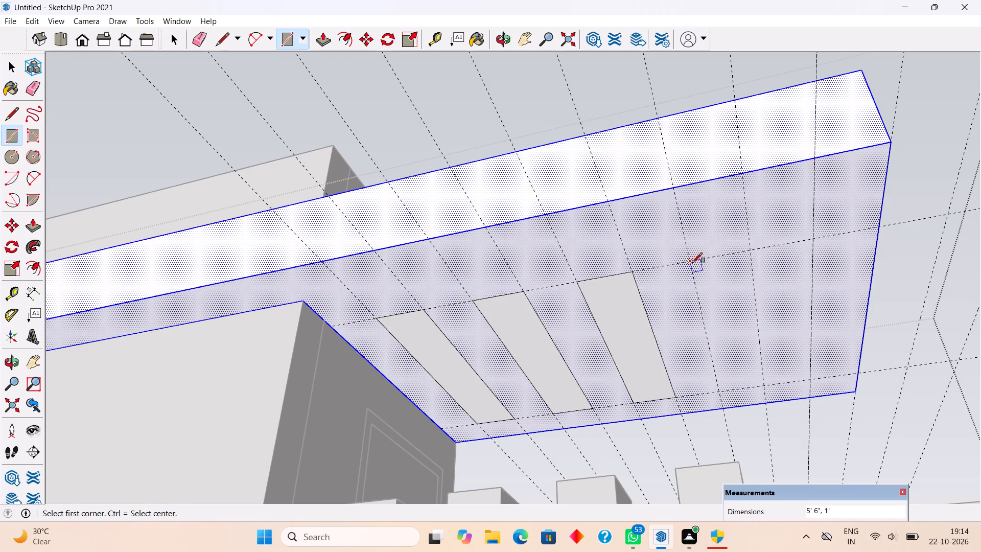
{"action": "left_click", "coordinate": [692, 263]}
{"action": "left_click", "coordinate": [765, 387]}
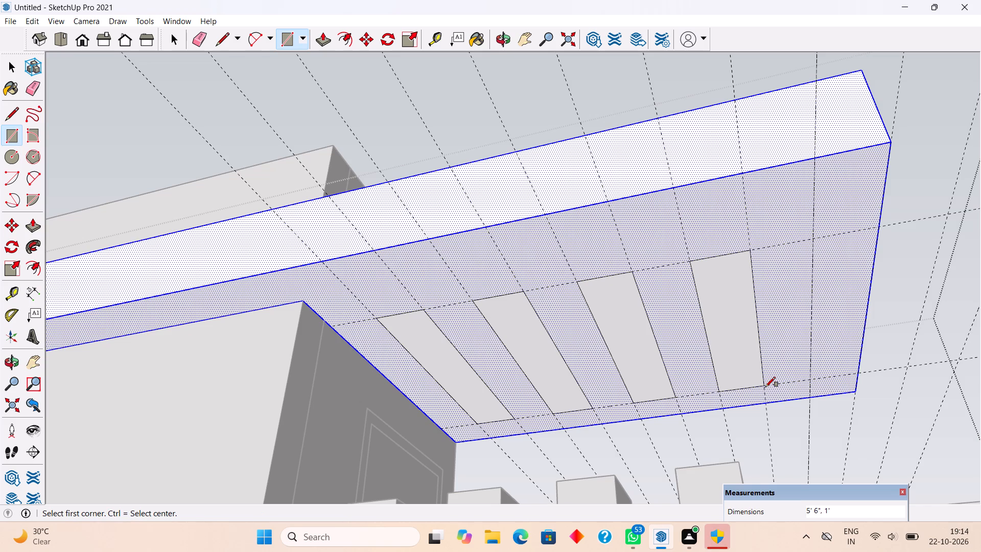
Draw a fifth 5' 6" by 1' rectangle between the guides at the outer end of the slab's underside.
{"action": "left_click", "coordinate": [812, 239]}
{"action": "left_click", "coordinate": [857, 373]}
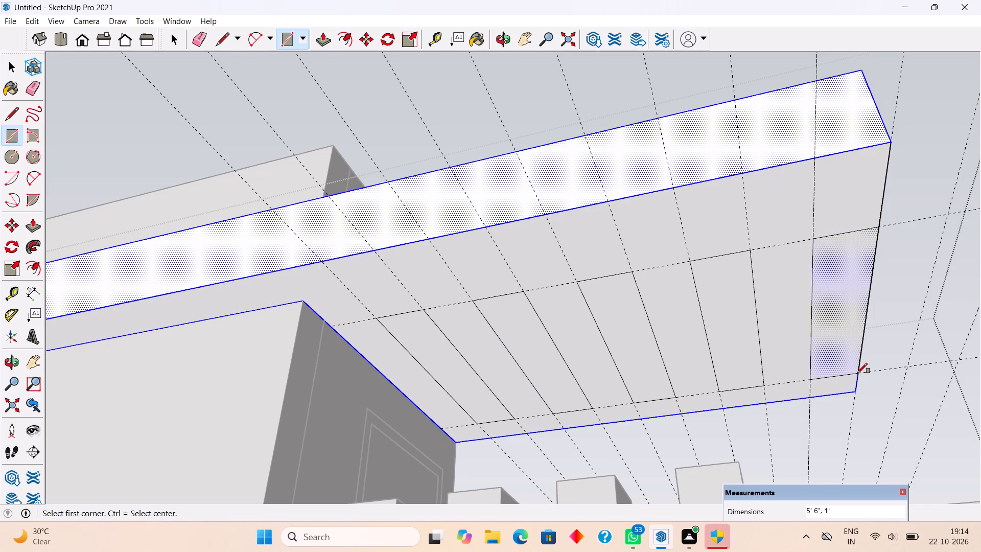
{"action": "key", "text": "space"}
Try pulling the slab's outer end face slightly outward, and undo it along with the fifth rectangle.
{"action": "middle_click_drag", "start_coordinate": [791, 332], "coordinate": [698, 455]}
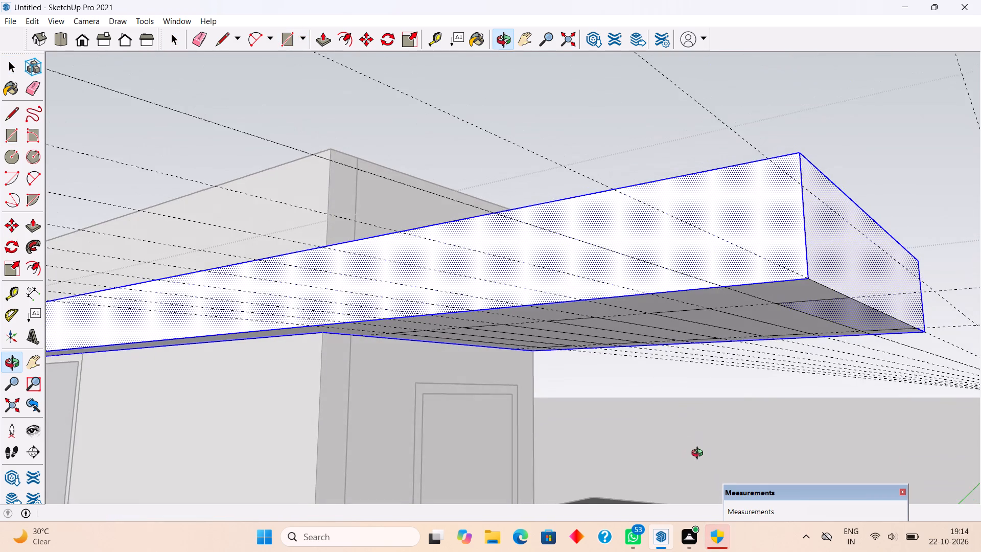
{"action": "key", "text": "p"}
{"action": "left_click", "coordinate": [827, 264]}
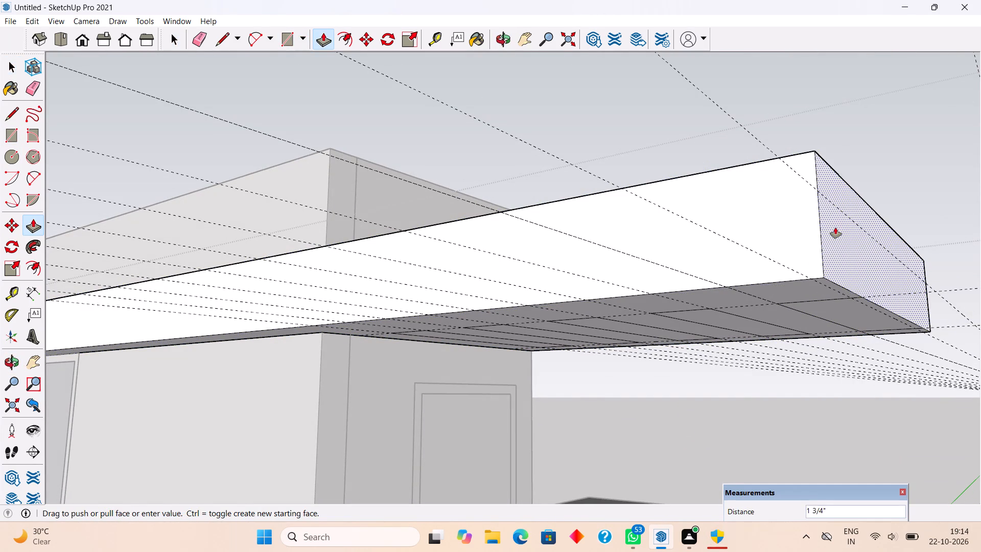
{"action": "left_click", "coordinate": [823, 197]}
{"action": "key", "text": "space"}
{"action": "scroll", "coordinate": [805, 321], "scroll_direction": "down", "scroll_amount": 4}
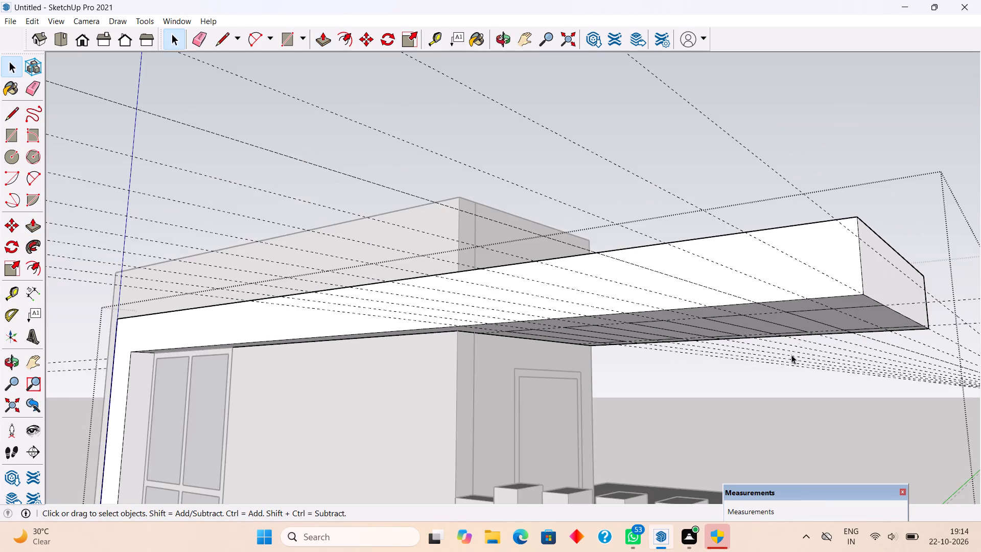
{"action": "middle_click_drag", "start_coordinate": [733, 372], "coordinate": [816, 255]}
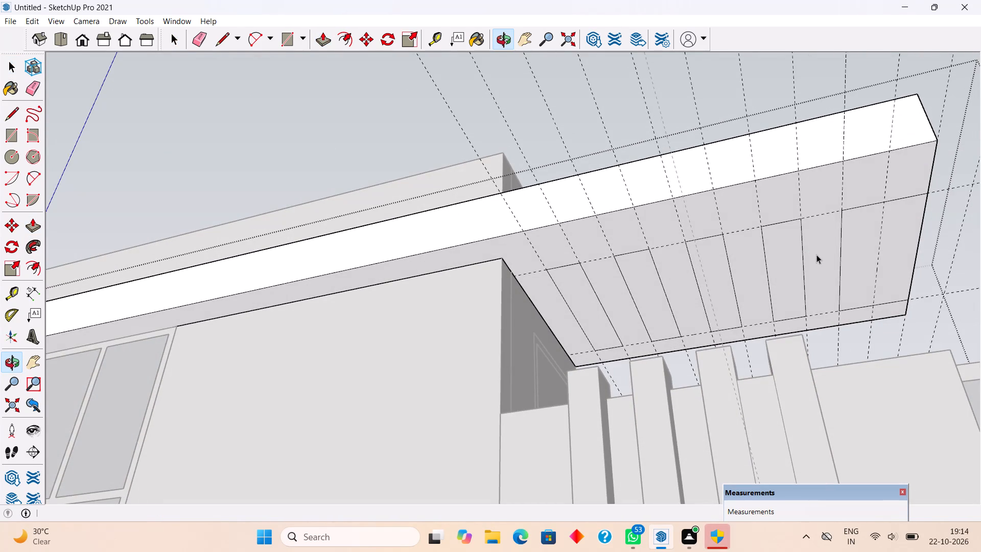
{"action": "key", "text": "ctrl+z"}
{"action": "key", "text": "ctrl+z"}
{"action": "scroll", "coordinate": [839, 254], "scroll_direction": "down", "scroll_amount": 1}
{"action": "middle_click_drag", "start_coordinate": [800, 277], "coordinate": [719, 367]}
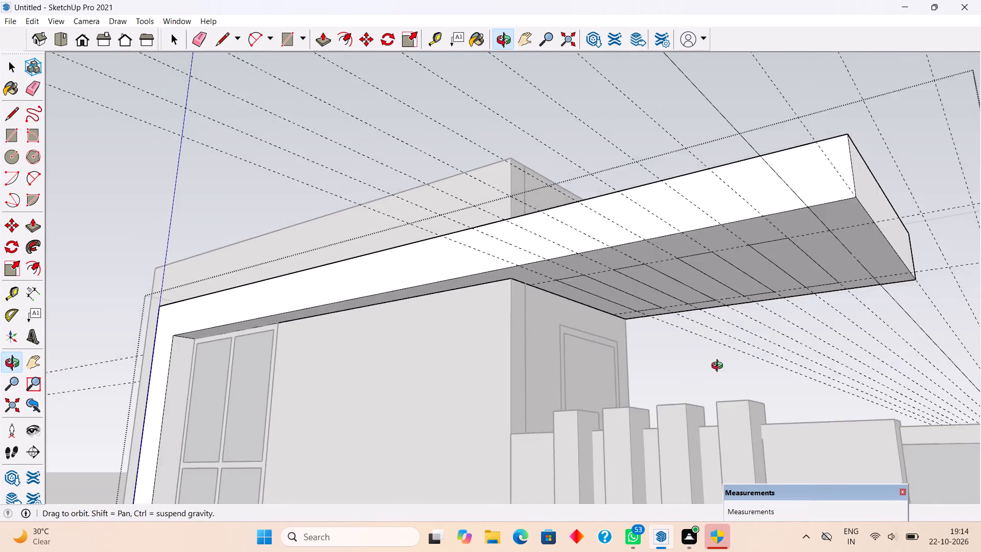
Push the slab's outer end face slightly inward with Push/Pull.
{"action": "middle_click_drag", "start_coordinate": [719, 367], "coordinate": [721, 395]}
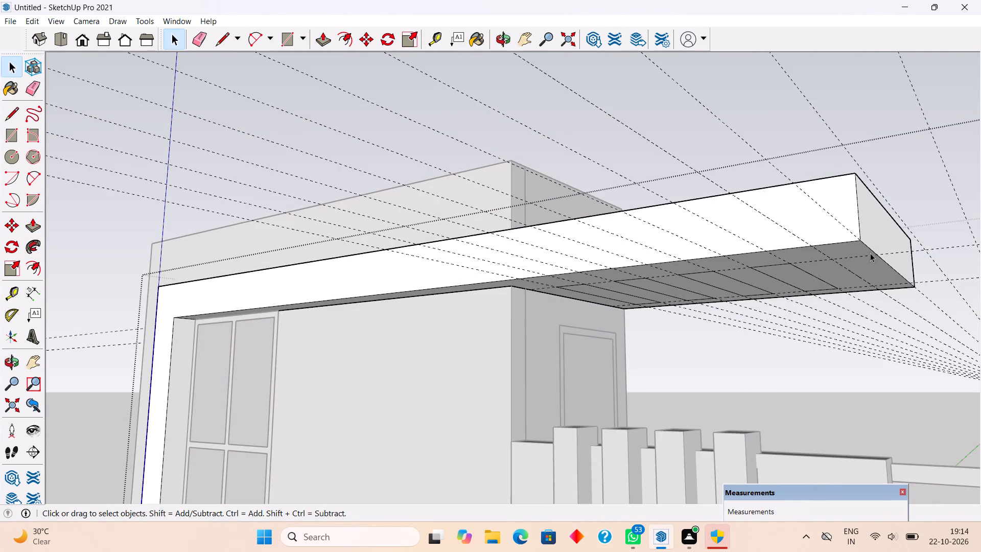
{"action": "key", "text": "p"}
{"action": "left_click", "coordinate": [876, 234]}
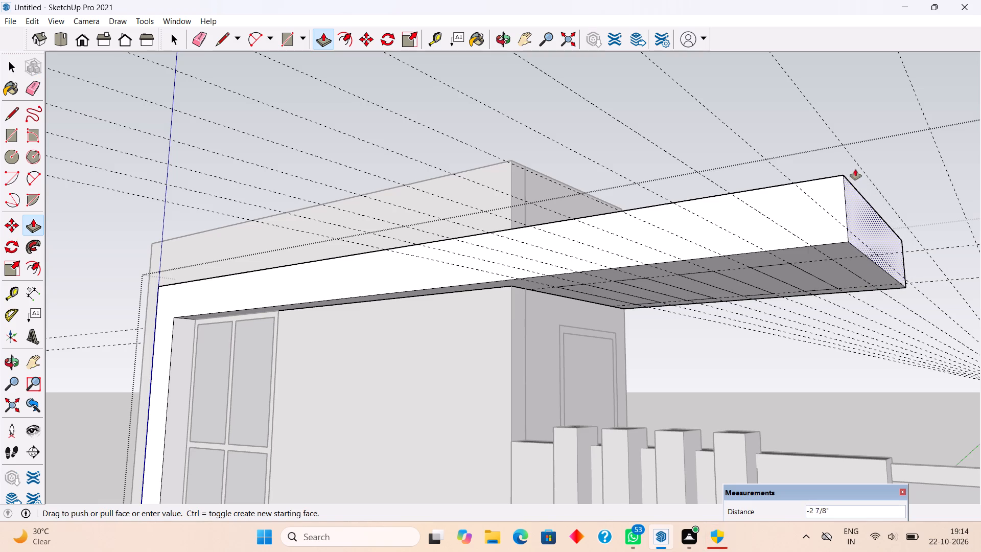
{"action": "left_click", "coordinate": [849, 155]}
{"action": "key", "text": "space"}
Draw a fifth 5' 6" by 1' rectangle in the last alternate guide bay at the outer end of the slab's underside.
{"action": "scroll", "coordinate": [320, 310], "scroll_direction": "down", "scroll_amount": 4}
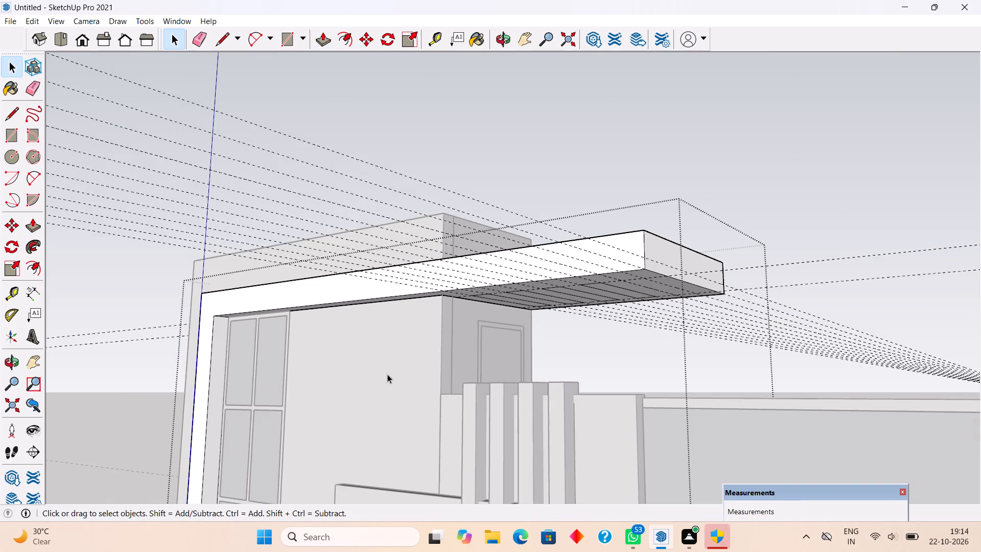
{"action": "middle_click_drag", "start_coordinate": [498, 377], "coordinate": [737, 316]}
{"action": "scroll", "coordinate": [737, 316], "scroll_direction": "up", "scroll_amount": 14}
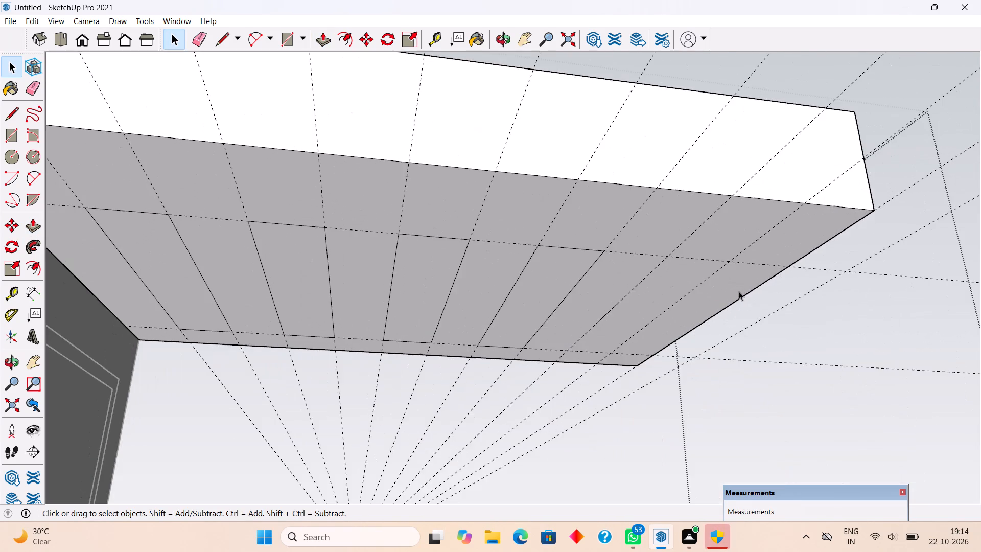
{"action": "middle_click_drag", "start_coordinate": [749, 274], "coordinate": [687, 270]}
{"action": "key", "text": "r"}
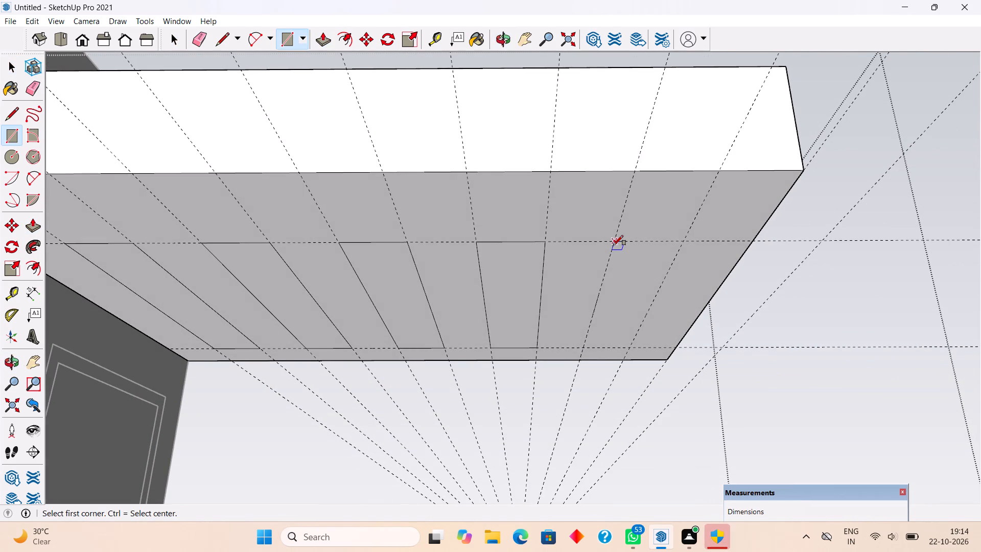
{"action": "left_click", "coordinate": [613, 241]}
{"action": "left_click", "coordinate": [628, 347]}
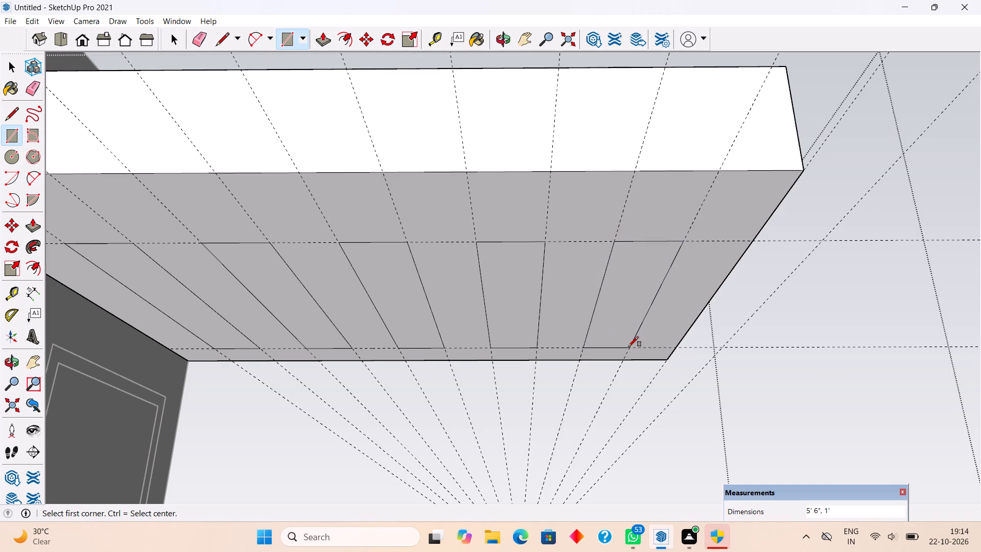
{"action": "key", "text": "space"}
Push all five underside rectangles 1' 6" through the slab to cut open slots, and close the slab group.
{"action": "scroll", "coordinate": [555, 351], "scroll_direction": "down", "scroll_amount": 5}
{"action": "middle_click_drag", "start_coordinate": [547, 300], "coordinate": [572, 203]}
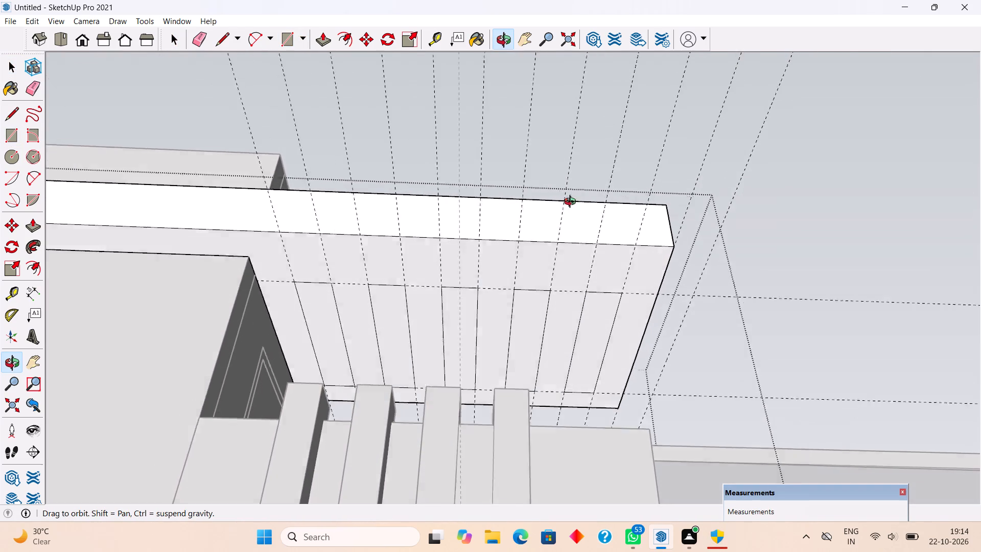
{"action": "middle_click_drag", "start_coordinate": [572, 203], "coordinate": [572, 202]}
{"action": "scroll", "coordinate": [586, 343], "scroll_direction": "up", "scroll_amount": 5}
{"action": "left_click", "coordinate": [580, 356]}
{"action": "key", "text": "p"}
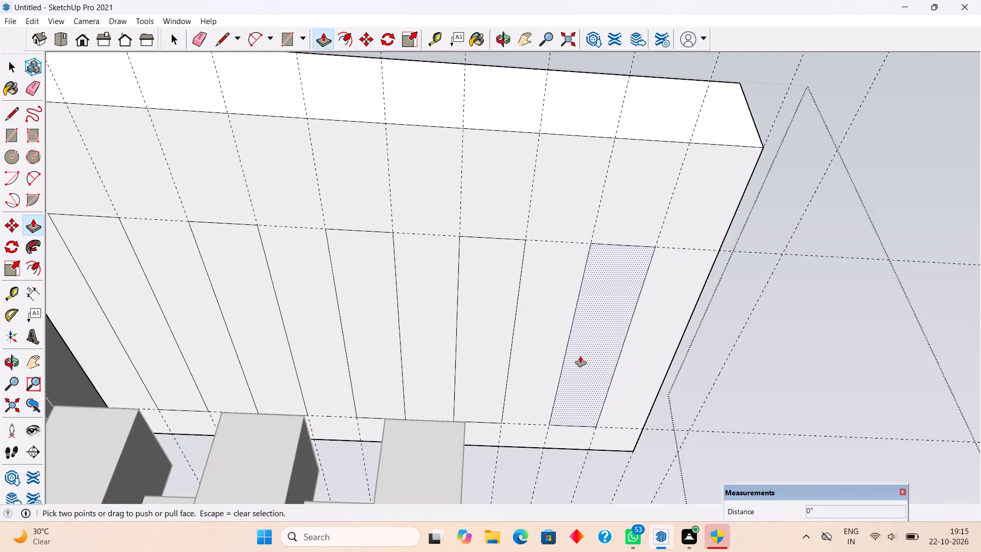
{"action": "left_click_drag", "start_coordinate": [580, 356], "coordinate": [604, 270]}
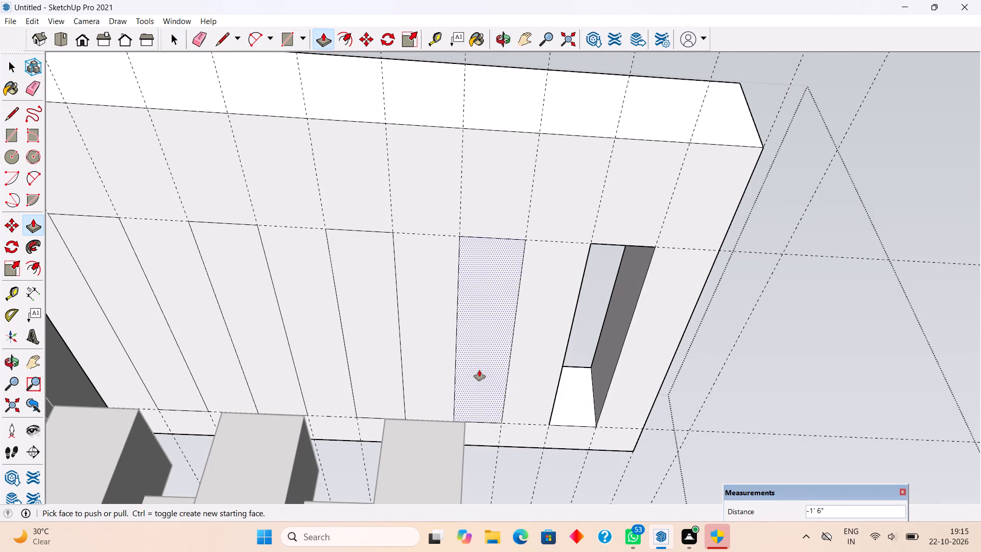
{"action": "double_click", "coordinate": [480, 362]}
{"action": "double_click", "coordinate": [363, 355]}
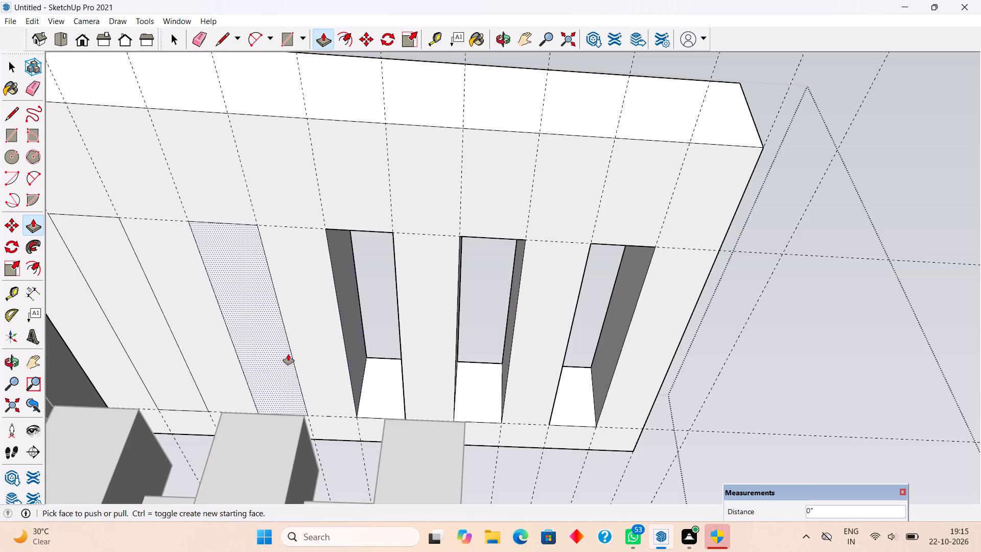
{"action": "double_click", "coordinate": [283, 347]}
{"action": "double_click", "coordinate": [157, 358]}
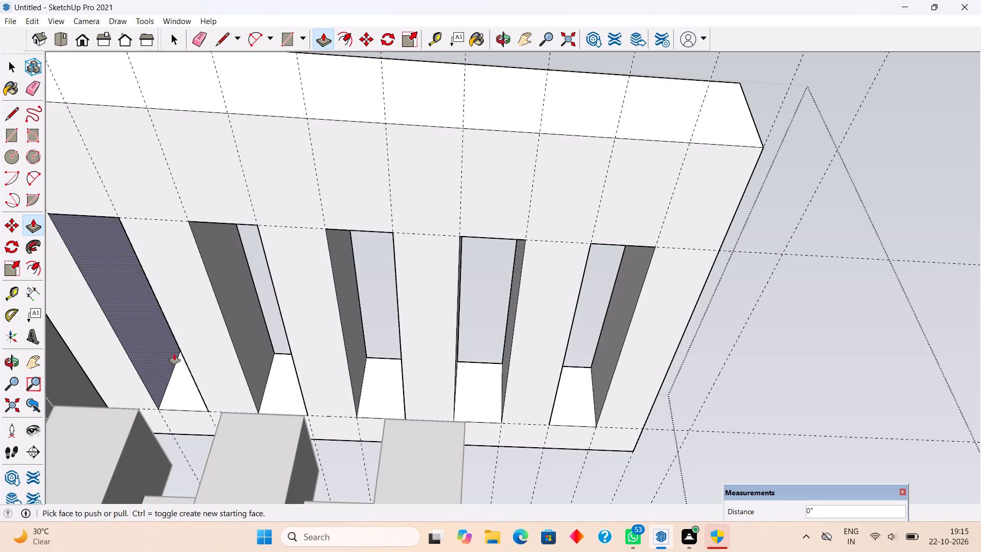
{"action": "key", "text": "space"}
{"action": "scroll", "coordinate": [639, 335], "scroll_direction": "down", "scroll_amount": 4}
{"action": "left_click", "coordinate": [768, 367]}
{"action": "scroll", "coordinate": [683, 270], "scroll_direction": "down", "scroll_amount": 5}
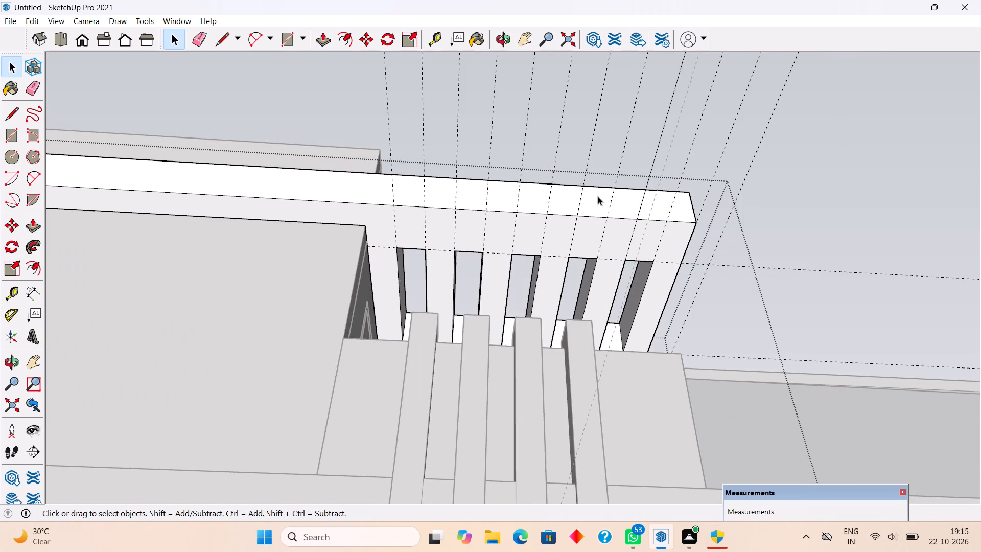
{"action": "middle_click_drag", "start_coordinate": [579, 175], "coordinate": [549, 393]}
{"action": "left_click", "coordinate": [699, 140]}
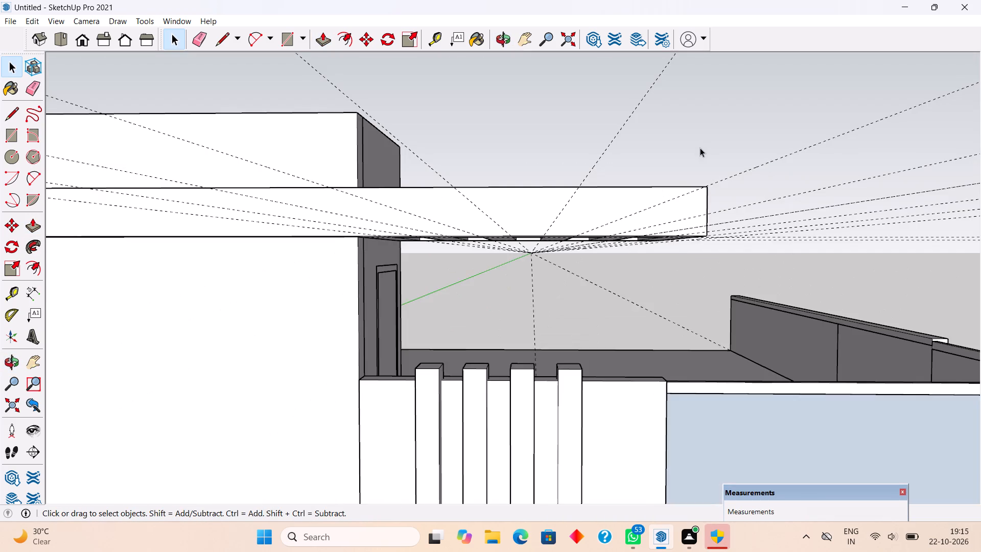
Delete all guides from the model.
{"action": "middle_click_drag", "start_coordinate": [684, 259], "coordinate": [655, 241]}
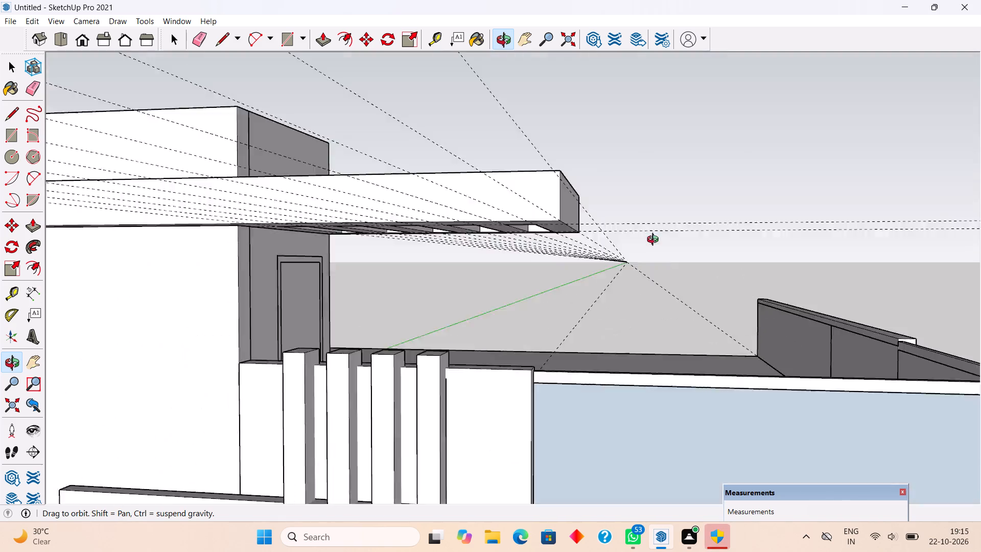
{"action": "middle_click_drag", "start_coordinate": [655, 241], "coordinate": [709, 283]}
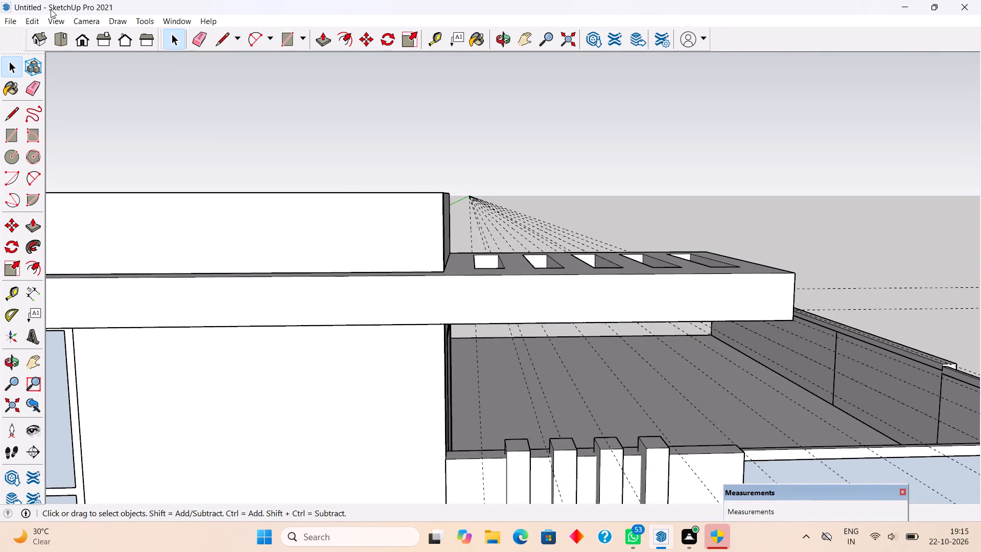
{"action": "left_click", "coordinate": [51, 9]}
{"action": "left_click", "coordinate": [38, 17]}
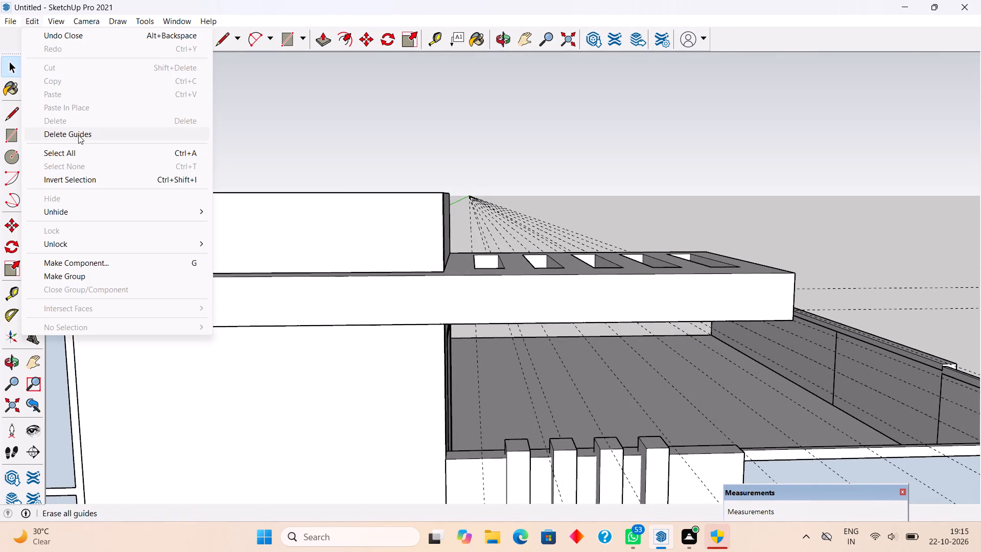
{"action": "left_click", "coordinate": [78, 135]}
Draw a rectangle about 5 3/8" by 6 1/2" on the slab's outer end face, near the front corner.
{"action": "middle_click_drag", "start_coordinate": [608, 295], "coordinate": [512, 127]}
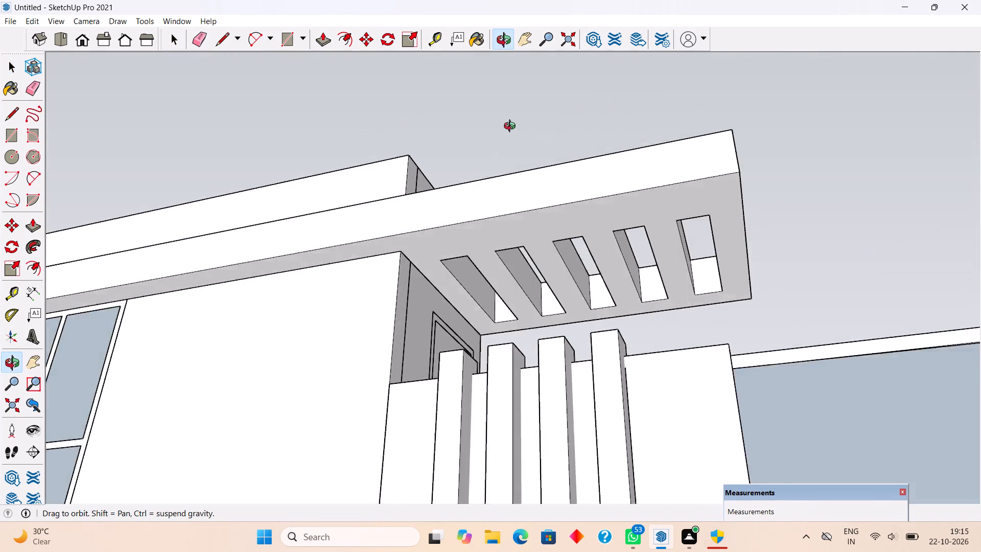
{"action": "middle_click_drag", "start_coordinate": [512, 127], "coordinate": [239, 190]}
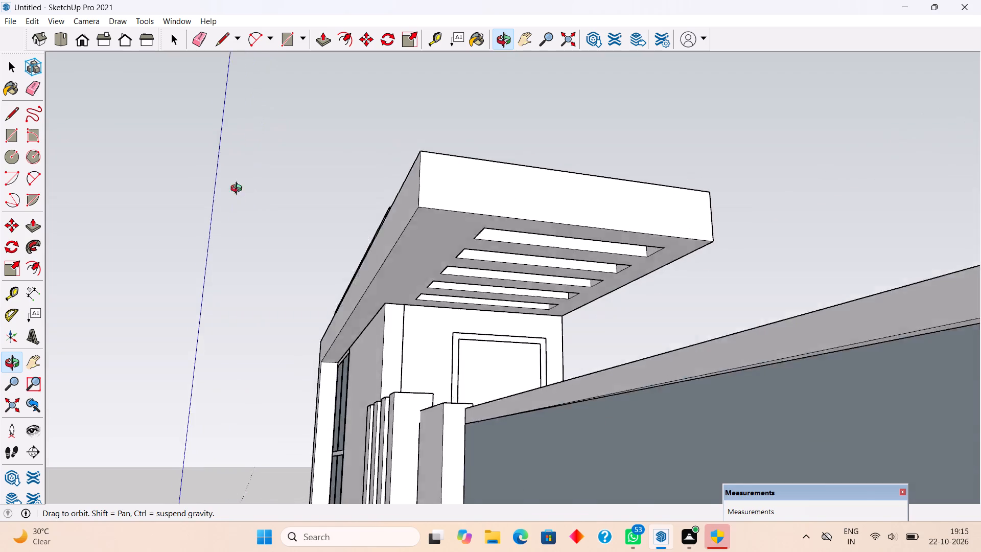
{"action": "middle_click_drag", "start_coordinate": [239, 190], "coordinate": [227, 220]}
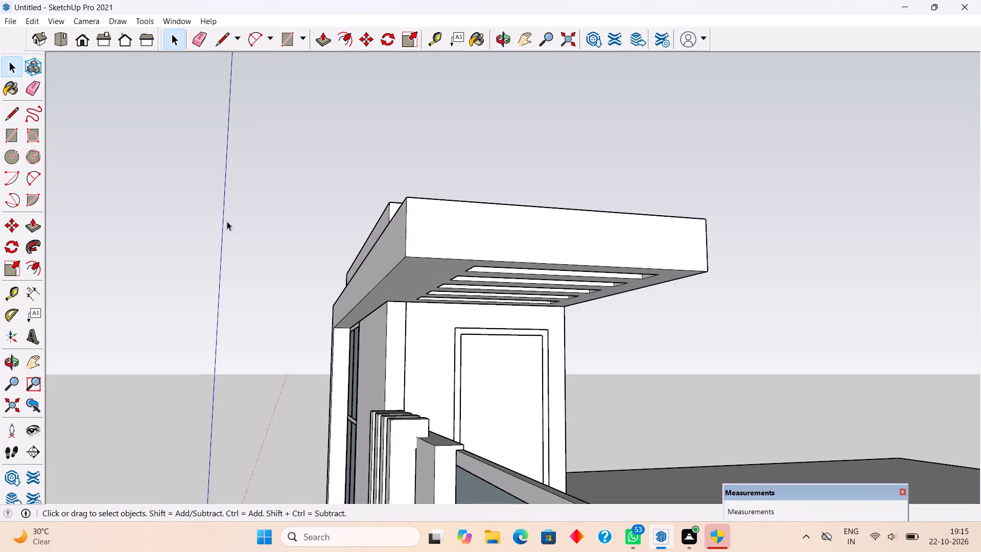
{"action": "scroll", "coordinate": [569, 267], "scroll_direction": "up", "scroll_amount": 4}
{"action": "middle_click_drag", "start_coordinate": [504, 240], "coordinate": [499, 300]}
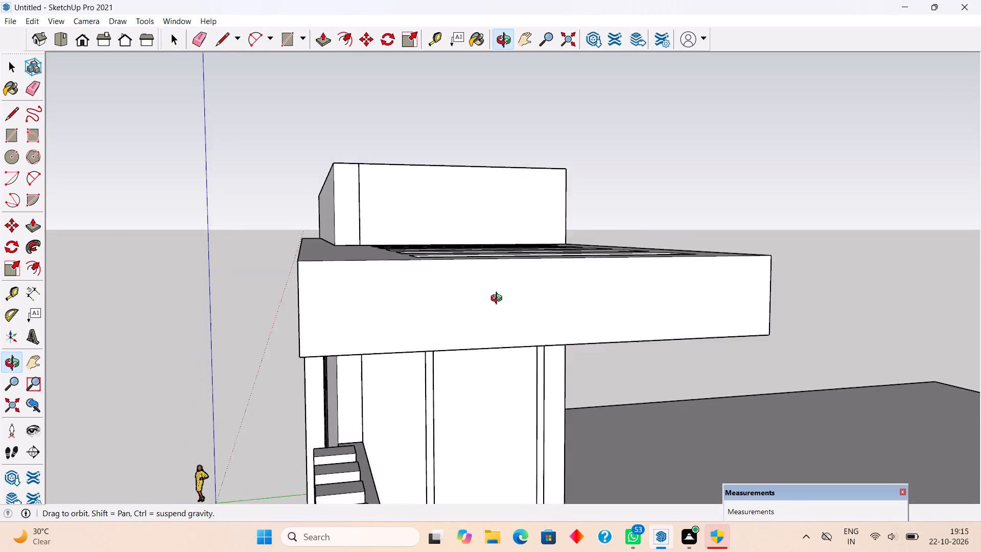
{"action": "middle_click_drag", "start_coordinate": [499, 300], "coordinate": [530, 292]}
{"action": "key", "text": "r"}
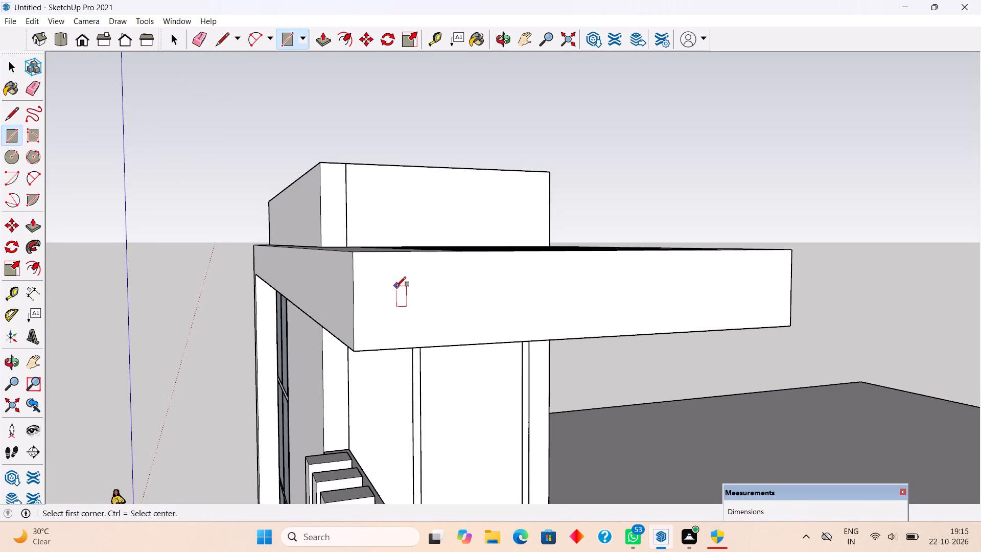
{"action": "left_click", "coordinate": [395, 288]}
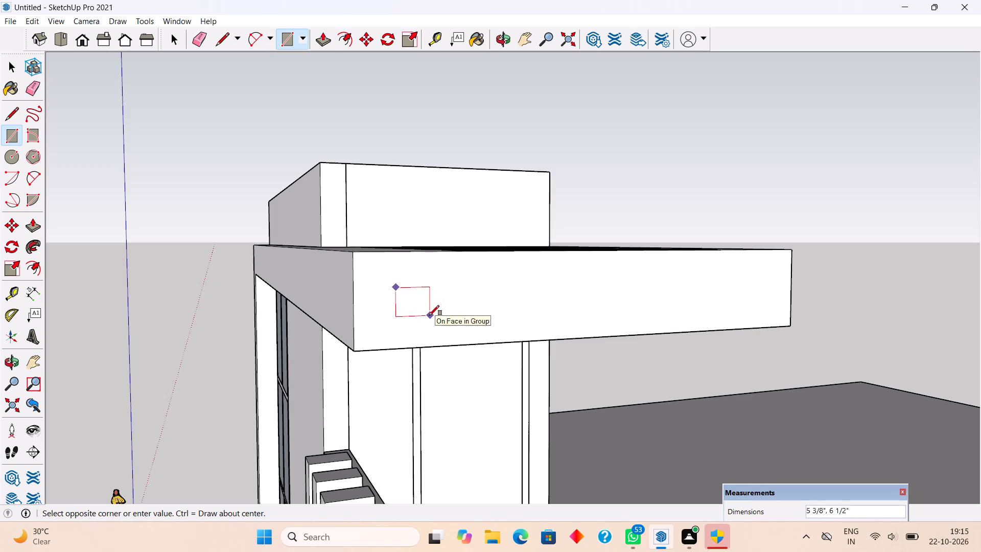
{"action": "left_click", "coordinate": [429, 315]}
Pull the small rectangle on the end face outward 1", and pull its front face out by 3" in a second pull.
{"action": "key", "text": "p"}
{"action": "left_click", "coordinate": [413, 302]}
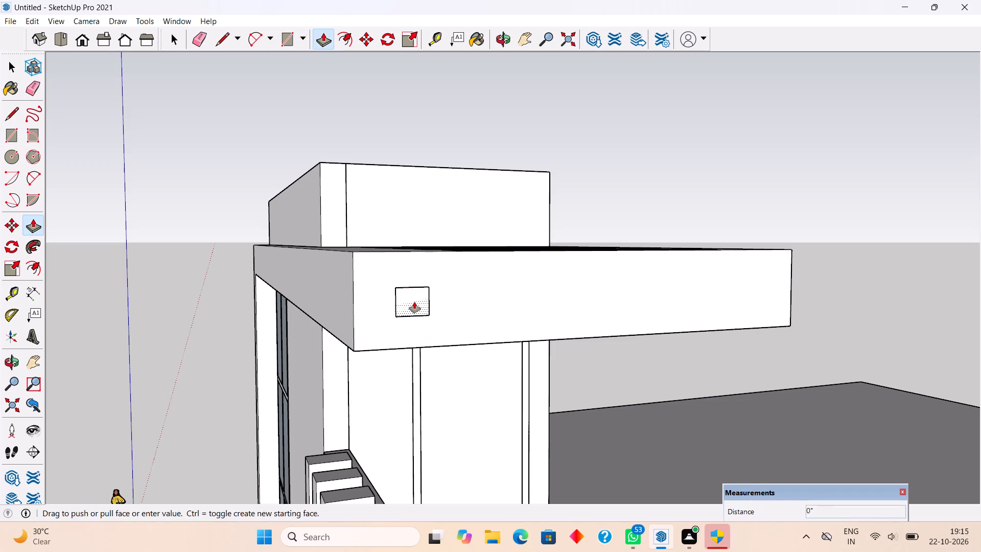
{"action": "type", "text": "1\""}
{"action": "key", "text": "Return"}
{"action": "scroll", "coordinate": [421, 305], "scroll_direction": "up", "scroll_amount": 9}
{"action": "left_click", "coordinate": [421, 304]}
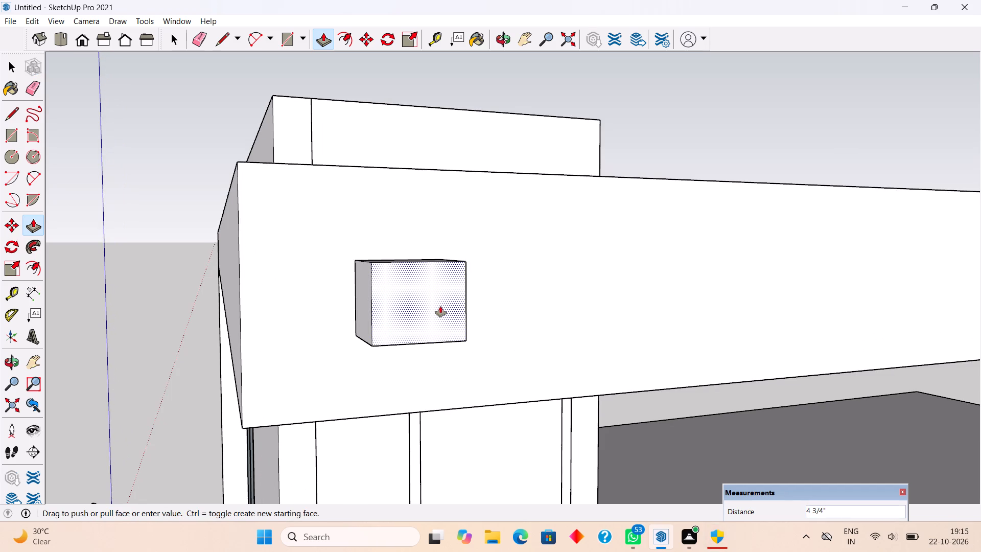
{"action": "type", "text": "3\""}
{"action": "key", "text": "Return"}
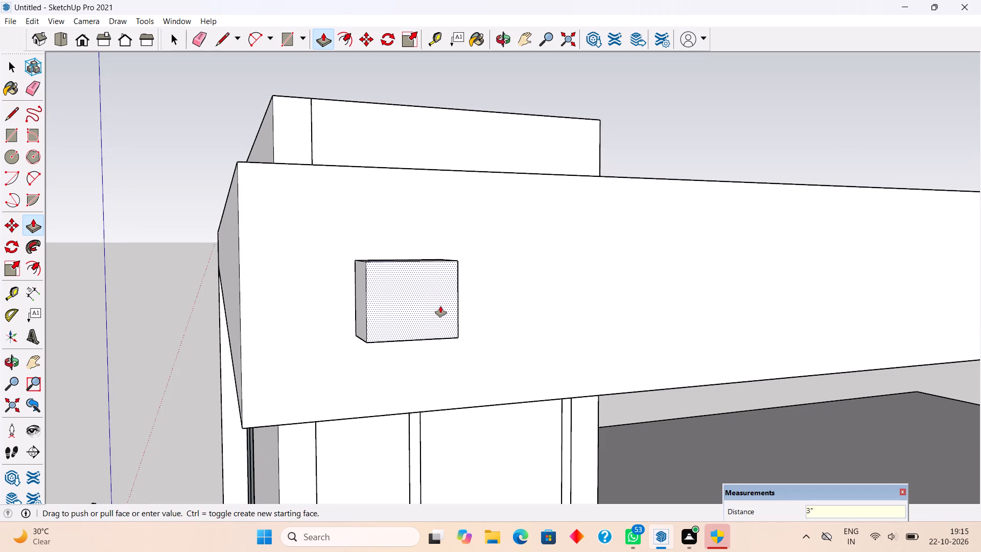
Select the whole small block on the slab's end face and make it a group.
{"action": "key", "text": "space"}
{"action": "scroll", "coordinate": [440, 306], "scroll_direction": "up", "scroll_amount": 1}
{"action": "triple_click", "coordinate": [441, 317]}
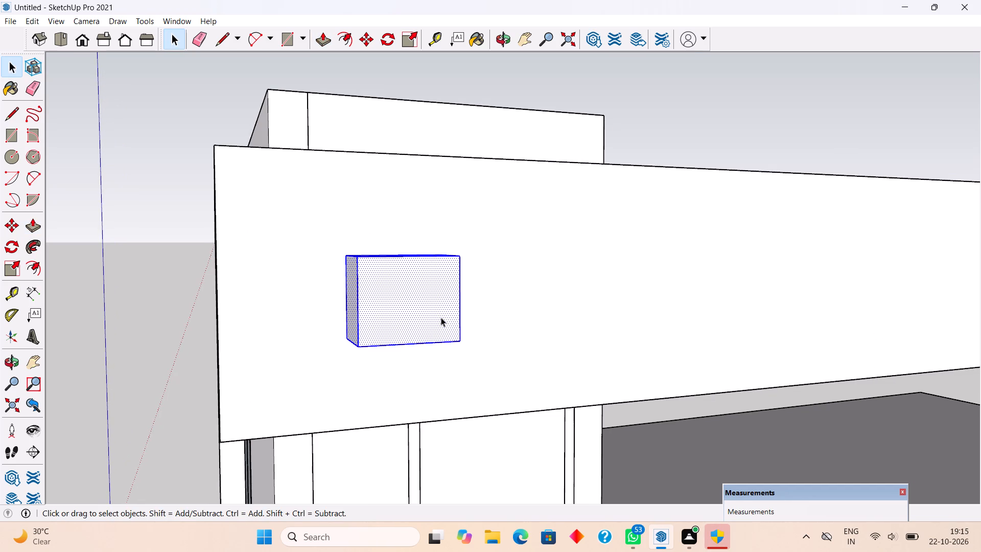
{"action": "right_click", "coordinate": [441, 317]}
{"action": "left_click", "coordinate": [494, 424]}
Copy the small block 1' along the slab's end face, away from the front corner.
{"action": "scroll", "coordinate": [481, 276], "scroll_direction": "down", "scroll_amount": 2}
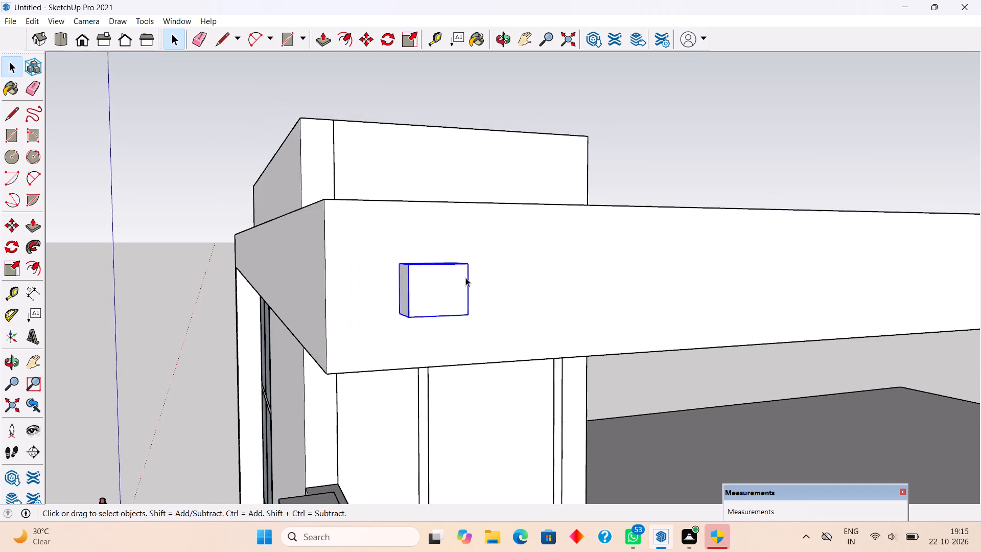
{"action": "scroll", "coordinate": [465, 278], "scroll_direction": "down", "scroll_amount": 12}
{"action": "middle_click_drag", "start_coordinate": [709, 240], "coordinate": [611, 264]}
{"action": "scroll", "coordinate": [279, 337], "scroll_direction": "up", "scroll_amount": 3}
{"action": "scroll", "coordinate": [301, 325], "scroll_direction": "down", "scroll_amount": 3}
{"action": "key", "text": "m"}
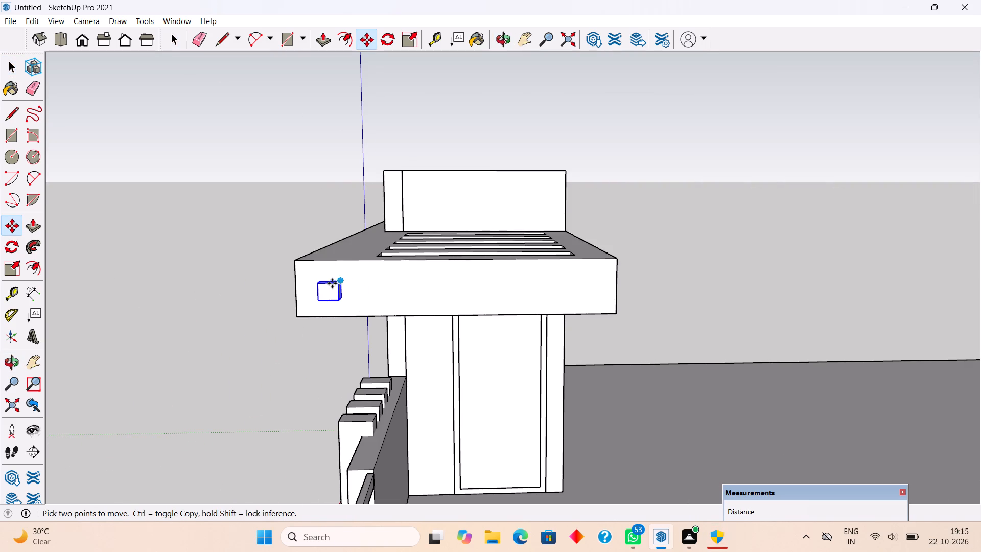
{"action": "left_click", "coordinate": [325, 292]}
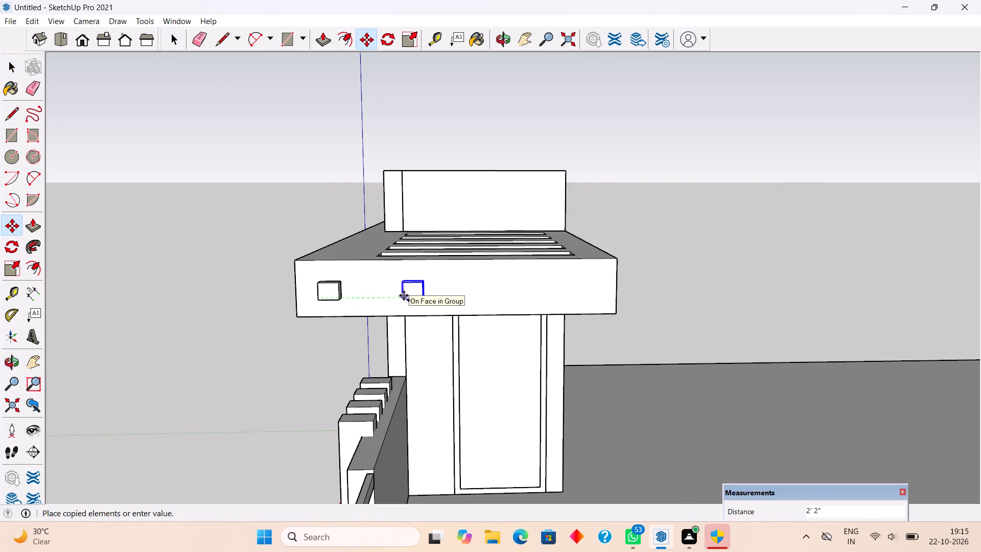
{"action": "left_click", "coordinate": [364, 300]}
Copy the second block 1' further along the end face with an x4 array.
{"action": "left_click", "coordinate": [364, 300]}
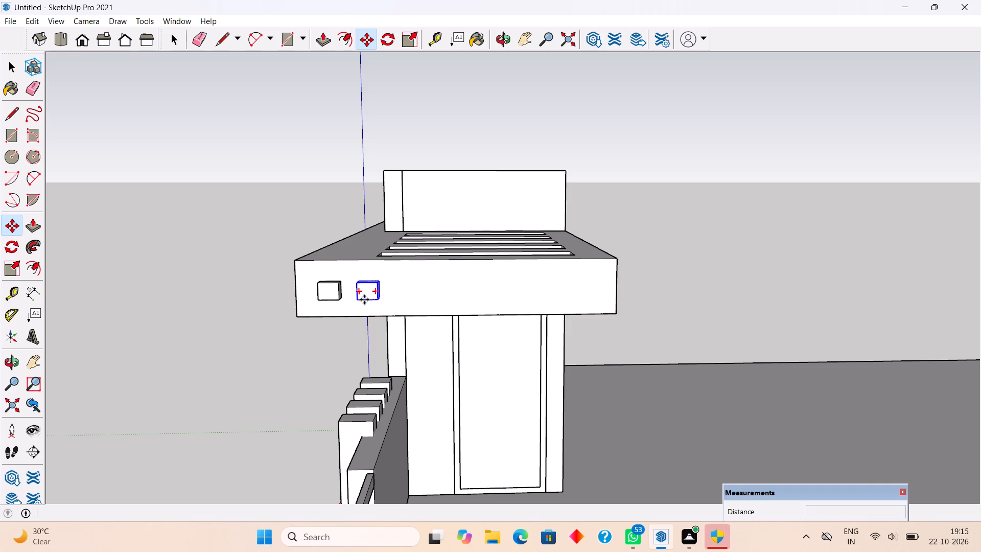
{"action": "left_click", "coordinate": [399, 295]}
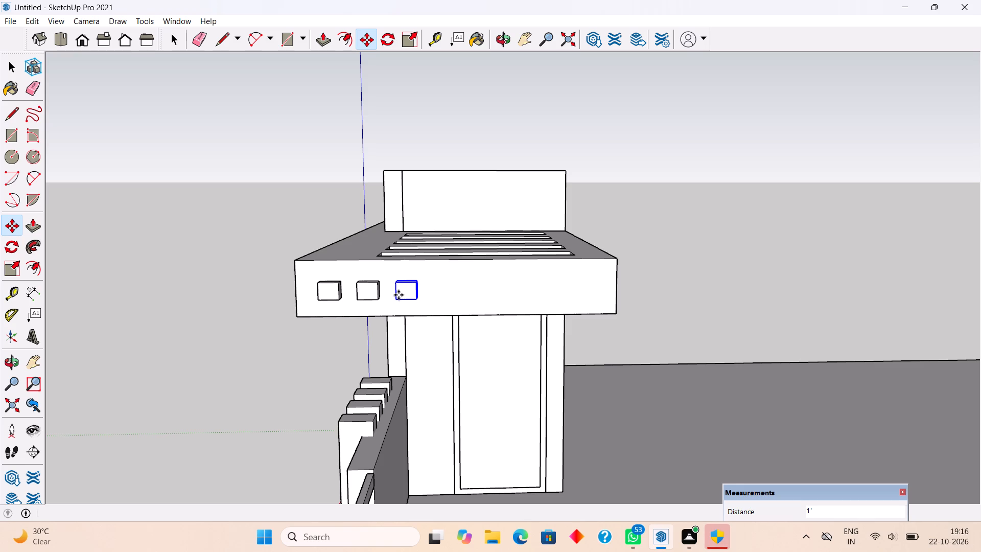
{"action": "key", "text": "x"}
{"action": "key", "text": "4"}
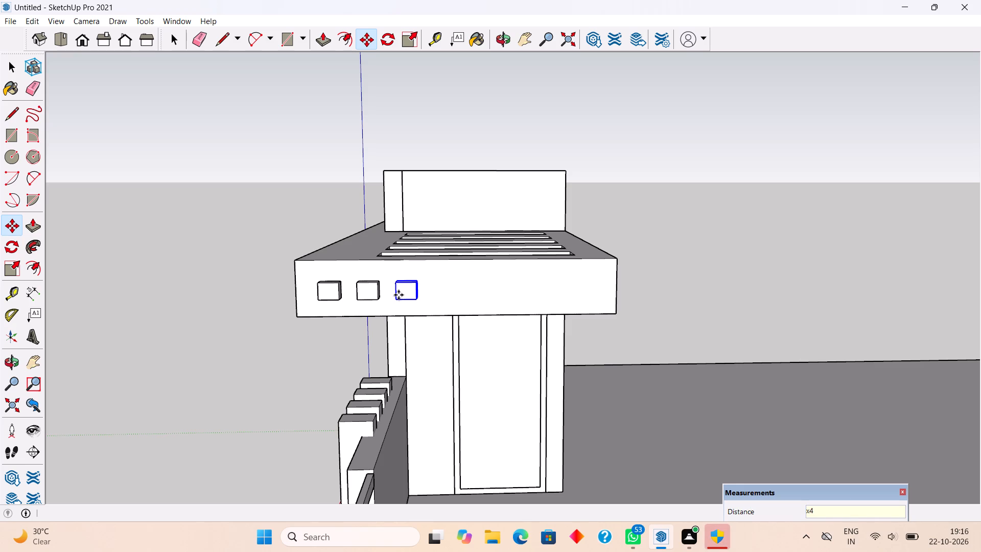
{"action": "key", "text": "Return"}
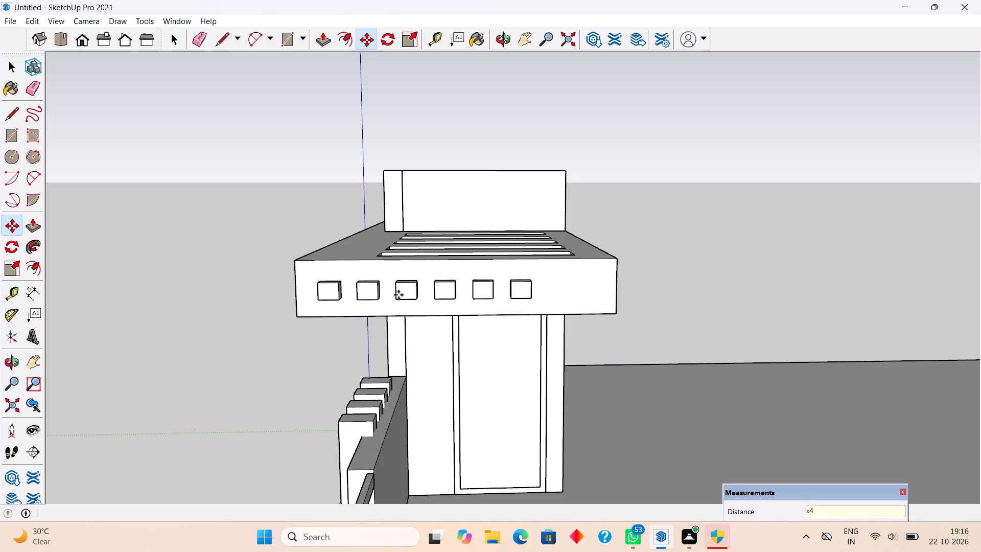
{"action": "key", "text": "space"}
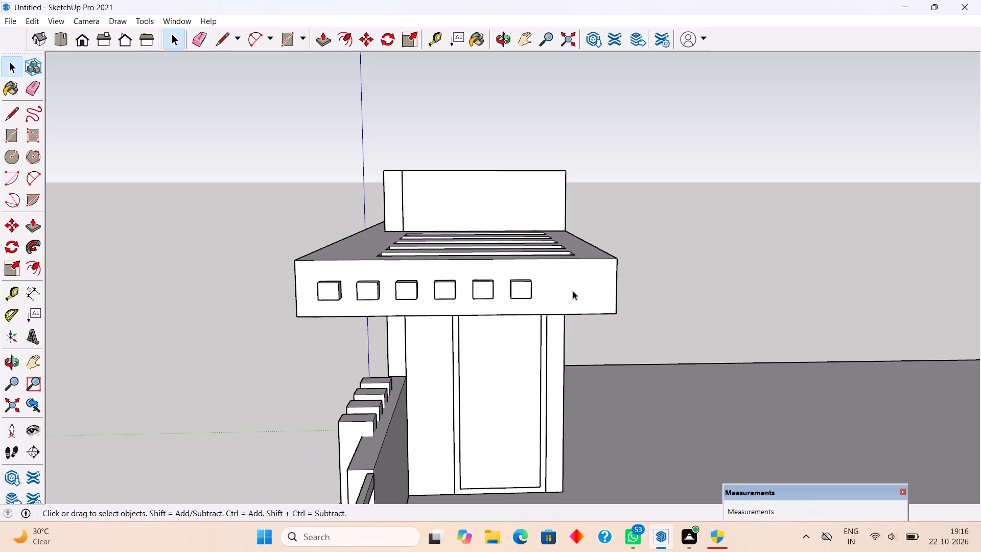
Copy the last block of the row 1' further along the slab's end face with an x2 array.
{"action": "scroll", "coordinate": [541, 291], "scroll_direction": "up", "scroll_amount": 4}
{"action": "left_click", "coordinate": [525, 292]}
{"action": "key", "text": "m"}
{"action": "left_click", "coordinate": [525, 292]}
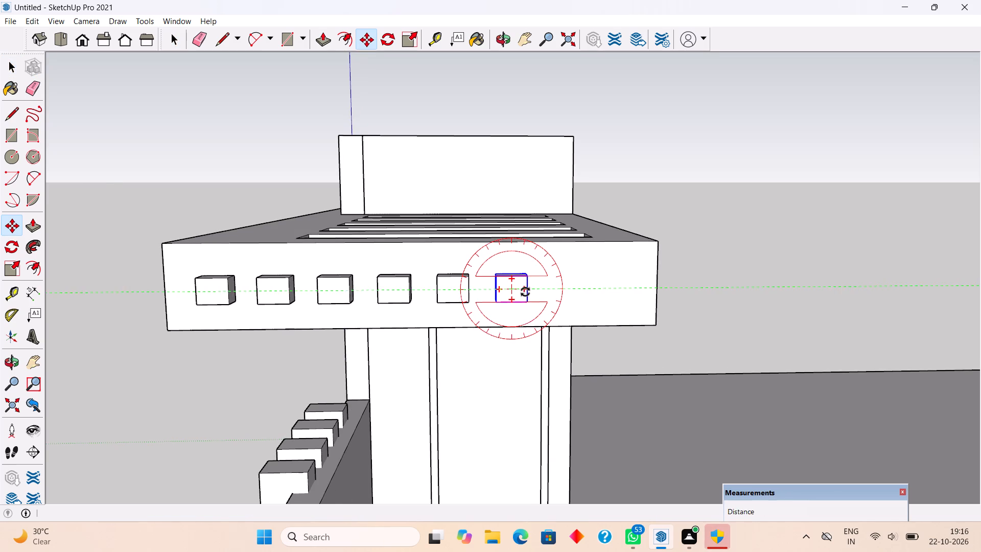
{"action": "key", "text": "space"}
{"action": "scroll", "coordinate": [518, 291], "scroll_direction": "up", "scroll_amount": 1}
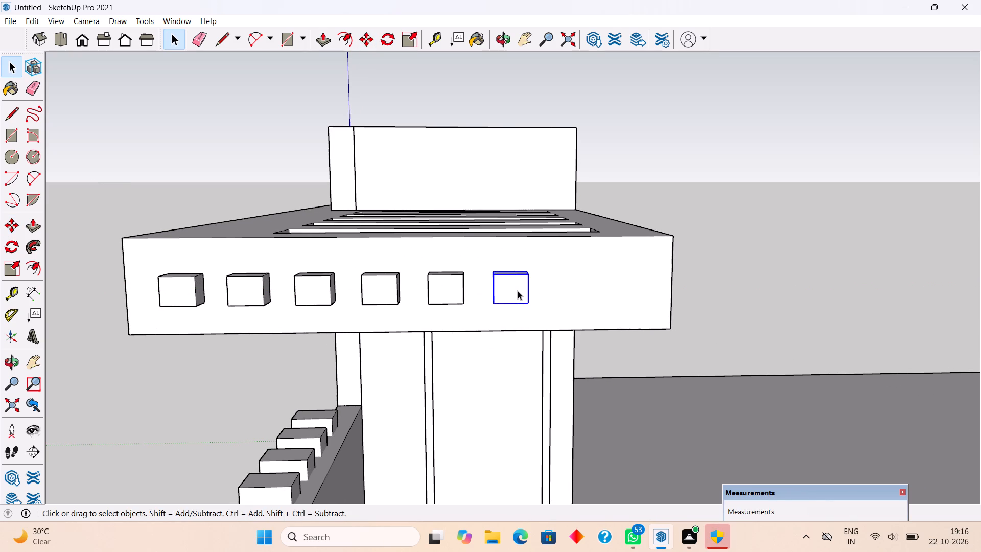
{"action": "key", "text": "m"}
{"action": "left_click", "coordinate": [517, 287]}
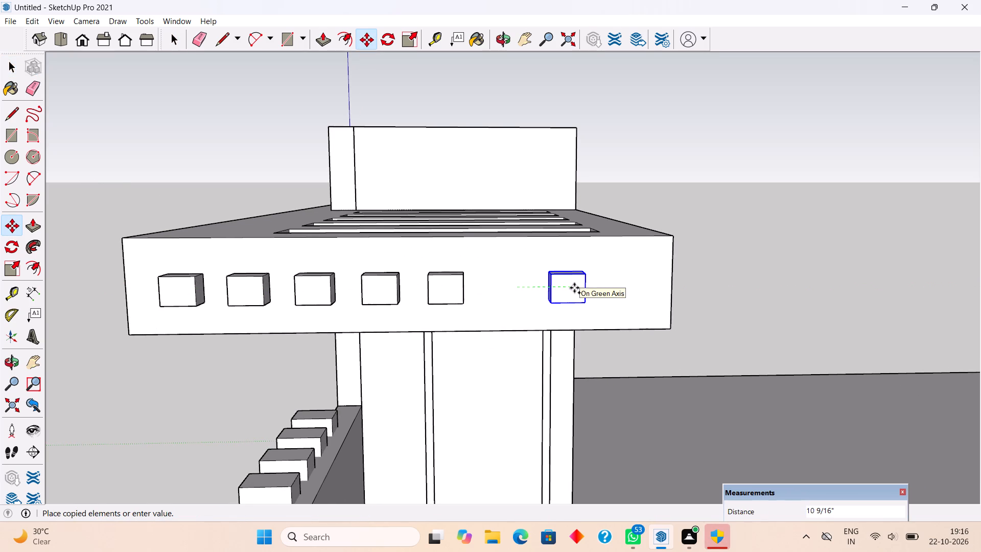
{"action": "type", "text": "1'"}
{"action": "key", "text": "Return"}
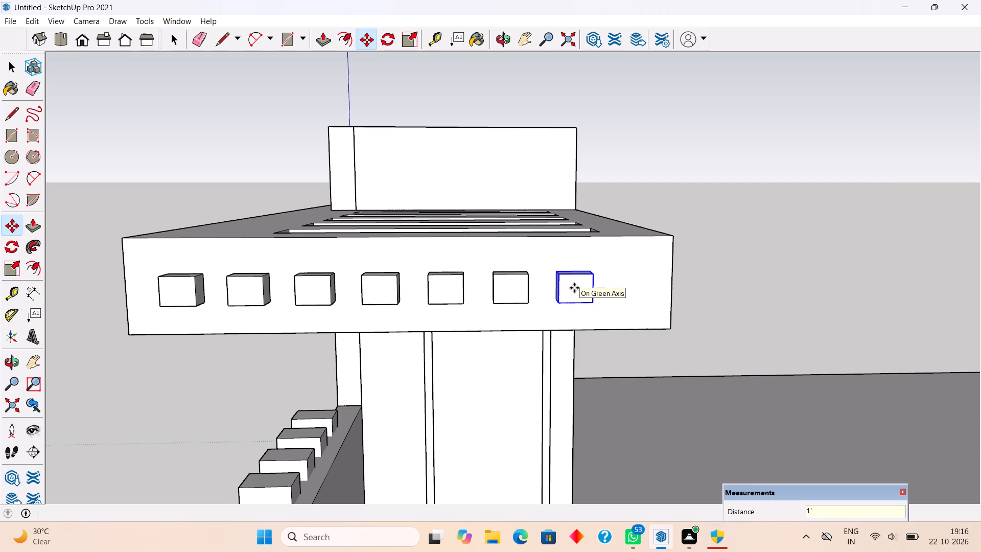
{"action": "type", "text": "x2"}
{"action": "key", "text": "Return"}
{"action": "key", "text": "space"}
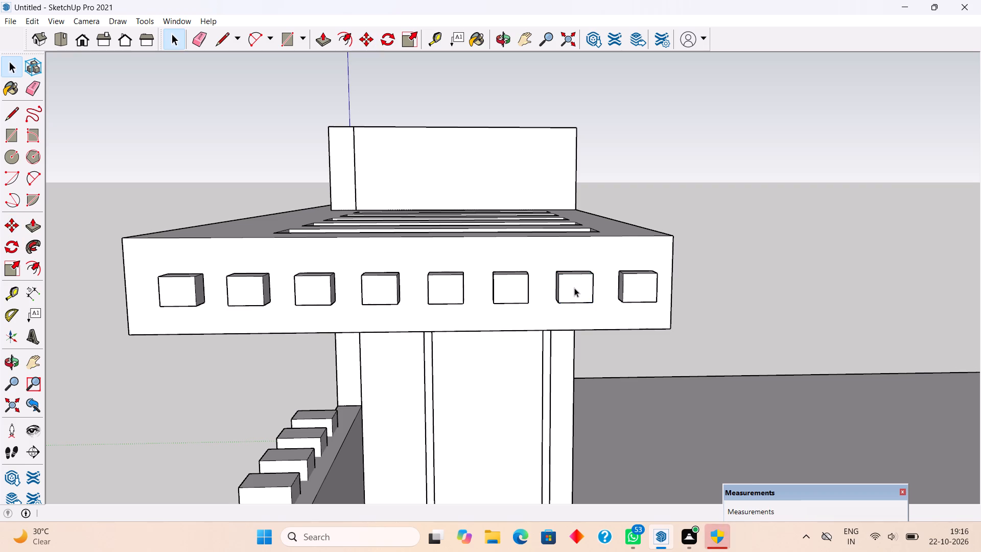
Examine the slab's block row and slots from below and from the front of the house.
{"action": "scroll", "coordinate": [574, 288], "scroll_direction": "down", "scroll_amount": 11}
{"action": "left_click", "coordinate": [725, 216]}
{"action": "scroll", "coordinate": [547, 327], "scroll_direction": "down", "scroll_amount": 1}
{"action": "middle_click_drag", "start_coordinate": [578, 302], "coordinate": [826, 227]}
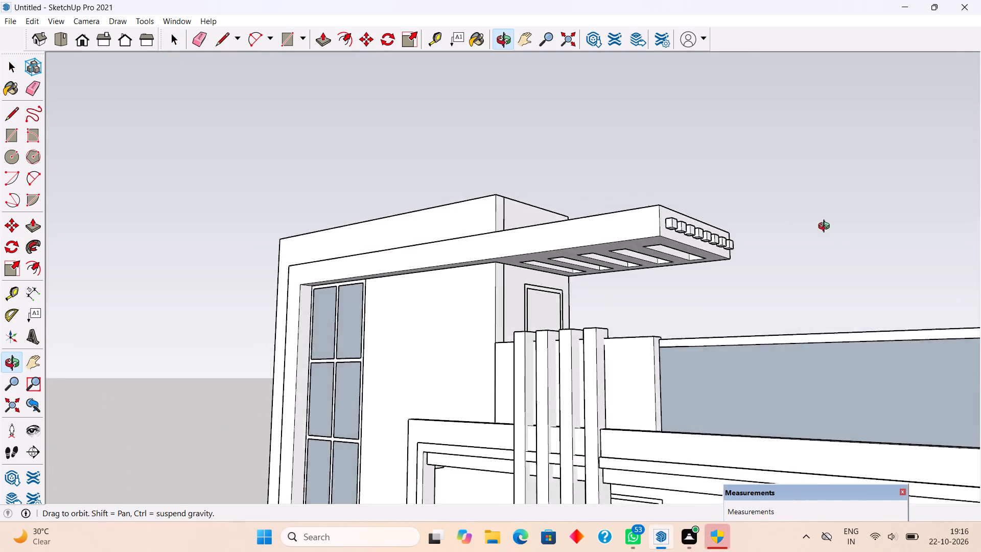
{"action": "middle_click_drag", "start_coordinate": [826, 227], "coordinate": [833, 268]}
{"action": "scroll", "coordinate": [833, 254], "scroll_direction": "down", "scroll_amount": 4}
{"action": "middle_click_drag", "start_coordinate": [516, 205], "coordinate": [680, 232]}
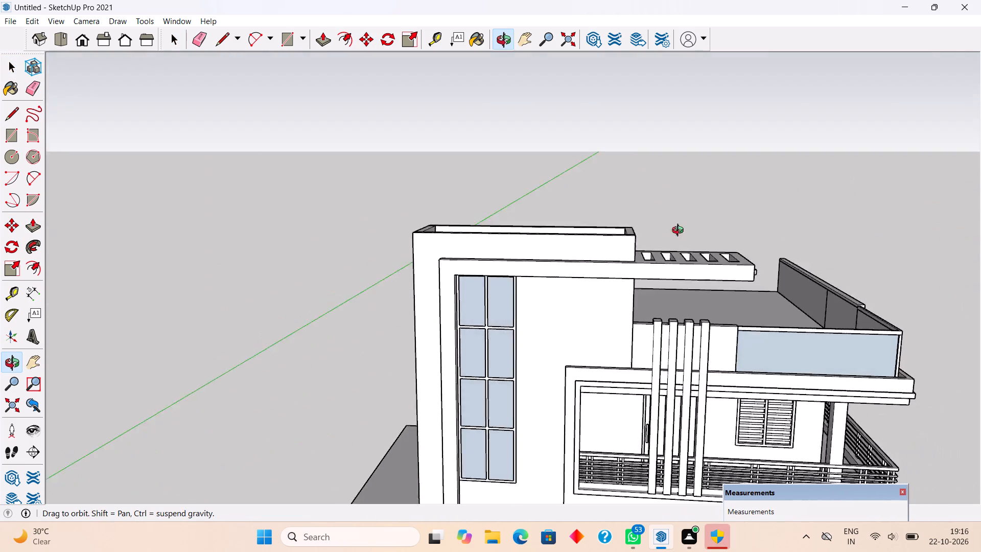
{"action": "middle_click_drag", "start_coordinate": [680, 232], "coordinate": [647, 231]}
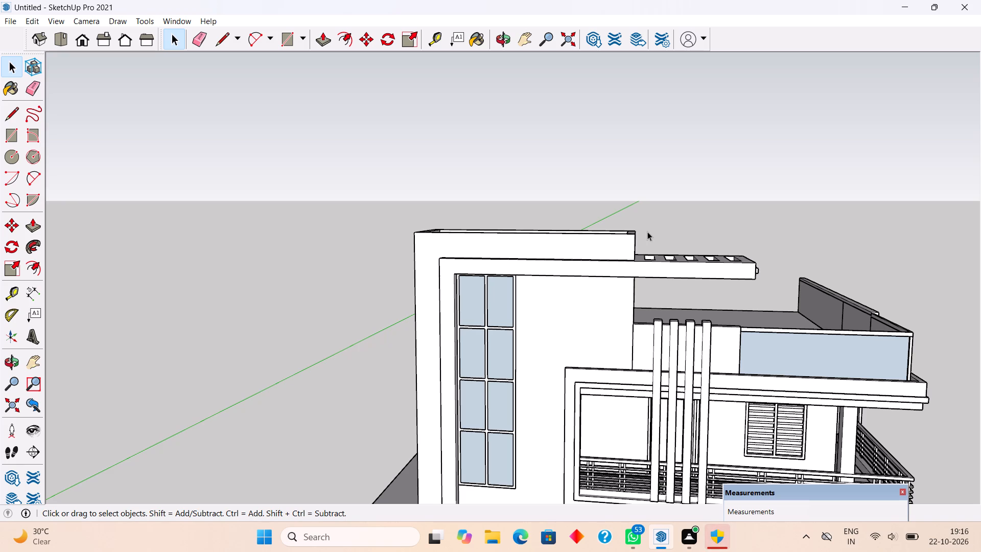
Delete the two outermost blocks, one at each end of the row on the slab's end face.
{"action": "middle_click_drag", "start_coordinate": [745, 275], "coordinate": [287, 327]}
{"action": "middle_click_drag", "start_coordinate": [777, 324], "coordinate": [944, 302]}
{"action": "scroll", "coordinate": [444, 262], "scroll_direction": "up", "scroll_amount": 4}
{"action": "scroll", "coordinate": [385, 274], "scroll_direction": "up", "scroll_amount": 4}
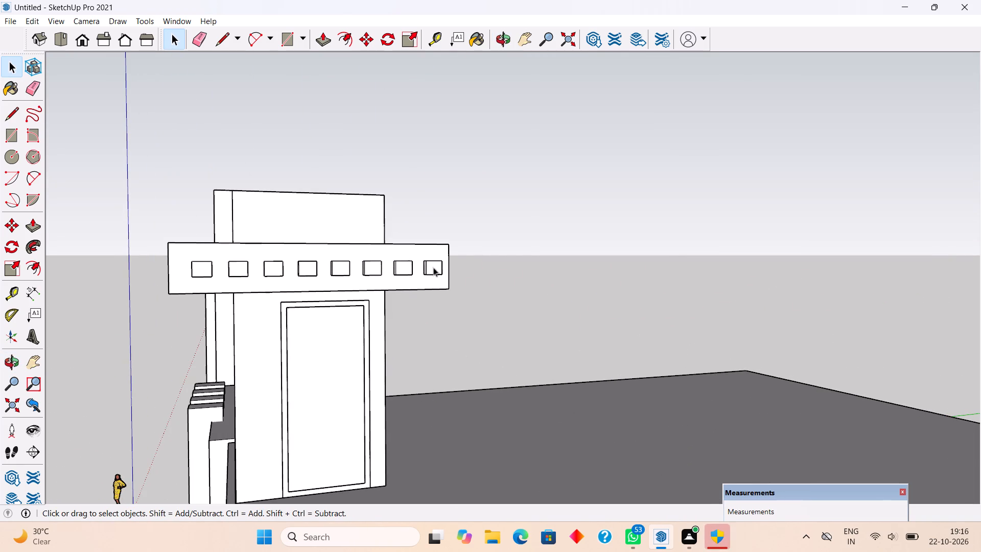
{"action": "left_click", "coordinate": [438, 267]}
{"action": "key", "text": "Delete"}
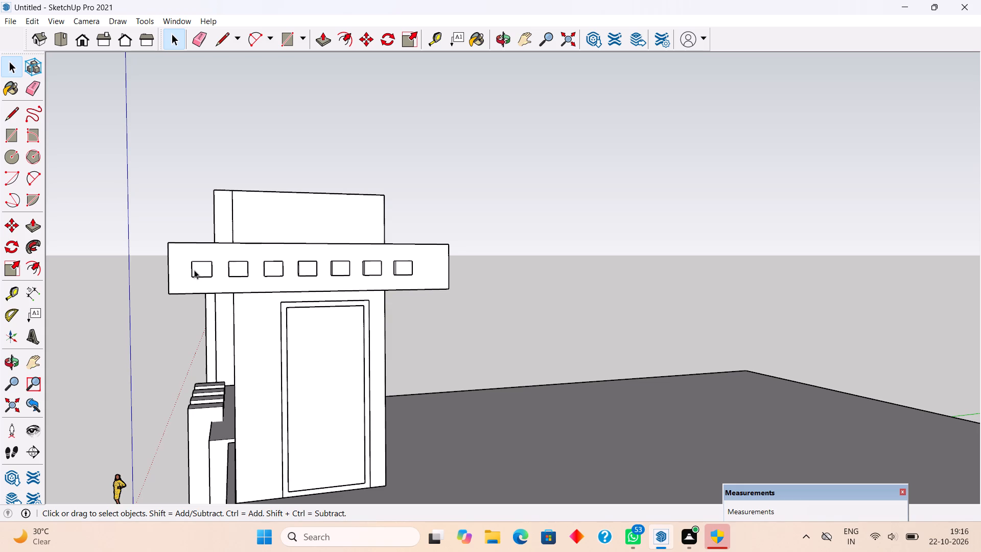
{"action": "left_click", "coordinate": [194, 270]}
{"action": "key", "text": "Delete"}
Push in the front face of the block nearest the slab's front corner by 1", and by another 0.5" in a second push.
{"action": "middle_click_drag", "start_coordinate": [319, 255], "coordinate": [481, 331]}
{"action": "scroll", "coordinate": [461, 361], "scroll_direction": "up", "scroll_amount": 5}
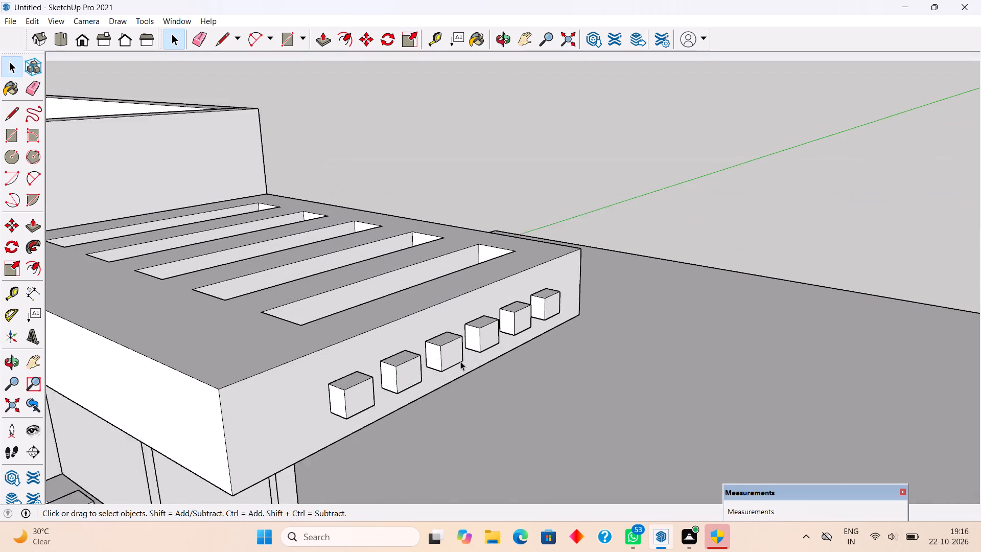
{"action": "scroll", "coordinate": [460, 361], "scroll_direction": "up", "scroll_amount": 1}
{"action": "triple_click", "coordinate": [352, 398]}
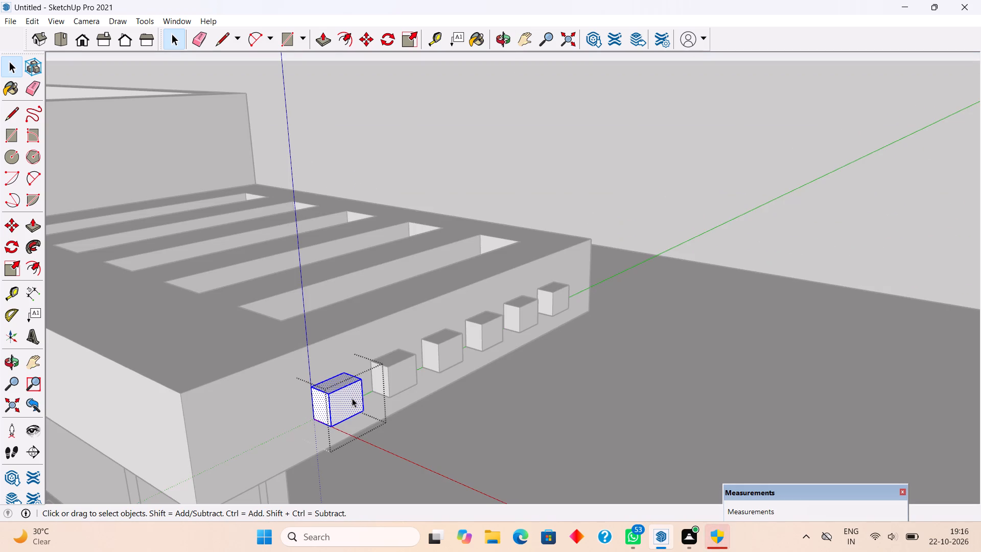
{"action": "key", "text": "p"}
{"action": "left_click", "coordinate": [352, 398]}
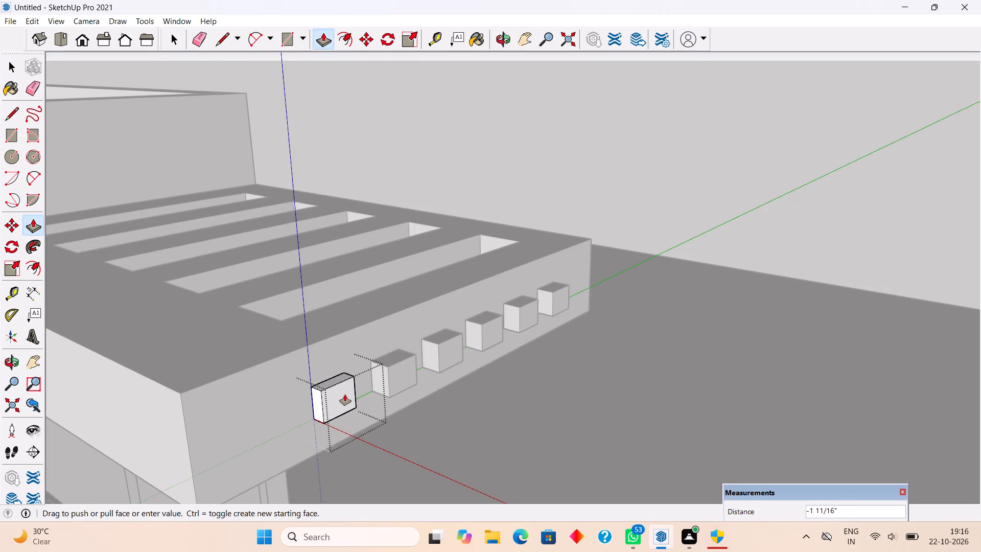
{"action": "type", "text": "1\""}
{"action": "key", "text": "Return"}
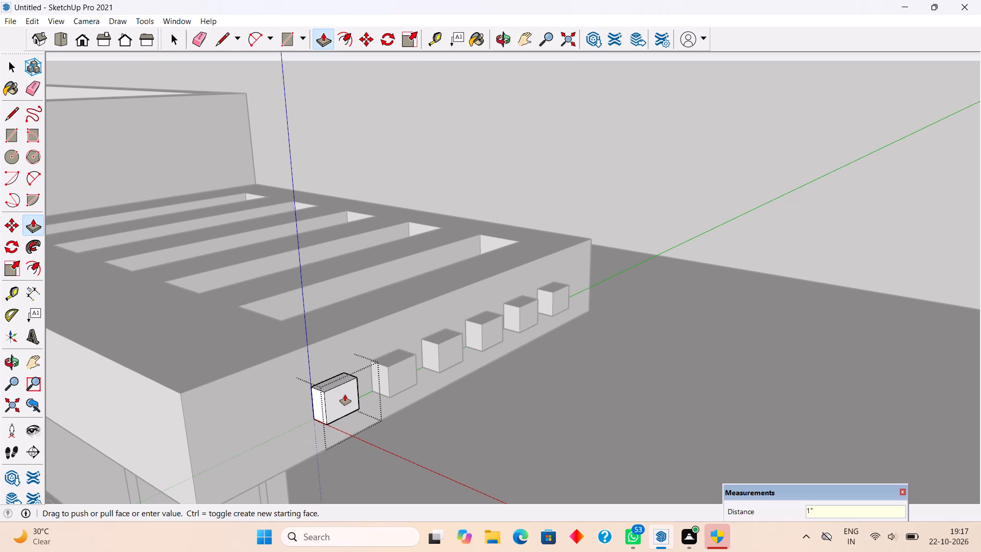
{"action": "key", "text": "space"}
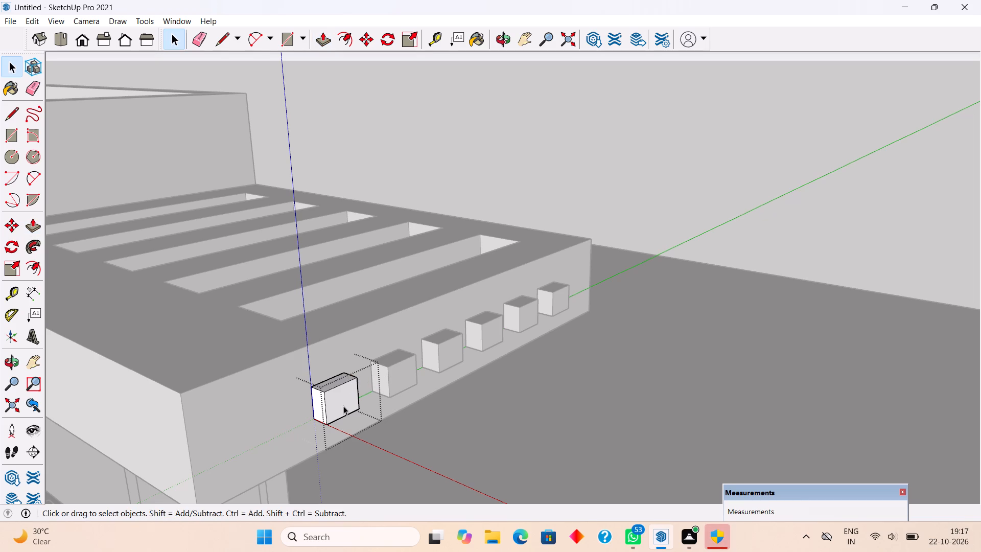
{"action": "left_click", "coordinate": [338, 406]}
{"action": "key", "text": "p"}
{"action": "left_click", "coordinate": [338, 406]}
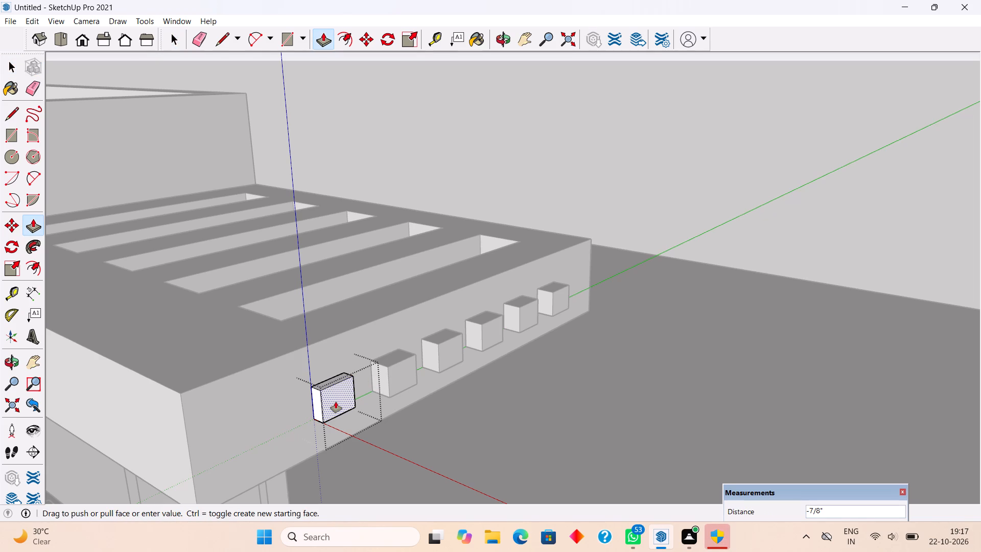
{"action": "type", "text": ".5\""}
{"action": "key", "text": "Return"}
{"action": "key", "text": "space"}
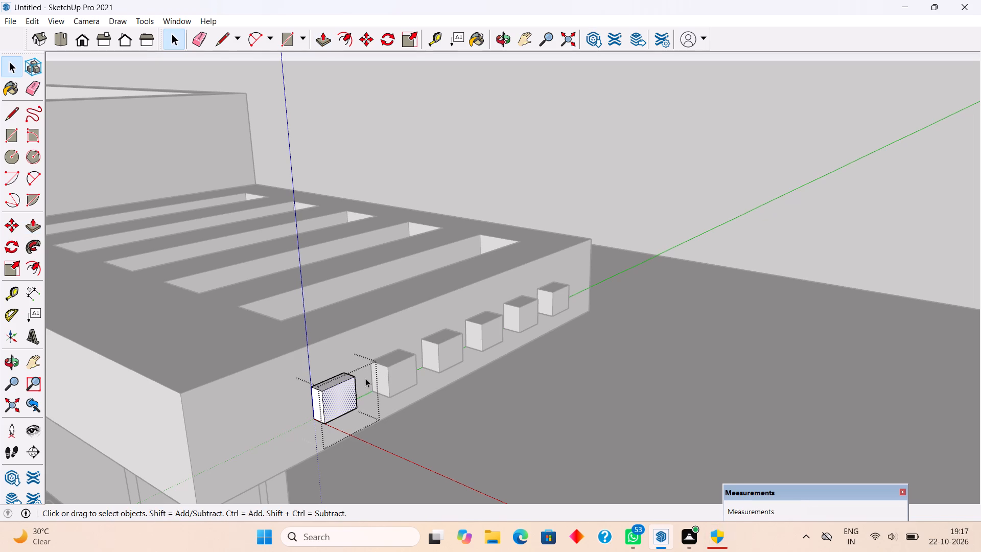
Push in the front faces of the second, third and fourth blocks, each to the depth of its shortened neighbour.
{"action": "triple_click", "coordinate": [395, 370]}
{"action": "key", "text": "p"}
{"action": "left_click", "coordinate": [395, 370]}
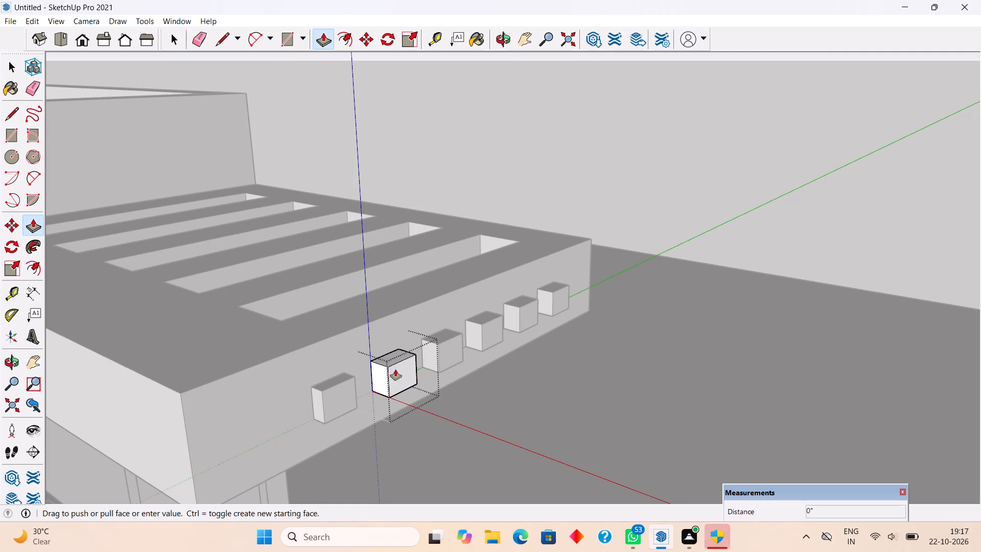
{"action": "left_click", "coordinate": [342, 392]}
{"action": "key", "text": "space"}
{"action": "triple_click", "coordinate": [455, 353]}
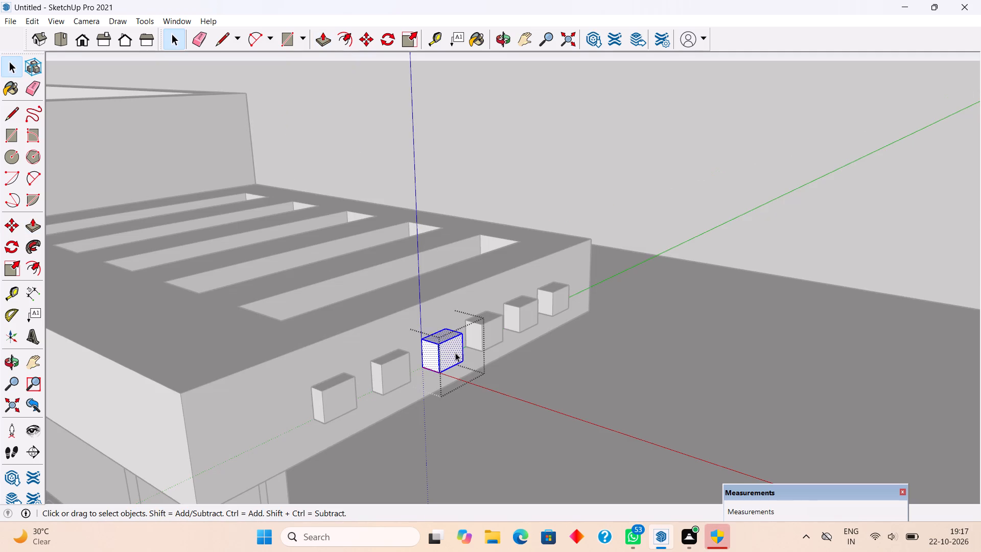
{"action": "key", "text": "p"}
{"action": "left_click", "coordinate": [455, 353]}
{"action": "left_click", "coordinate": [401, 380]}
{"action": "key", "text": "space"}
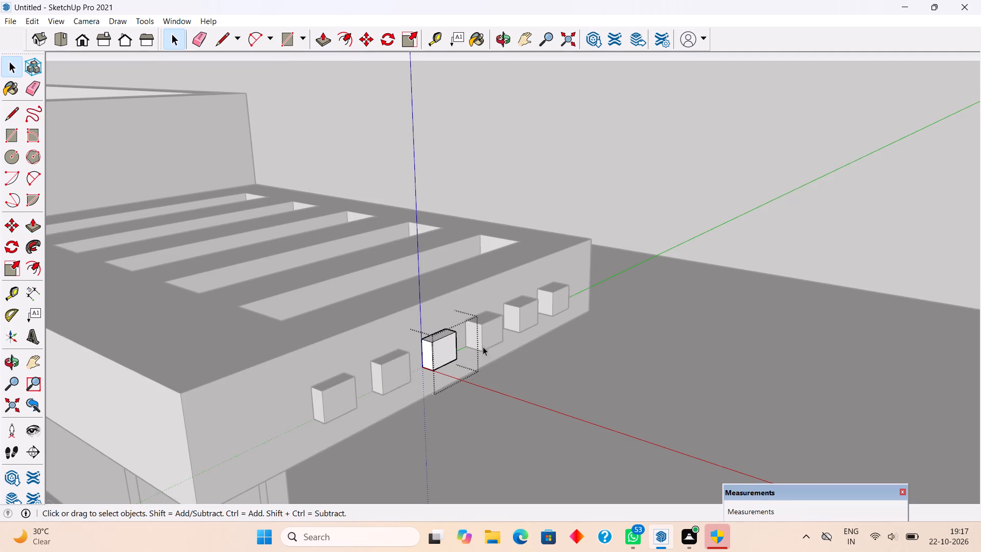
{"action": "triple_click", "coordinate": [501, 330]}
{"action": "key", "text": "p"}
{"action": "left_click", "coordinate": [497, 329]}
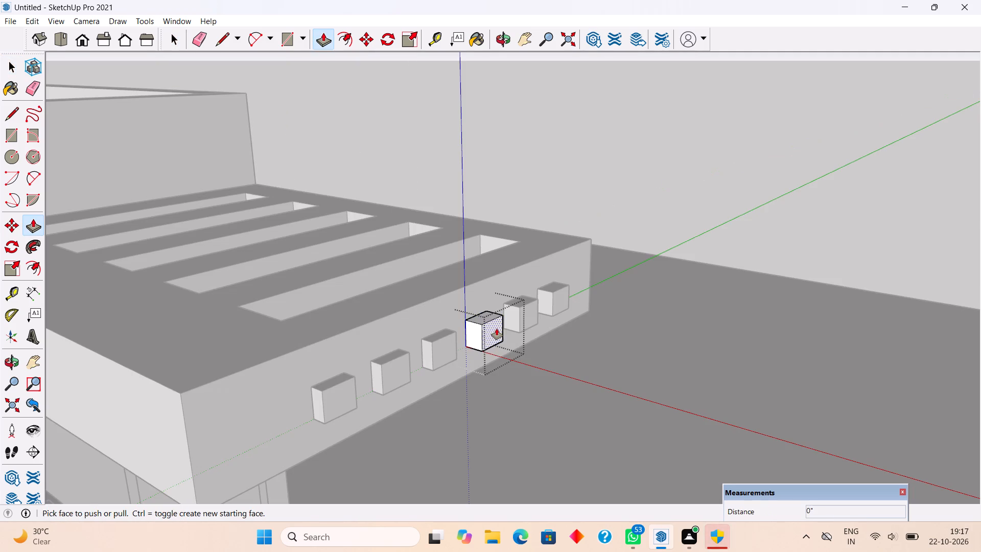
{"action": "left_click", "coordinate": [445, 354]}
{"action": "key", "text": "space"}
Push in the front faces of the last two blocks to match the shortened neighbouring blocks, and leave group editing.
{"action": "triple_click", "coordinate": [524, 311]}
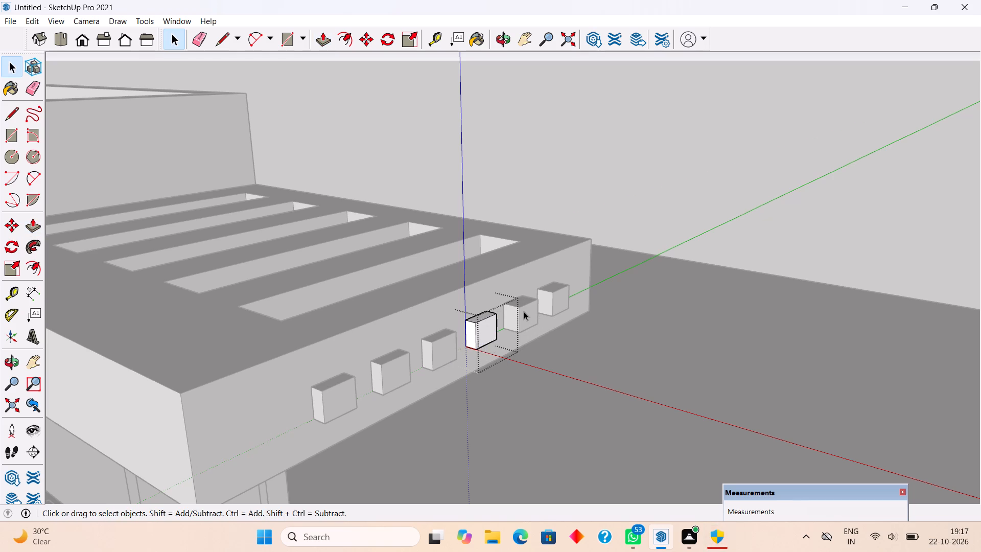
{"action": "key", "text": "p"}
{"action": "left_click", "coordinate": [524, 311]}
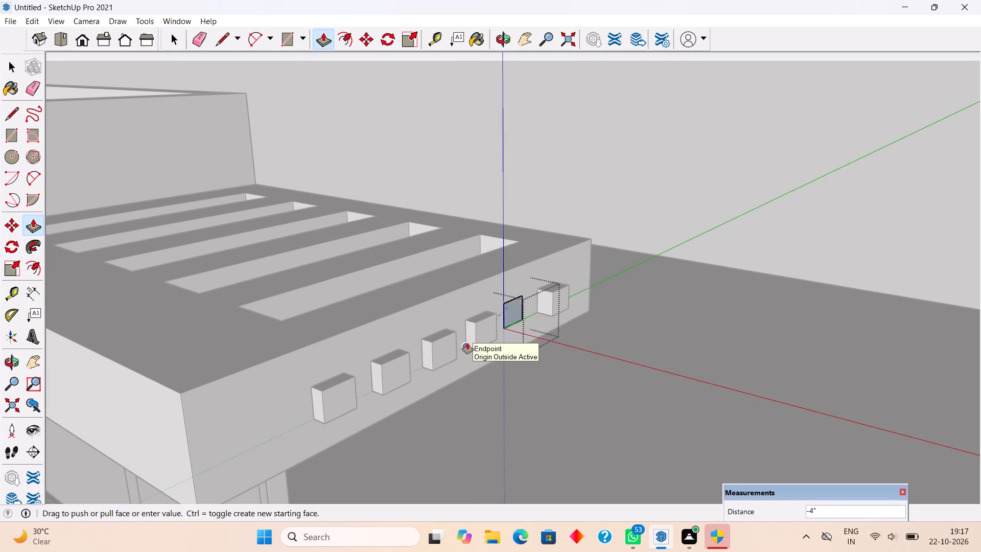
{"action": "left_click", "coordinate": [478, 332]}
{"action": "key", "text": "space"}
{"action": "triple_click", "coordinate": [556, 304]}
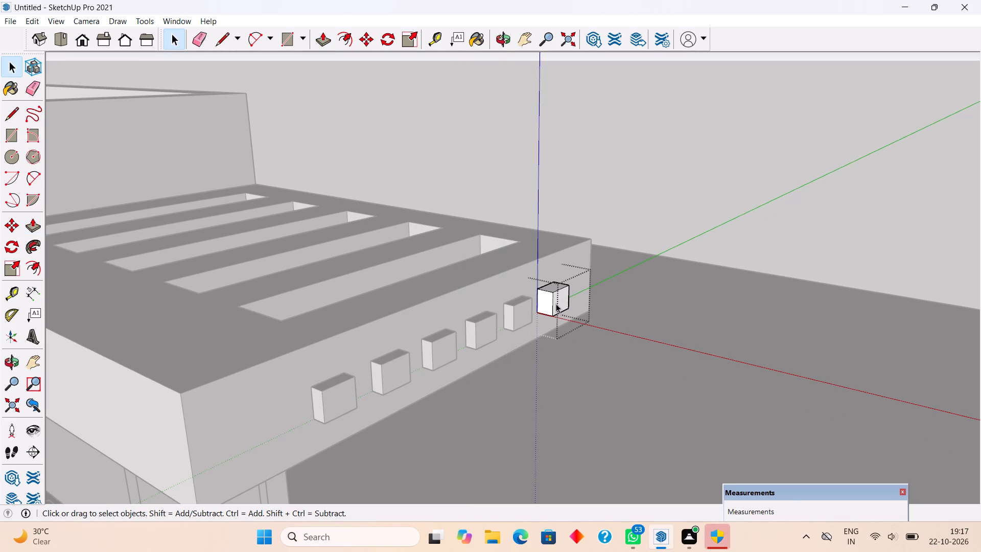
{"action": "key", "text": "p"}
{"action": "left_click", "coordinate": [556, 302]}
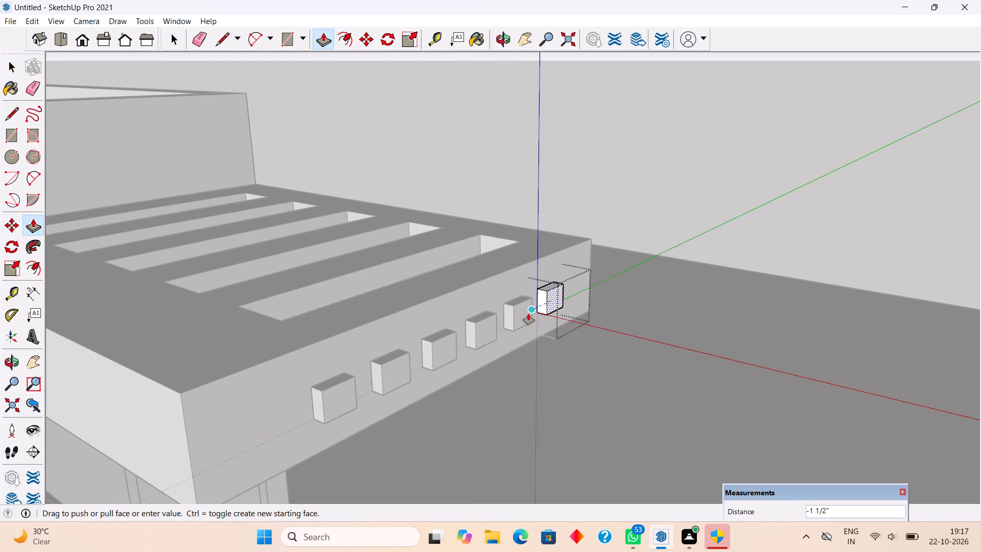
{"action": "left_click", "coordinate": [528, 314]}
{"action": "key", "text": "space"}
{"action": "left_click", "coordinate": [585, 211]}
Examine the overhanging slab with its shortened blocks against the whole front of the house.
{"action": "scroll", "coordinate": [567, 274], "scroll_direction": "down", "scroll_amount": 4}
{"action": "scroll", "coordinate": [543, 339], "scroll_direction": "down", "scroll_amount": 4}
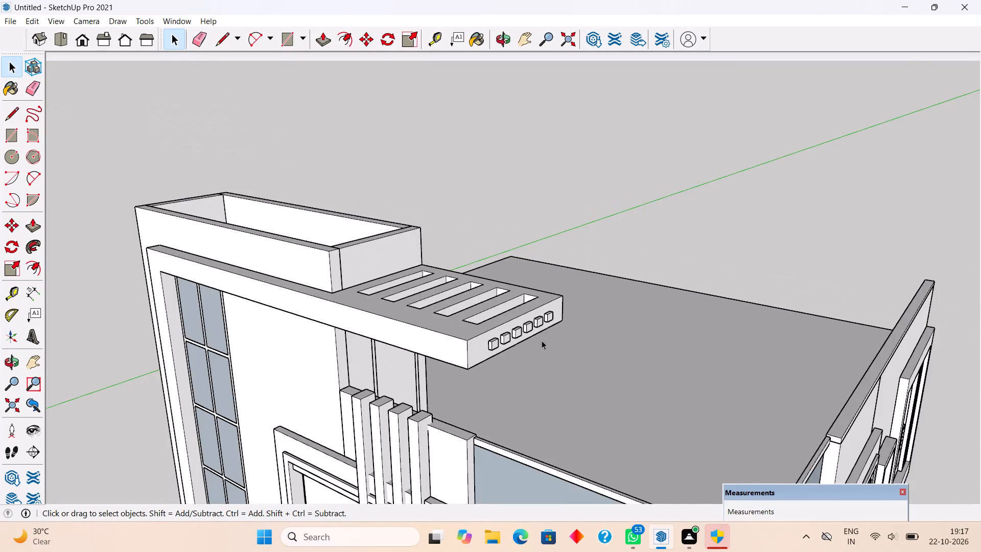
{"action": "scroll", "coordinate": [542, 340], "scroll_direction": "down", "scroll_amount": 3}
{"action": "scroll", "coordinate": [542, 340], "scroll_direction": "up", "scroll_amount": 1}
{"action": "scroll", "coordinate": [542, 340], "scroll_direction": "down", "scroll_amount": 1}
{"action": "middle_click_drag", "start_coordinate": [505, 360], "coordinate": [558, 217]}
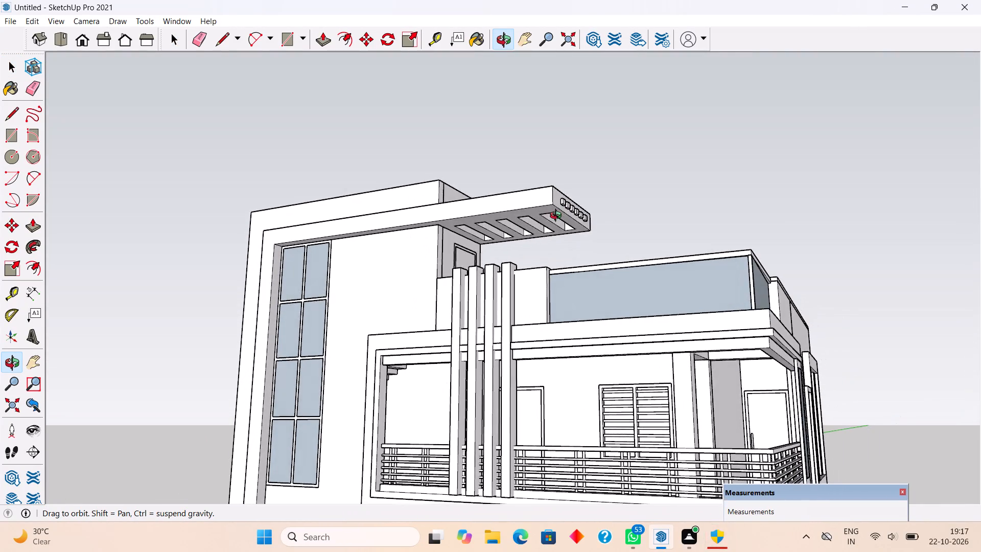
{"action": "middle_click_drag", "start_coordinate": [558, 217], "coordinate": [542, 218]}
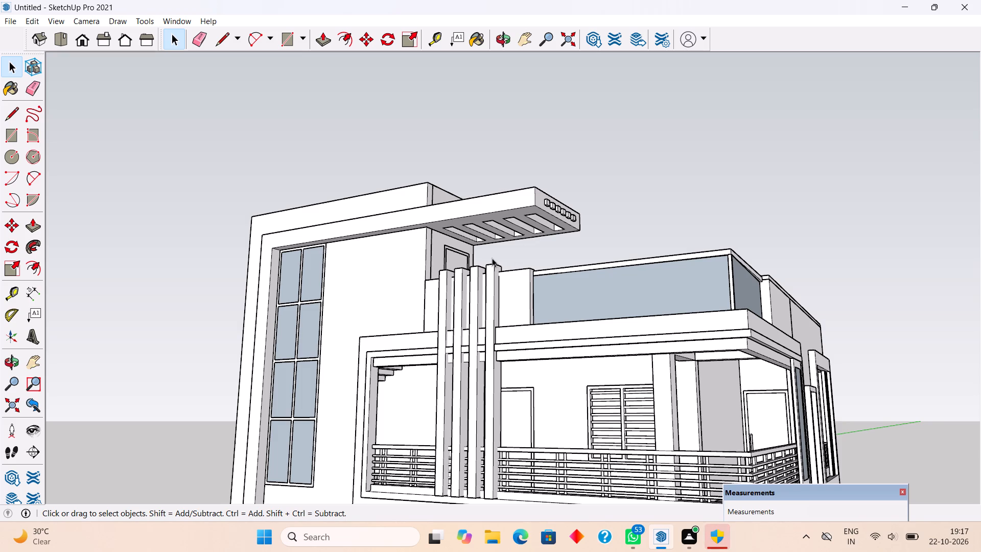
Draw the missing edge across the end fin's outer side where it meets the parapet wall's top.
{"action": "scroll", "coordinate": [492, 258], "scroll_direction": "up", "scroll_amount": 8}
{"action": "middle_click_drag", "start_coordinate": [499, 298], "coordinate": [487, 429]}
{"action": "scroll", "coordinate": [496, 383], "scroll_direction": "up", "scroll_amount": 2}
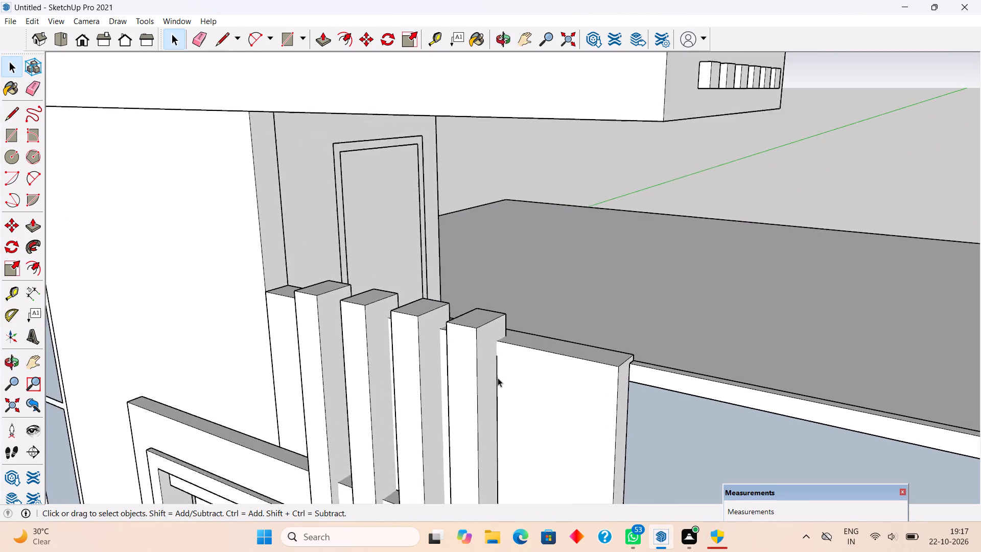
{"action": "scroll", "coordinate": [498, 378], "scroll_direction": "up", "scroll_amount": 2}
{"action": "scroll", "coordinate": [513, 327], "scroll_direction": "up", "scroll_amount": 1}
{"action": "key", "text": "l"}
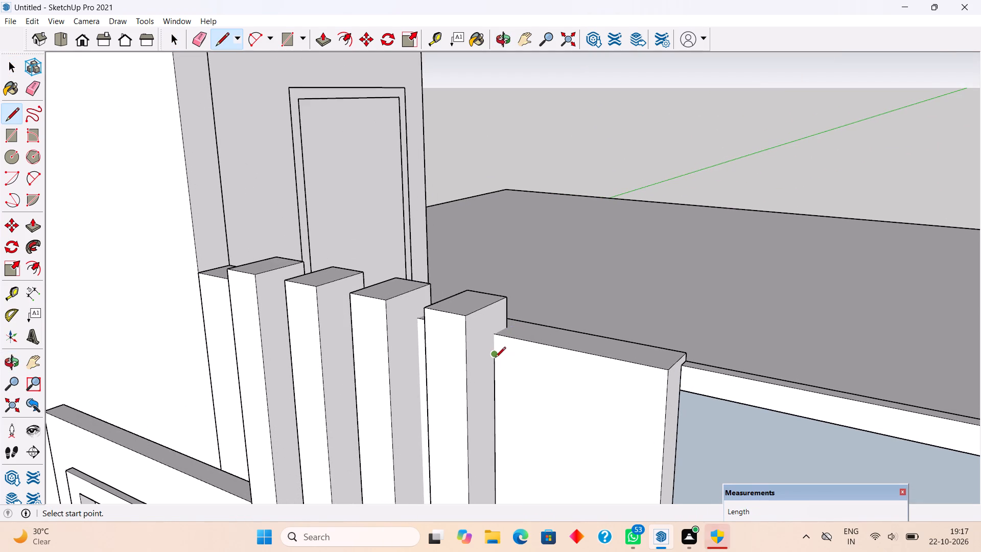
{"action": "left_click", "coordinate": [495, 358]}
{"action": "left_click", "coordinate": [489, 334]}
{"action": "left_click", "coordinate": [507, 326]}
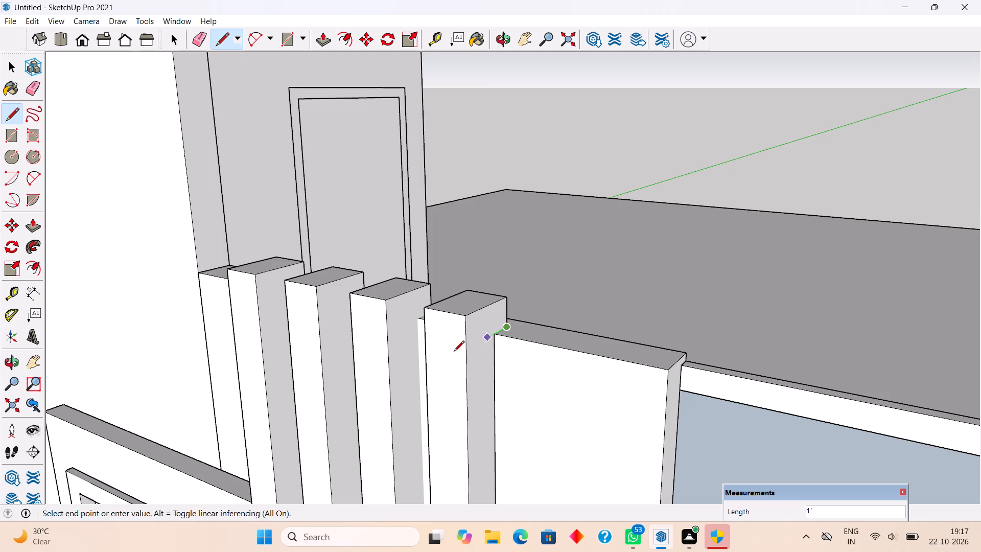
{"action": "middle_click_drag", "start_coordinate": [622, 326], "coordinate": [671, 319]}
{"action": "key", "text": "space"}
On the tall-wall-facing side of the fin nearest the glass railing, draw contact edges across the parapet top, down its face and 6" across the ledge.
{"action": "middle_click_drag", "start_coordinate": [682, 332], "coordinate": [808, 319]}
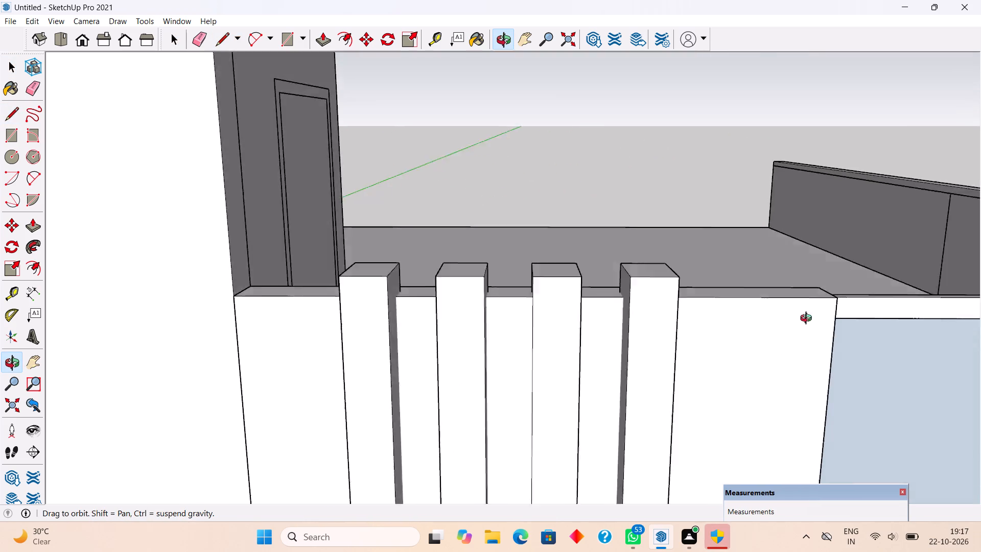
{"action": "middle_click_drag", "start_coordinate": [808, 319], "coordinate": [903, 304]}
{"action": "scroll", "coordinate": [692, 302], "scroll_direction": "up", "scroll_amount": 2}
{"action": "middle_click_drag", "start_coordinate": [616, 296], "coordinate": [616, 401]}
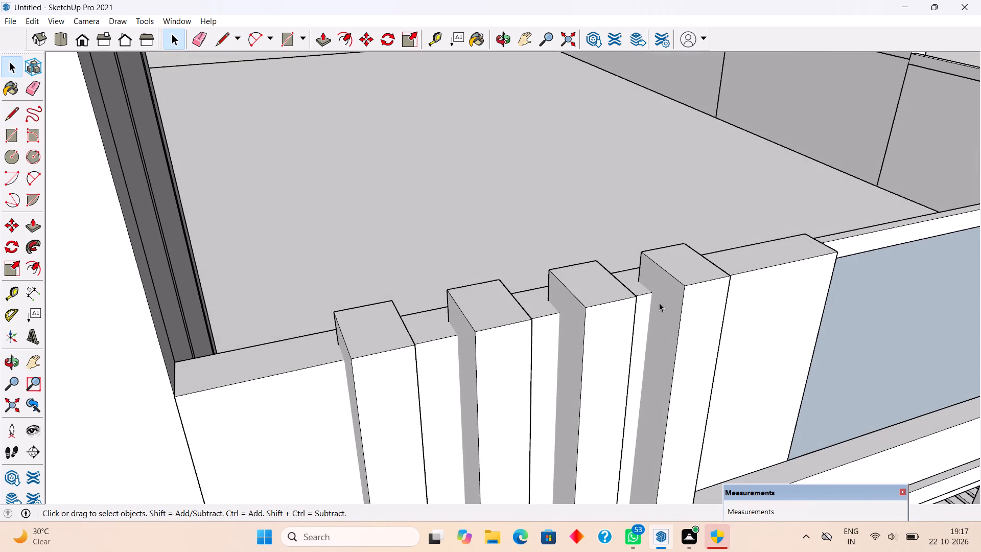
{"action": "scroll", "coordinate": [649, 279], "scroll_direction": "up", "scroll_amount": 5}
{"action": "key", "text": "l"}
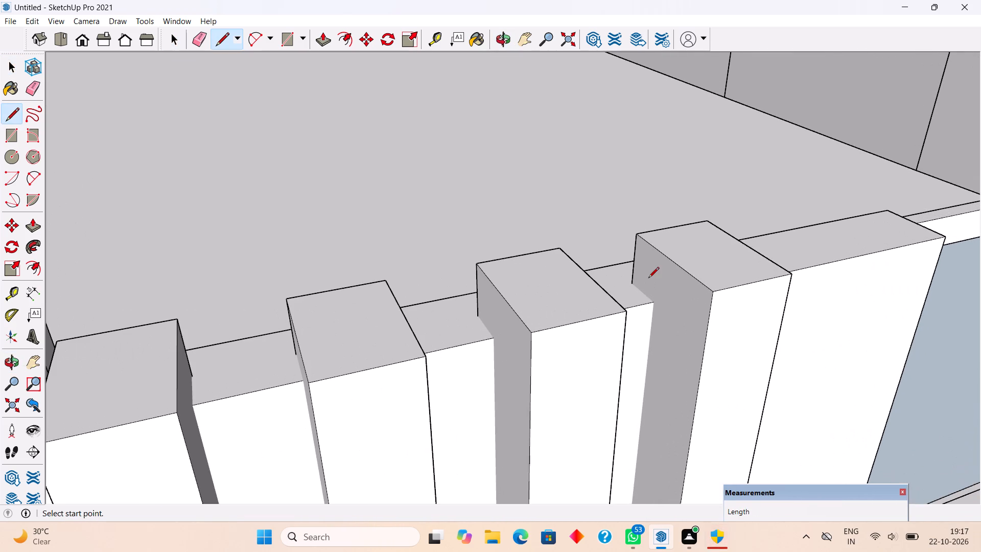
{"action": "left_click", "coordinate": [630, 286]}
{"action": "left_click", "coordinate": [654, 302]}
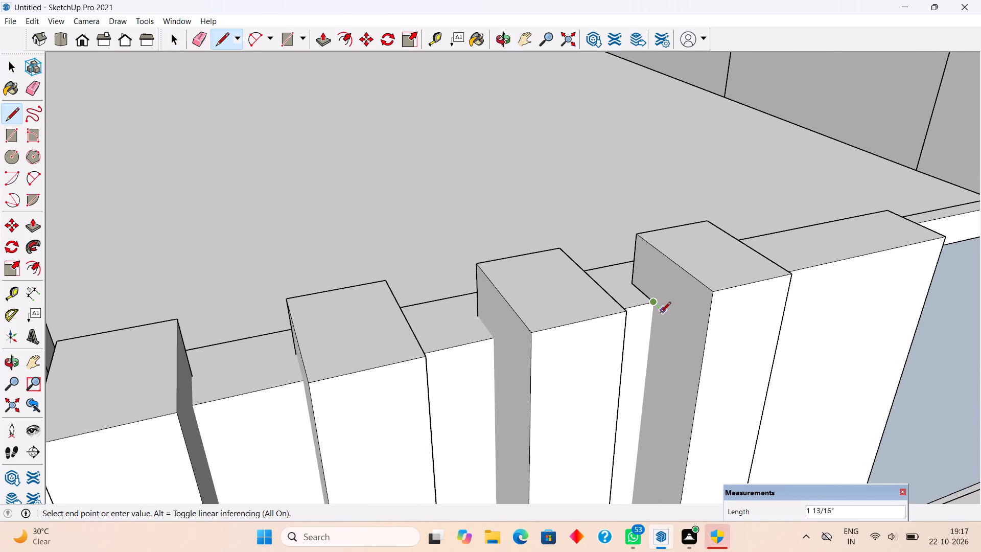
{"action": "scroll", "coordinate": [660, 314], "scroll_direction": "down", "scroll_amount": 12}
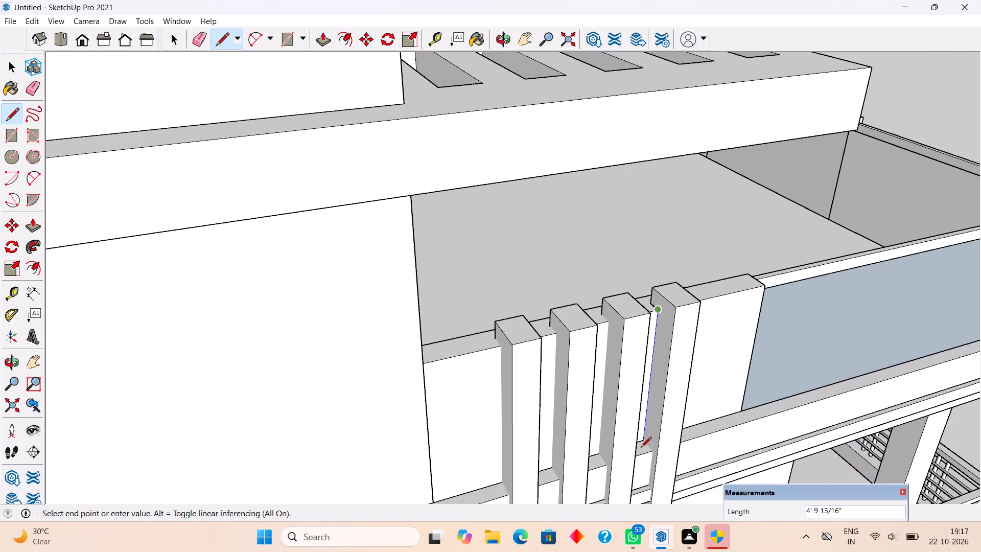
{"action": "scroll", "coordinate": [641, 446], "scroll_direction": "up", "scroll_amount": 5}
{"action": "left_click", "coordinate": [646, 438]}
{"action": "left_click", "coordinate": [664, 457]}
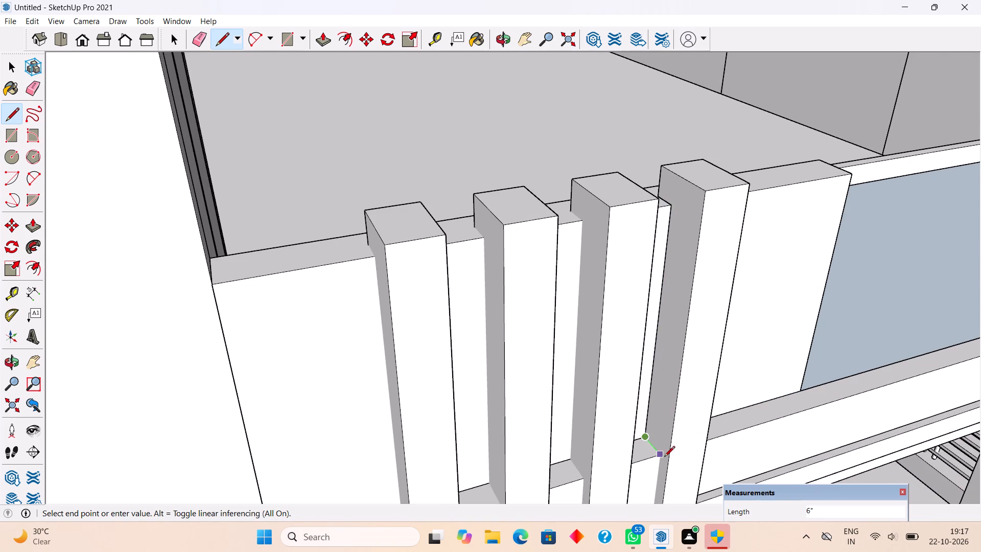
Continue that fin's contact outline 1' 4" down the slab face, 2" across the step and down the lower band.
{"action": "scroll", "coordinate": [665, 457], "scroll_direction": "down", "scroll_amount": 12}
{"action": "scroll", "coordinate": [657, 468], "scroll_direction": "up", "scroll_amount": 3}
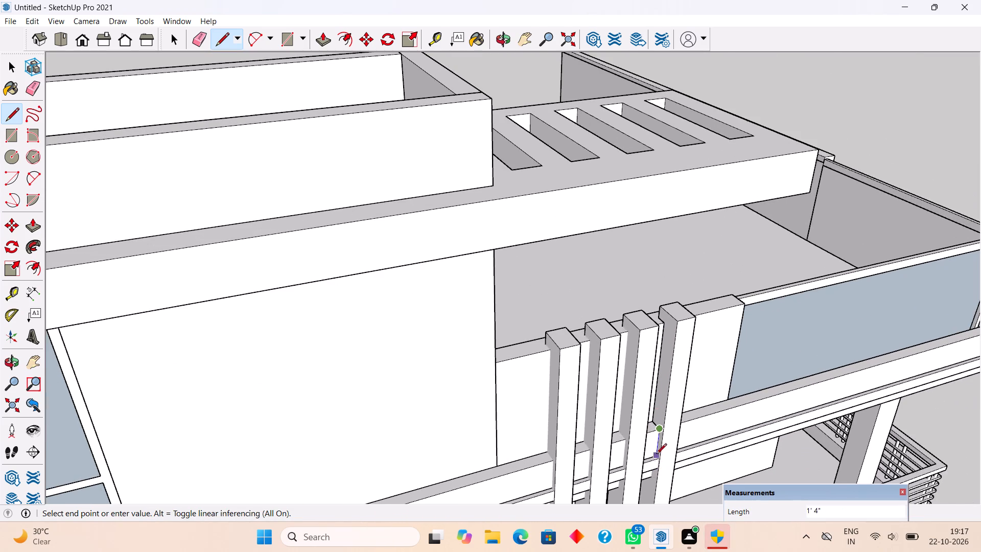
{"action": "scroll", "coordinate": [656, 455], "scroll_direction": "up", "scroll_amount": 14}
{"action": "left_click", "coordinate": [659, 456]}
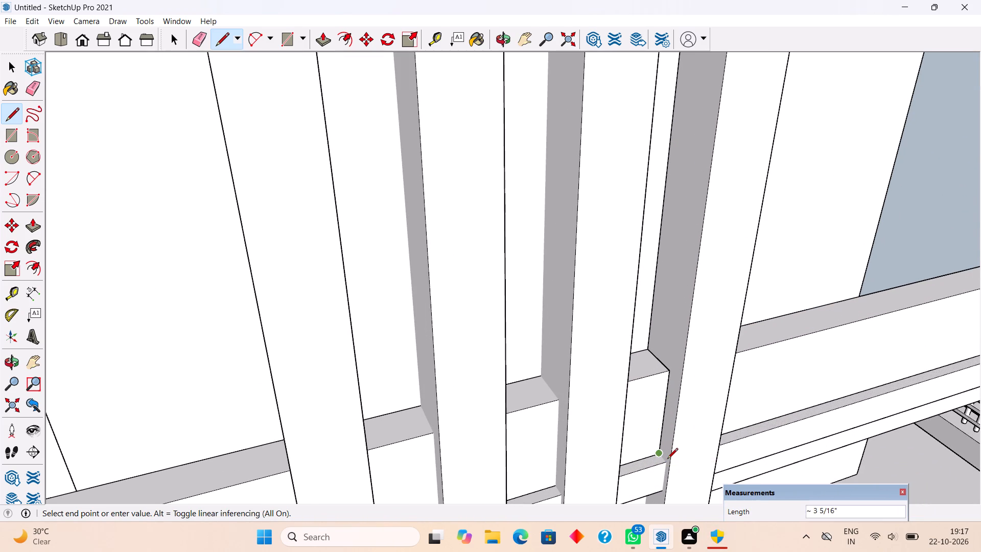
{"action": "scroll", "coordinate": [668, 462], "scroll_direction": "up", "scroll_amount": 10}
{"action": "left_click", "coordinate": [666, 468]}
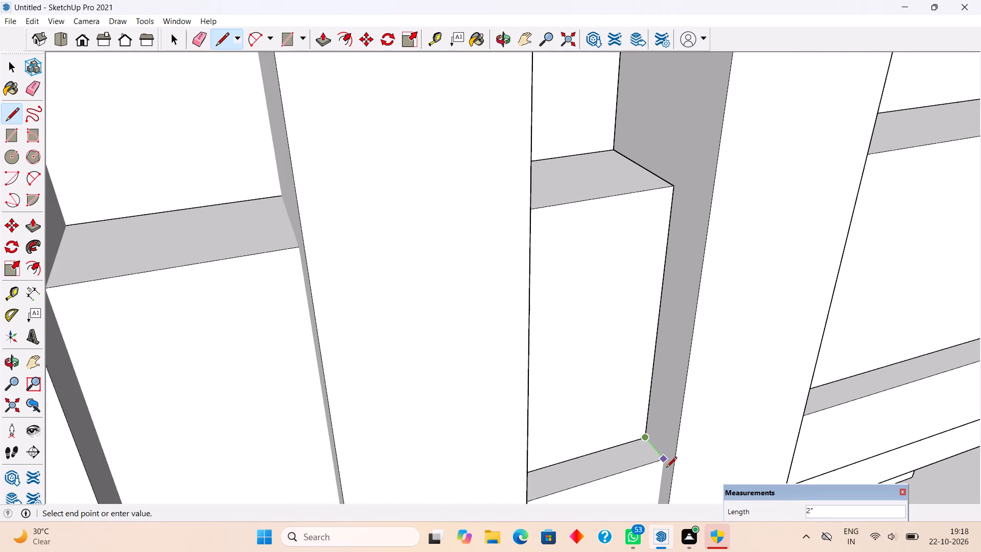
{"action": "scroll", "coordinate": [661, 441], "scroll_direction": "down", "scroll_amount": 6}
{"action": "scroll", "coordinate": [650, 364], "scroll_direction": "down", "scroll_amount": 5}
{"action": "scroll", "coordinate": [662, 456], "scroll_direction": "up", "scroll_amount": 6}
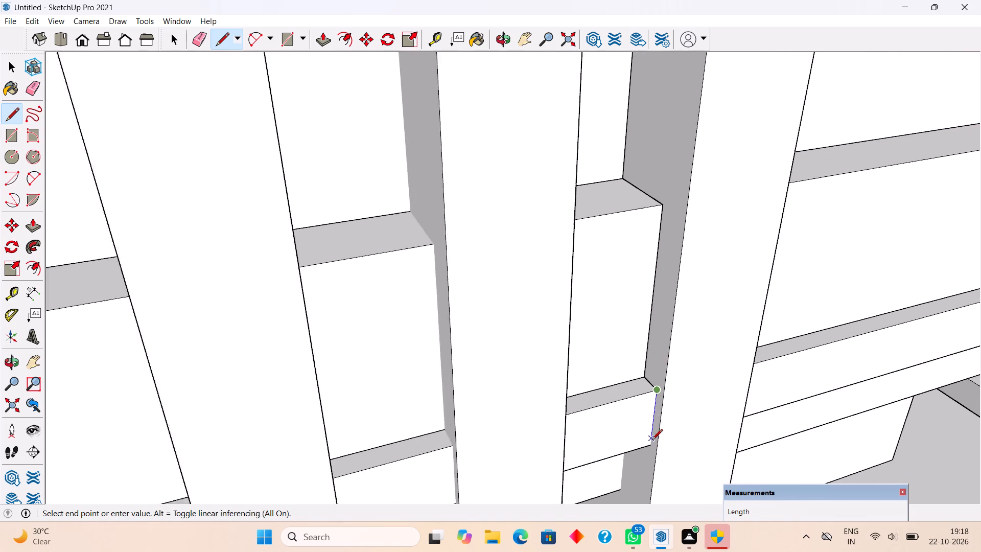
{"action": "scroll", "coordinate": [652, 441], "scroll_direction": "up", "scroll_amount": 2}
{"action": "left_click", "coordinate": [651, 442]}
Finish the same fin's outline 2" under the band, down the recessed face and 8" across its underside.
{"action": "middle_click_drag", "start_coordinate": [654, 446], "coordinate": [627, 170]}
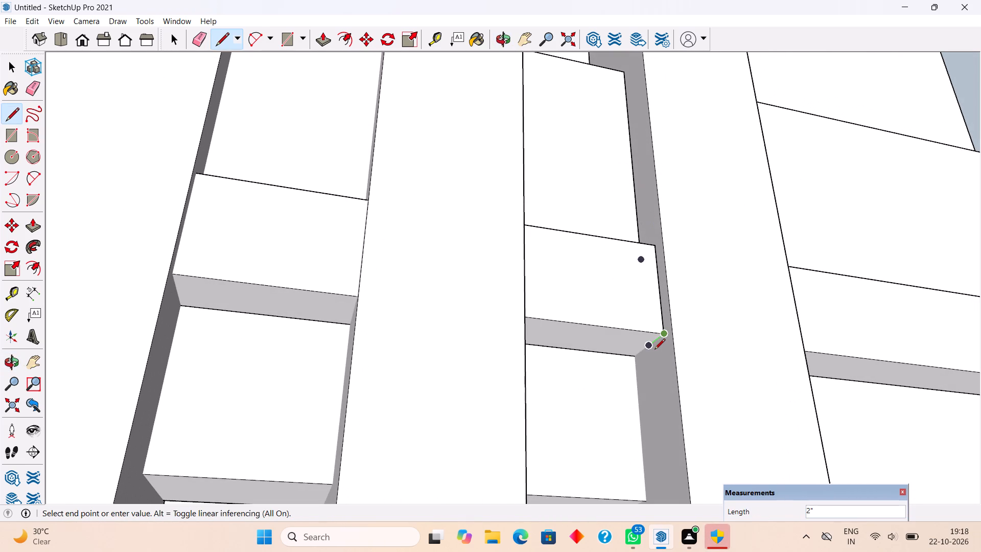
{"action": "left_click", "coordinate": [630, 360]}
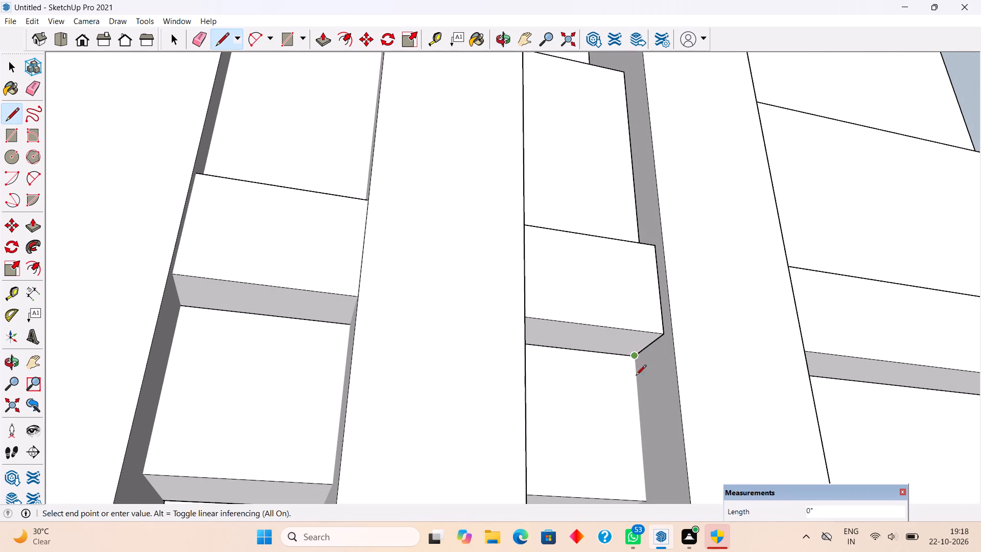
{"action": "scroll", "coordinate": [646, 445], "scroll_direction": "down", "scroll_amount": 9}
{"action": "left_click", "coordinate": [647, 475]}
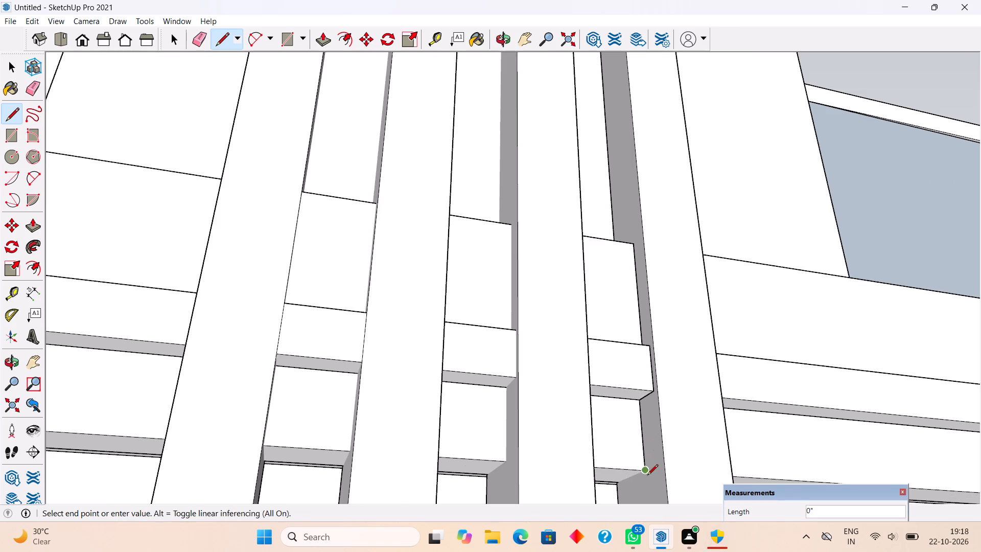
{"action": "scroll", "coordinate": [622, 496], "scroll_direction": "up", "scroll_amount": 5}
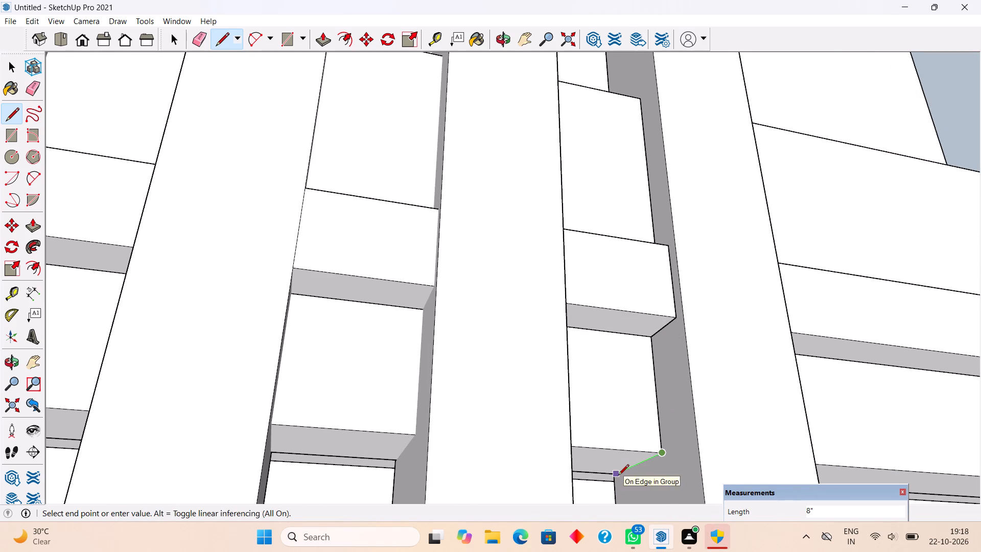
{"action": "left_click", "coordinate": [618, 476]}
{"action": "scroll", "coordinate": [616, 475], "scroll_direction": "down", "scroll_amount": 16}
{"action": "key", "text": "space"}
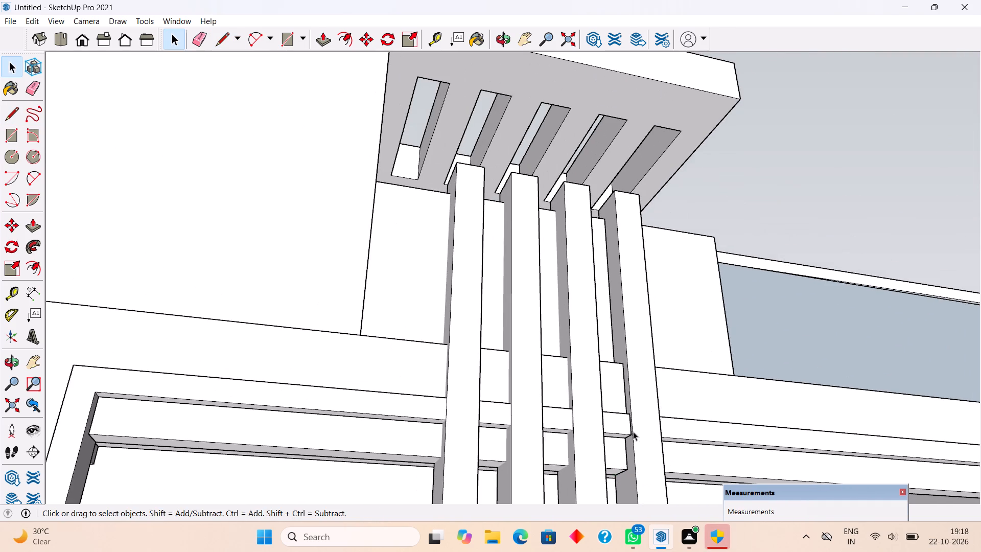
On the next fin toward the tall wall, draw contact edges across the parapet top, down the wall face and 6" across the ledge.
{"action": "scroll", "coordinate": [647, 347], "scroll_direction": "down", "scroll_amount": 10}
{"action": "middle_click_drag", "start_coordinate": [639, 366], "coordinate": [682, 487]}
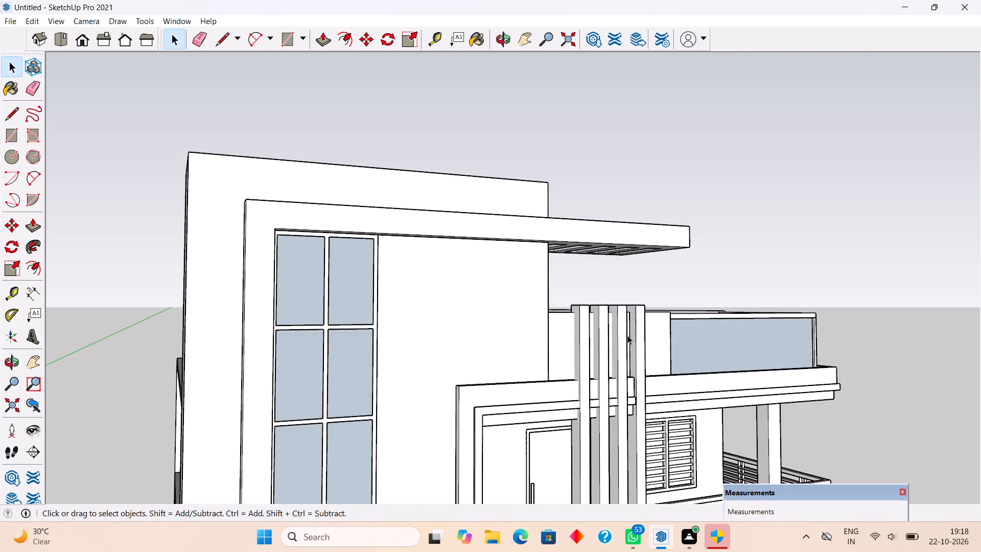
{"action": "scroll", "coordinate": [627, 335], "scroll_direction": "up", "scroll_amount": 13}
{"action": "middle_click_drag", "start_coordinate": [596, 292], "coordinate": [604, 371]}
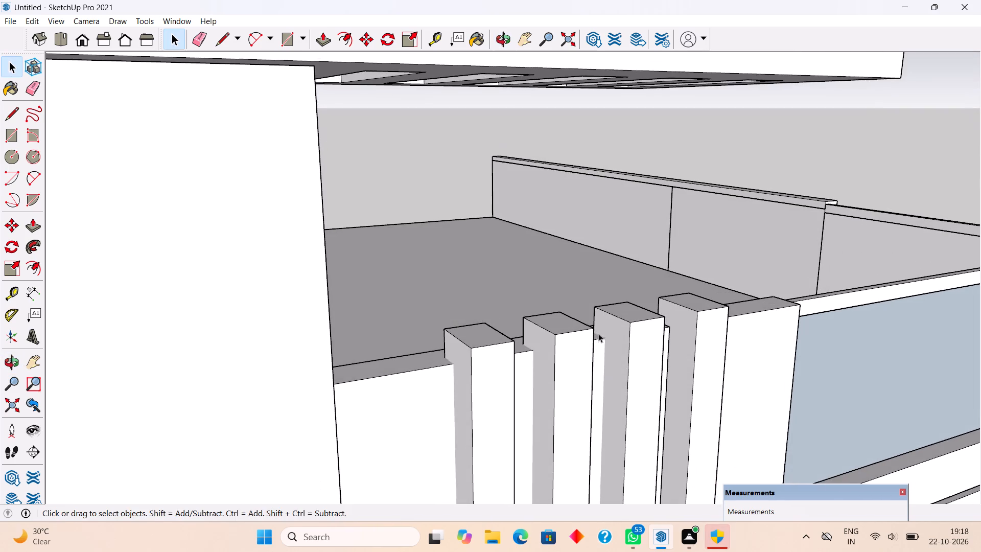
{"action": "middle_click_drag", "start_coordinate": [586, 339], "coordinate": [563, 430]}
{"action": "scroll", "coordinate": [570, 379], "scroll_direction": "up", "scroll_amount": 7}
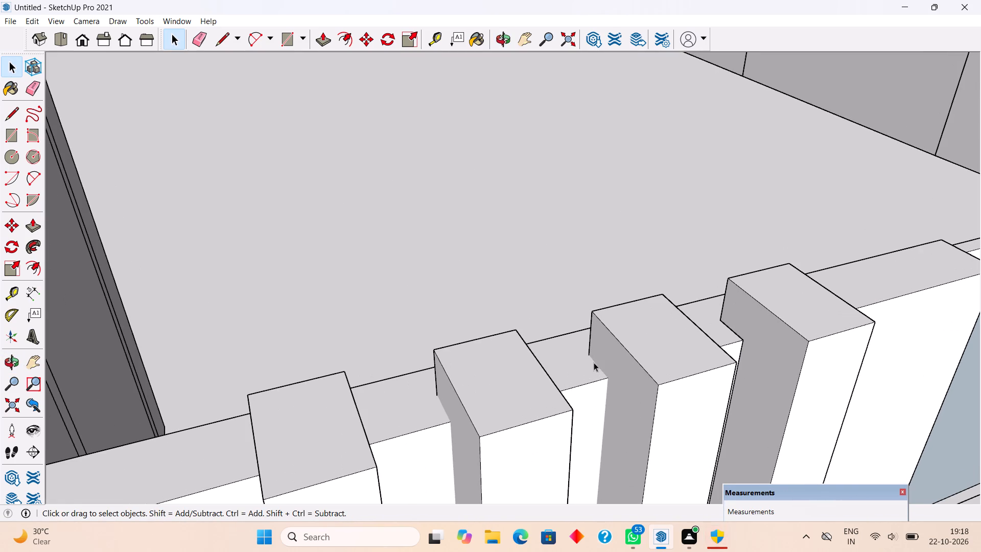
{"action": "key", "text": "l"}
{"action": "left_click", "coordinate": [586, 354]}
{"action": "left_click", "coordinate": [611, 383]}
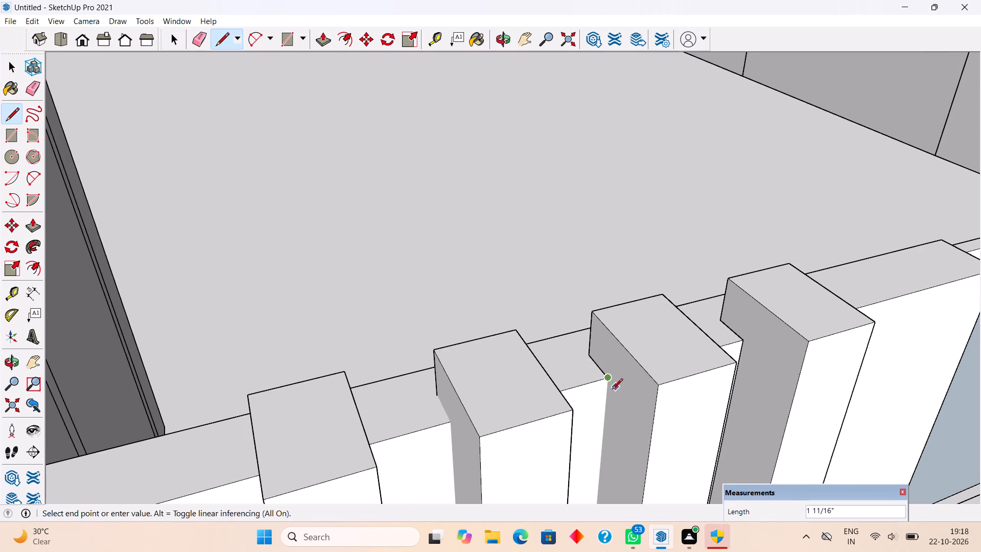
{"action": "scroll", "coordinate": [612, 390], "scroll_direction": "down", "scroll_amount": 20}
{"action": "scroll", "coordinate": [612, 390], "scroll_direction": "down", "scroll_amount": 1}
{"action": "scroll", "coordinate": [615, 438], "scroll_direction": "up", "scroll_amount": 7}
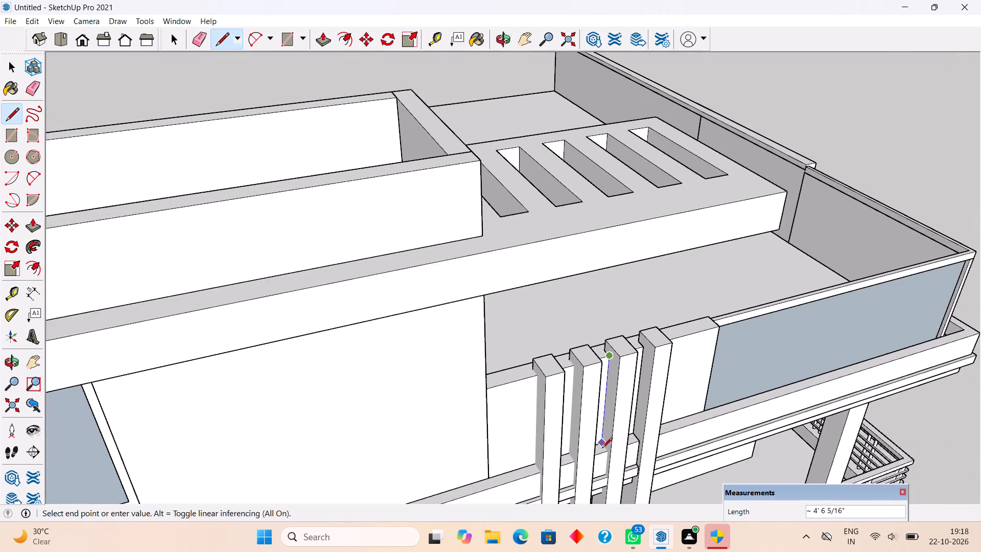
{"action": "scroll", "coordinate": [602, 449], "scroll_direction": "up", "scroll_amount": 8}
{"action": "left_click", "coordinate": [602, 436]}
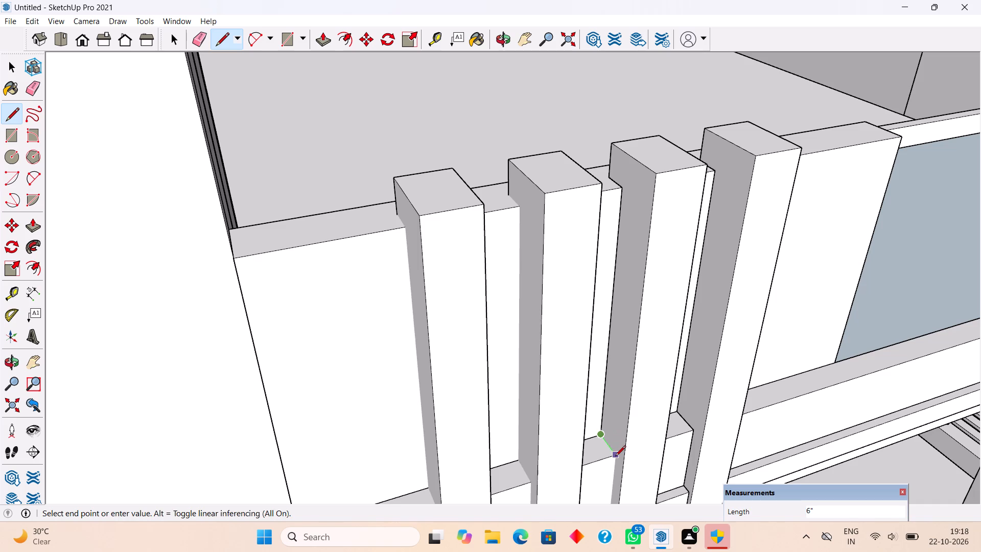
{"action": "left_click", "coordinate": [615, 457]}
Continue this second fin's outline 1' 4" down the slab face, across the narrow step and 6" down the lower band.
{"action": "scroll", "coordinate": [615, 457], "scroll_direction": "down", "scroll_amount": 11}
{"action": "scroll", "coordinate": [612, 486], "scroll_direction": "up", "scroll_amount": 15}
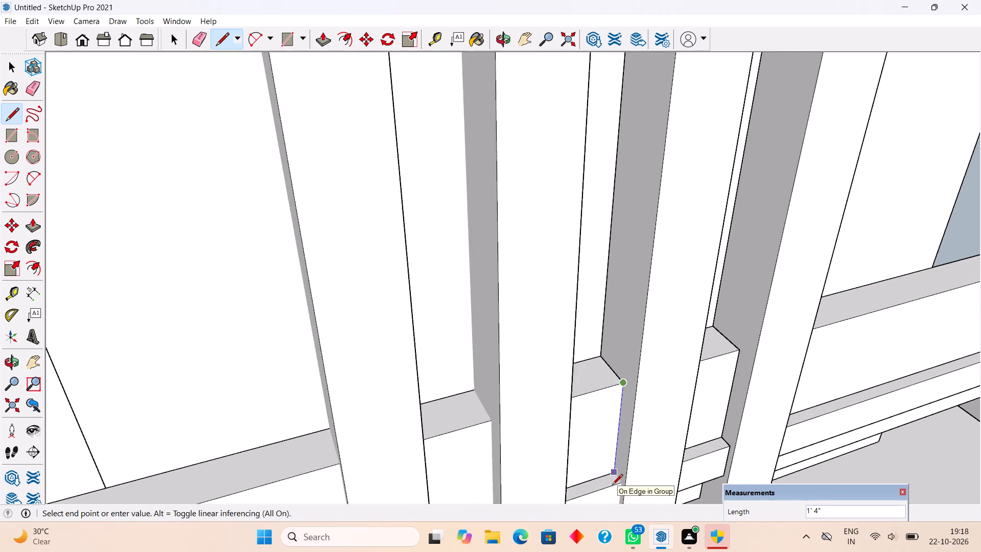
{"action": "scroll", "coordinate": [612, 486], "scroll_direction": "up", "scroll_amount": 2}
{"action": "left_click", "coordinate": [614, 468]}
{"action": "left_click", "coordinate": [626, 481]}
{"action": "scroll", "coordinate": [626, 481], "scroll_direction": "down", "scroll_amount": 6}
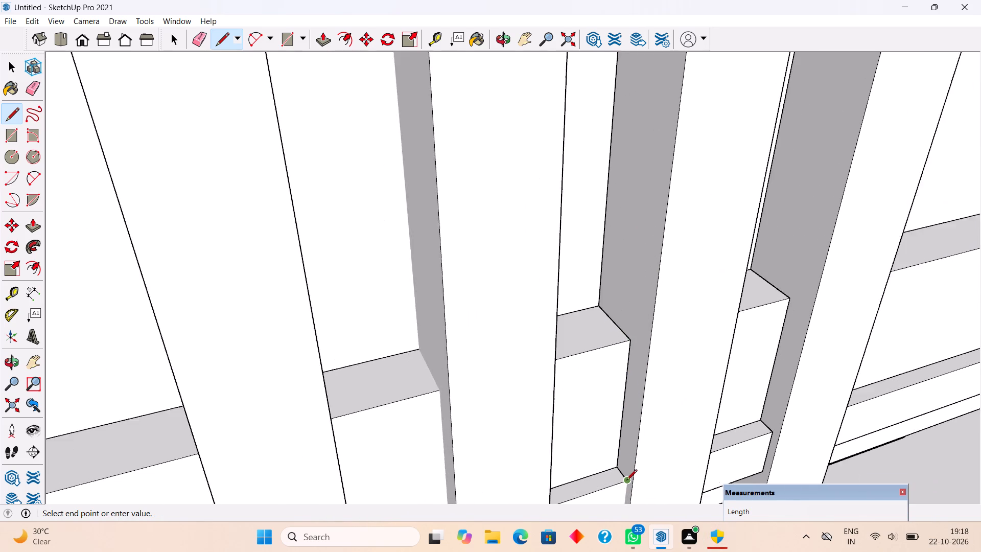
{"action": "scroll", "coordinate": [630, 434], "scroll_direction": "down", "scroll_amount": 10}
{"action": "scroll", "coordinate": [626, 480], "scroll_direction": "up", "scroll_amount": 10}
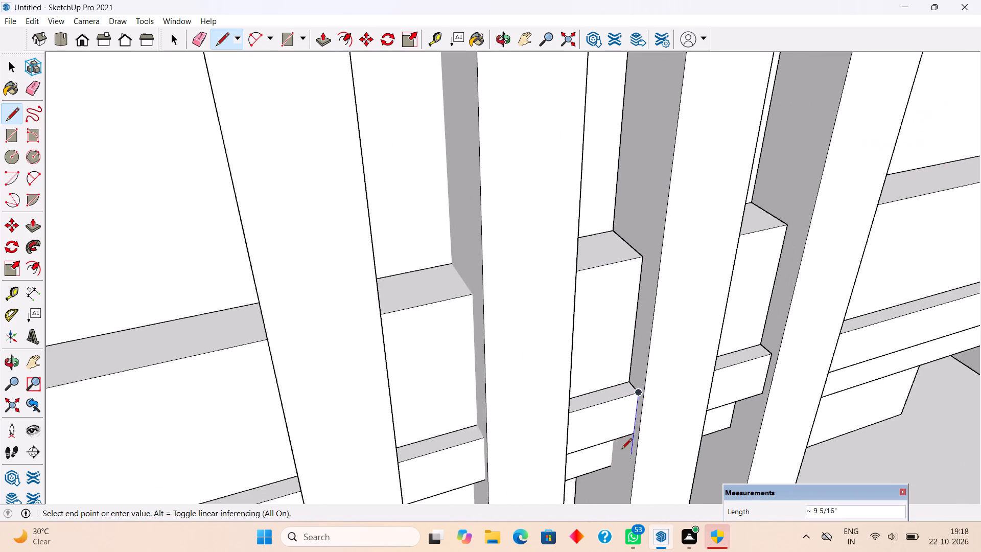
{"action": "scroll", "coordinate": [621, 450], "scroll_direction": "up", "scroll_amount": 6}
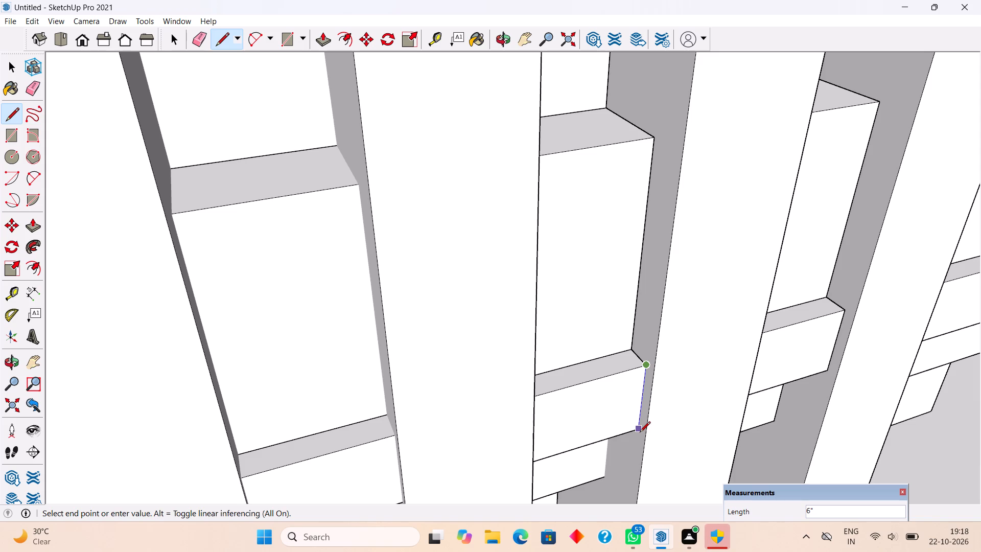
{"action": "left_click", "coordinate": [640, 433]}
Finish the second fin's outline under the band, down the recessed face and 8" across its underside.
{"action": "middle_click_drag", "start_coordinate": [639, 438], "coordinate": [622, 206]}
{"action": "scroll", "coordinate": [647, 348], "scroll_direction": "up", "scroll_amount": 4}
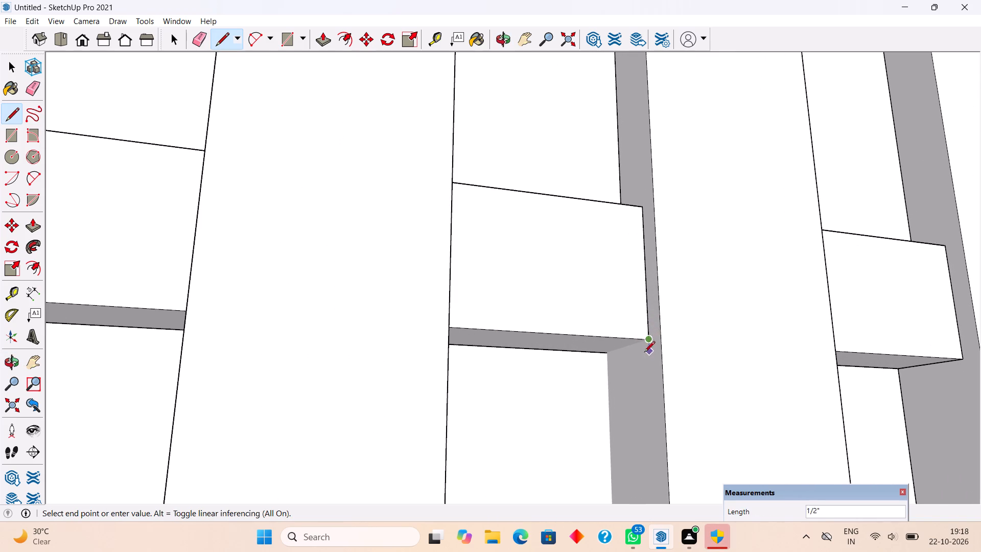
{"action": "left_click", "coordinate": [602, 356]}
{"action": "scroll", "coordinate": [608, 362], "scroll_direction": "down", "scroll_amount": 9}
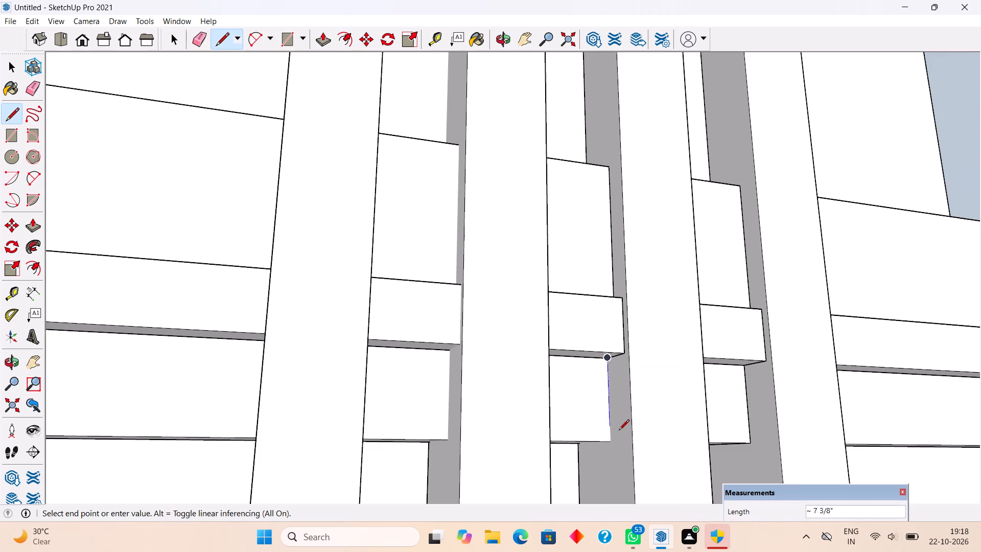
{"action": "left_click", "coordinate": [610, 442]}
{"action": "middle_click_drag", "start_coordinate": [604, 452], "coordinate": [599, 336]}
{"action": "left_click", "coordinate": [588, 402]}
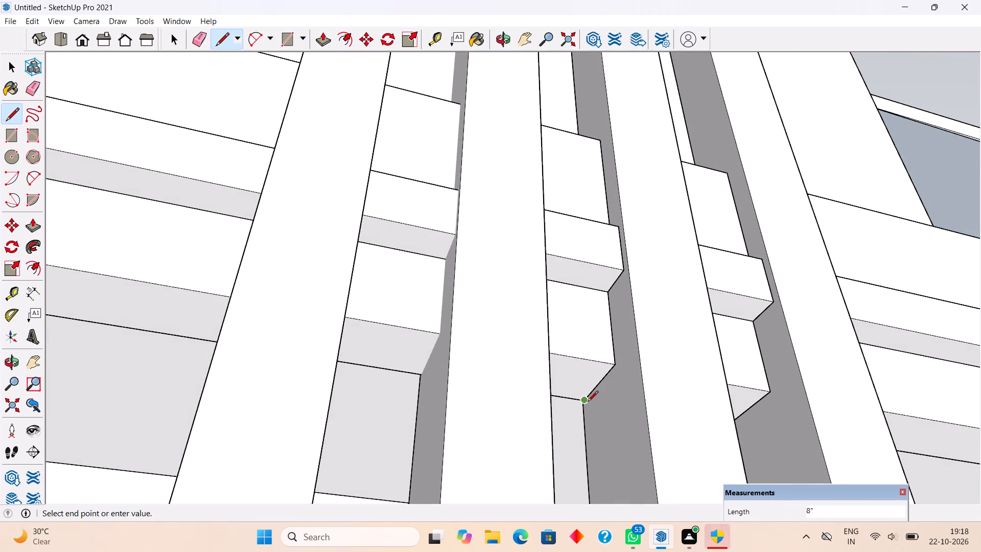
{"action": "key", "text": "space"}
On the third fin, second from the tall wall, draw contact edges 4 3/8" across the parapet top, 4' 6" down the wall face and 6" across the ledge.
{"action": "scroll", "coordinate": [588, 402], "scroll_direction": "down", "scroll_amount": 15}
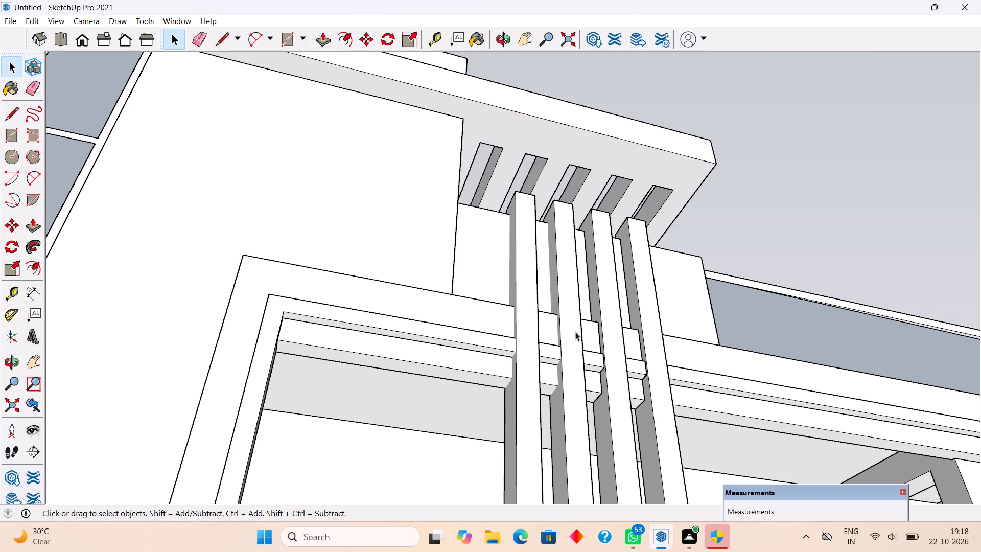
{"action": "middle_click_drag", "start_coordinate": [576, 348], "coordinate": [592, 541]}
{"action": "scroll", "coordinate": [569, 272], "scroll_direction": "down", "scroll_amount": 6}
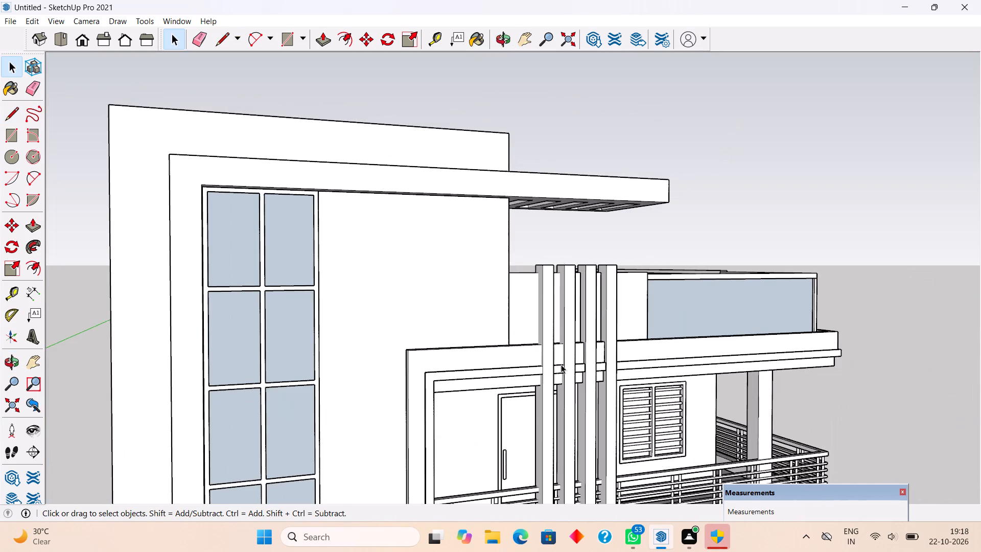
{"action": "middle_click_drag", "start_coordinate": [557, 400], "coordinate": [556, 451]}
{"action": "scroll", "coordinate": [539, 378], "scroll_direction": "up", "scroll_amount": 5}
{"action": "scroll", "coordinate": [559, 291], "scroll_direction": "up", "scroll_amount": 4}
{"action": "middle_click_drag", "start_coordinate": [585, 281], "coordinate": [586, 335]}
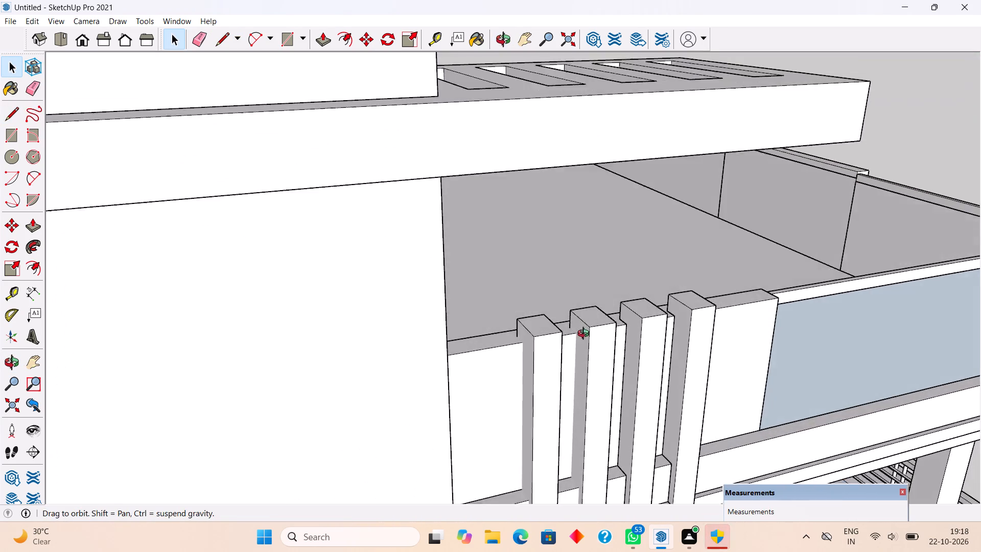
{"action": "middle_click_drag", "start_coordinate": [586, 335], "coordinate": [590, 351]}
{"action": "scroll", "coordinate": [585, 362], "scroll_direction": "up", "scroll_amount": 10}
{"action": "scroll", "coordinate": [568, 322], "scroll_direction": "up", "scroll_amount": 2}
{"action": "key", "text": "l"}
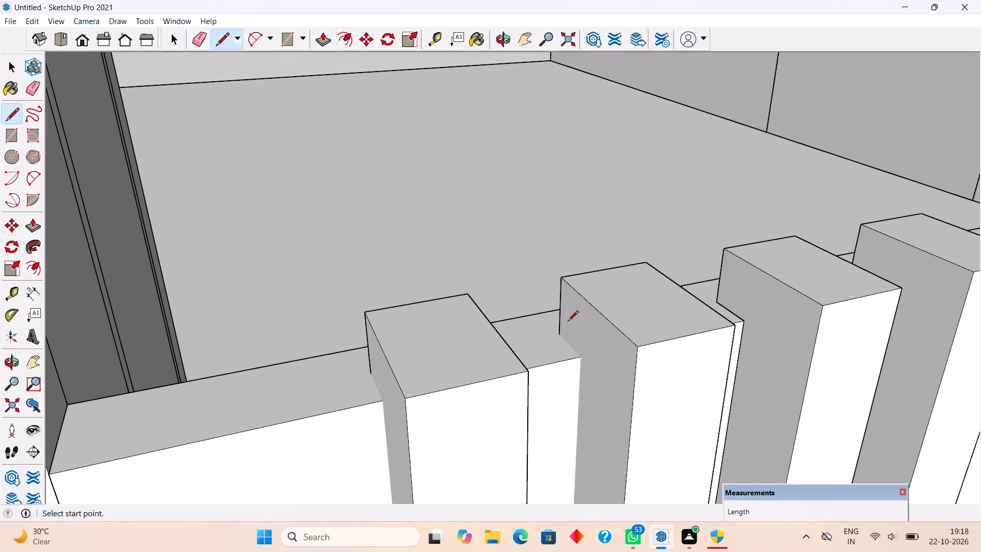
{"action": "left_click", "coordinate": [560, 336]}
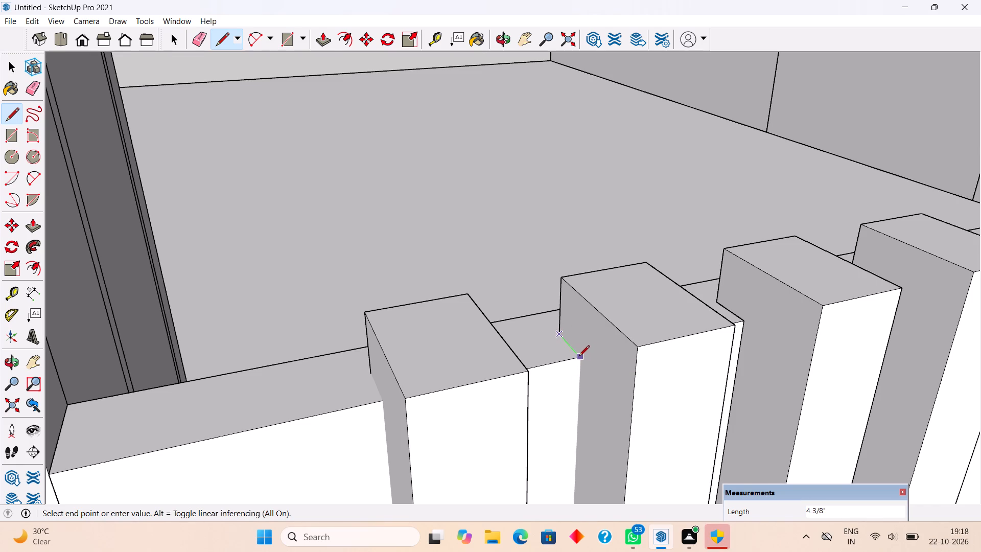
{"action": "left_click", "coordinate": [579, 357]}
{"action": "scroll", "coordinate": [588, 381], "scroll_direction": "down", "scroll_amount": 17}
{"action": "scroll", "coordinate": [582, 473], "scroll_direction": "up", "scroll_amount": 2}
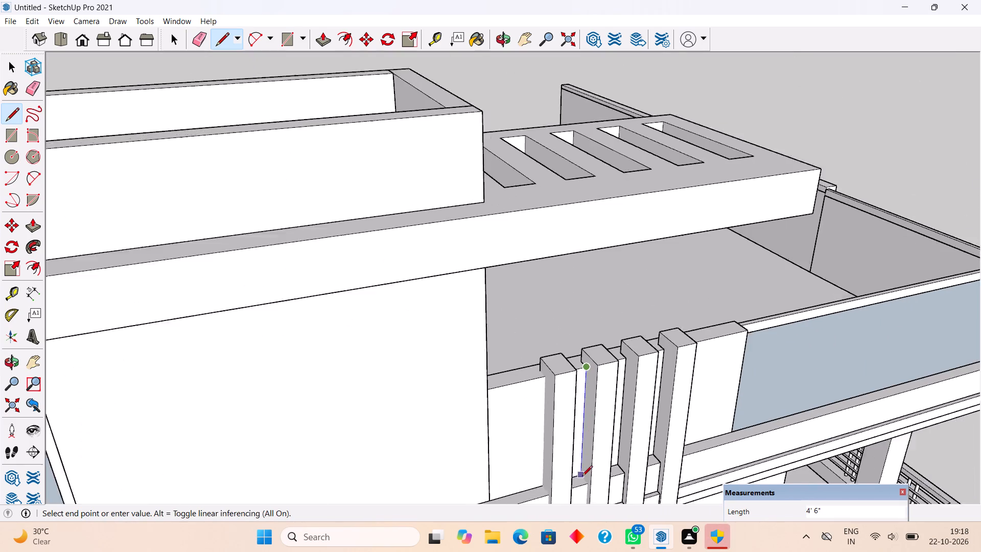
{"action": "scroll", "coordinate": [582, 477], "scroll_direction": "up", "scroll_amount": 4}
{"action": "left_click", "coordinate": [582, 477]}
{"action": "scroll", "coordinate": [582, 477], "scroll_direction": "down", "scroll_amount": 3}
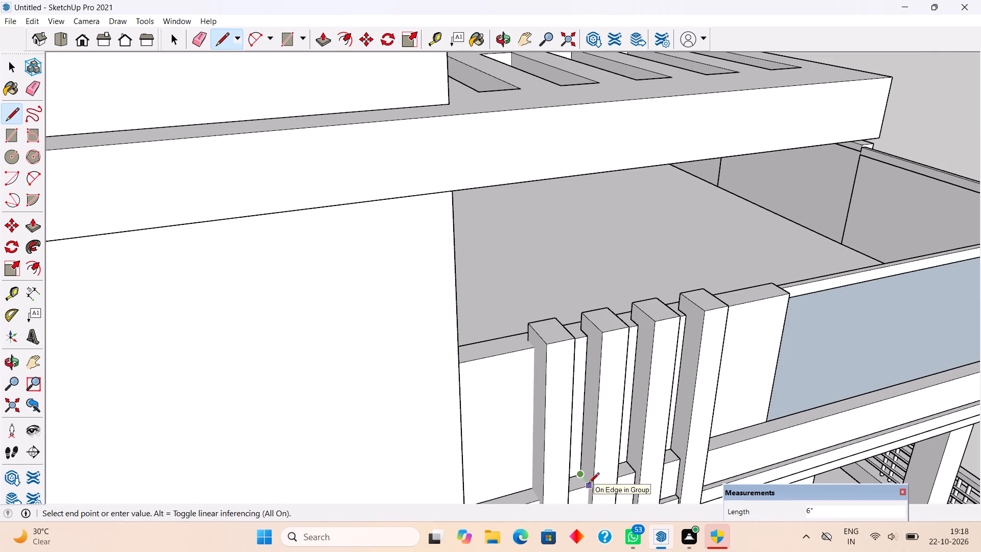
{"action": "left_click", "coordinate": [589, 490]}
Continue this third fin's outline 1' 4" down the slab face, across the narrow step and down the lower band.
{"action": "scroll", "coordinate": [597, 403], "scroll_direction": "down", "scroll_amount": 10}
{"action": "scroll", "coordinate": [597, 470], "scroll_direction": "up", "scroll_amount": 5}
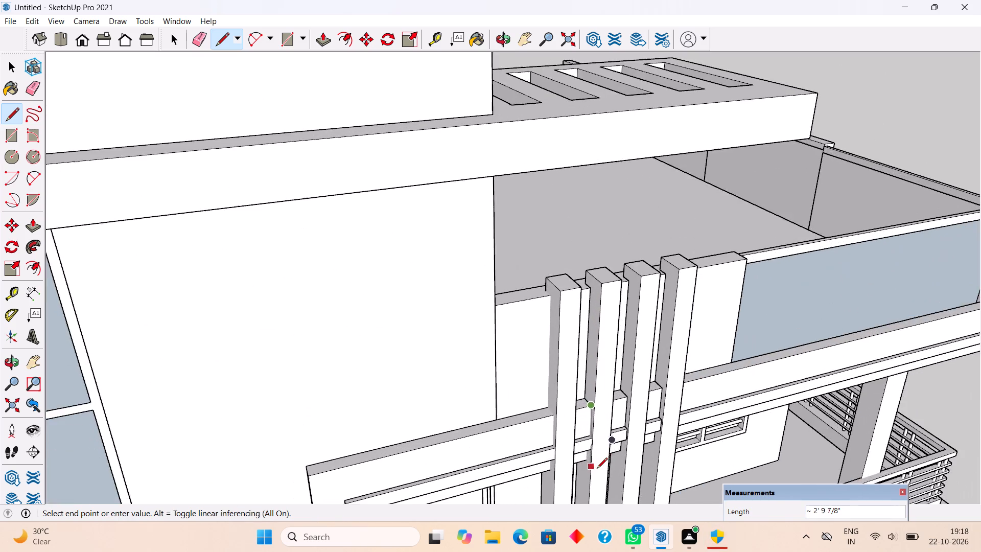
{"action": "scroll", "coordinate": [597, 469], "scroll_direction": "up", "scroll_amount": 12}
{"action": "scroll", "coordinate": [584, 408], "scroll_direction": "up", "scroll_amount": 4}
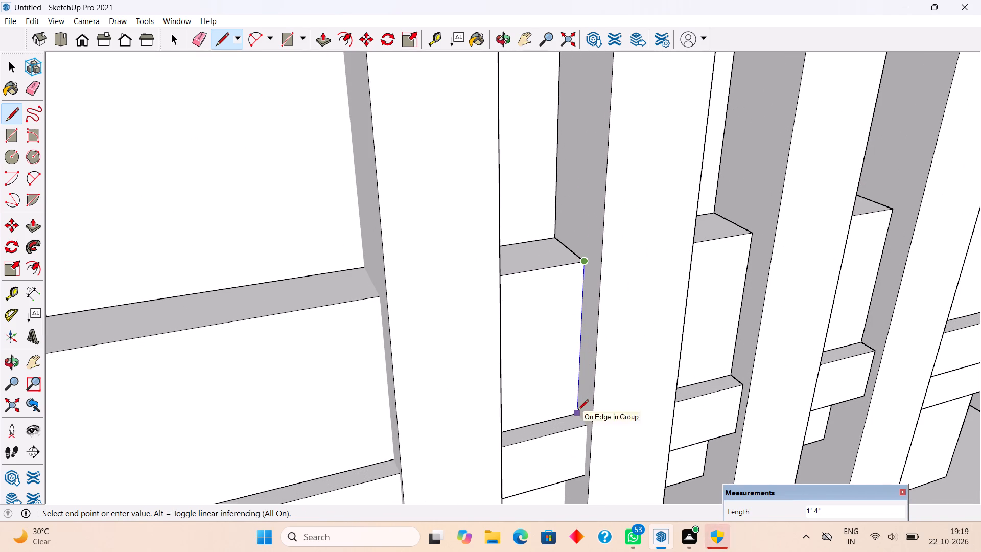
{"action": "left_click", "coordinate": [578, 411]}
{"action": "left_click", "coordinate": [587, 428]}
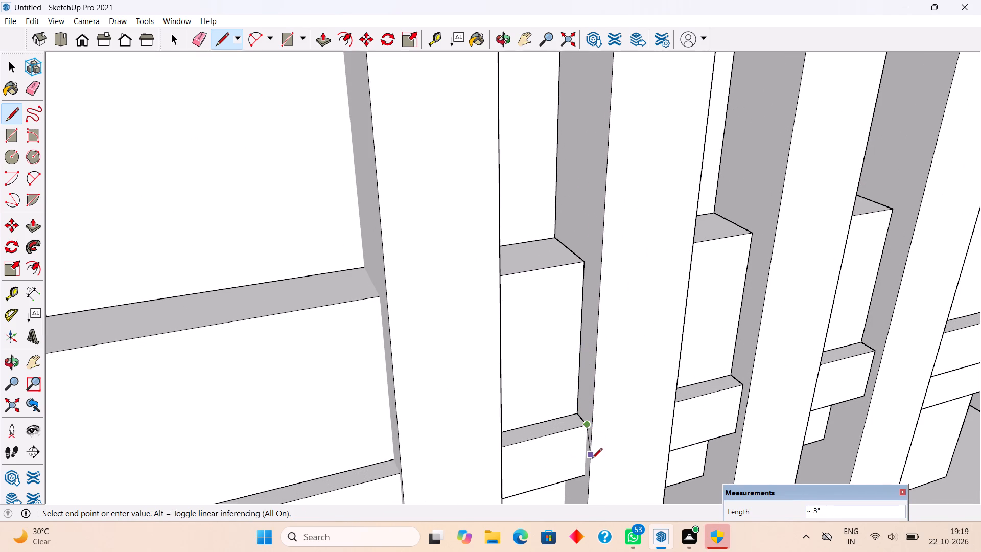
{"action": "left_click", "coordinate": [585, 477]}
Finish the third fin's outline 4" under the band, down the recessed face and 8" across its underside.
{"action": "middle_click_drag", "start_coordinate": [581, 501], "coordinate": [576, 442]}
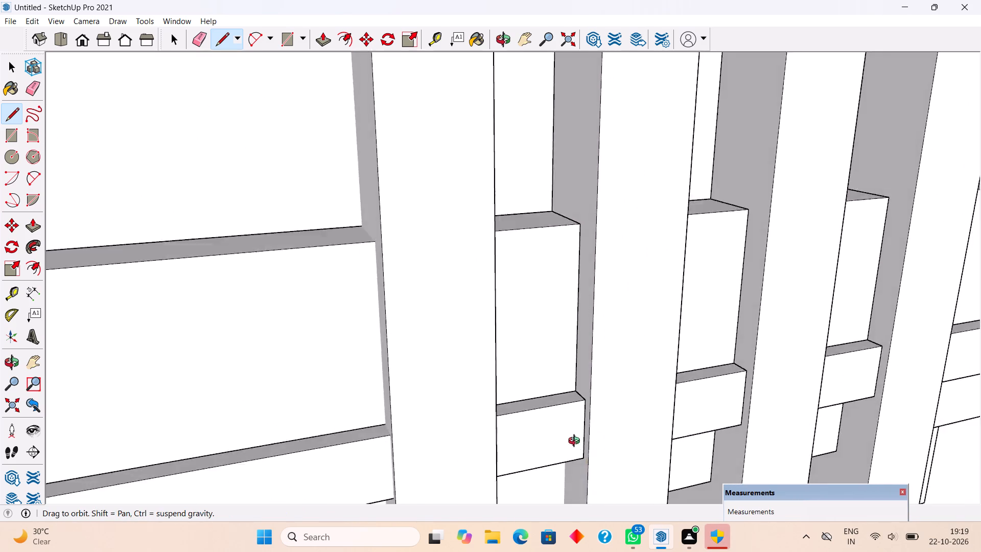
{"action": "middle_click_drag", "start_coordinate": [576, 442], "coordinate": [599, 235]}
{"action": "scroll", "coordinate": [594, 301], "scroll_direction": "up", "scroll_amount": 3}
{"action": "left_click", "coordinate": [583, 301]}
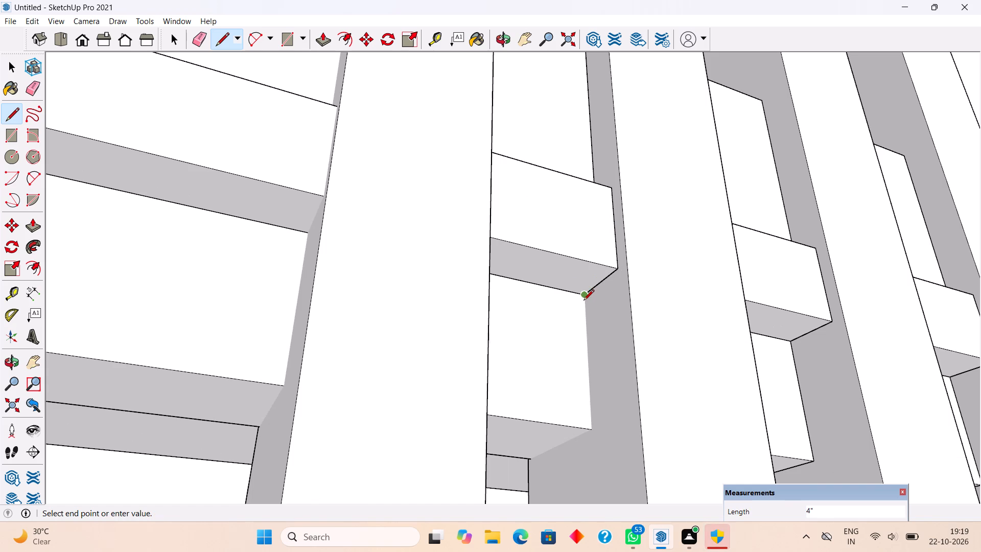
{"action": "left_click", "coordinate": [594, 431]}
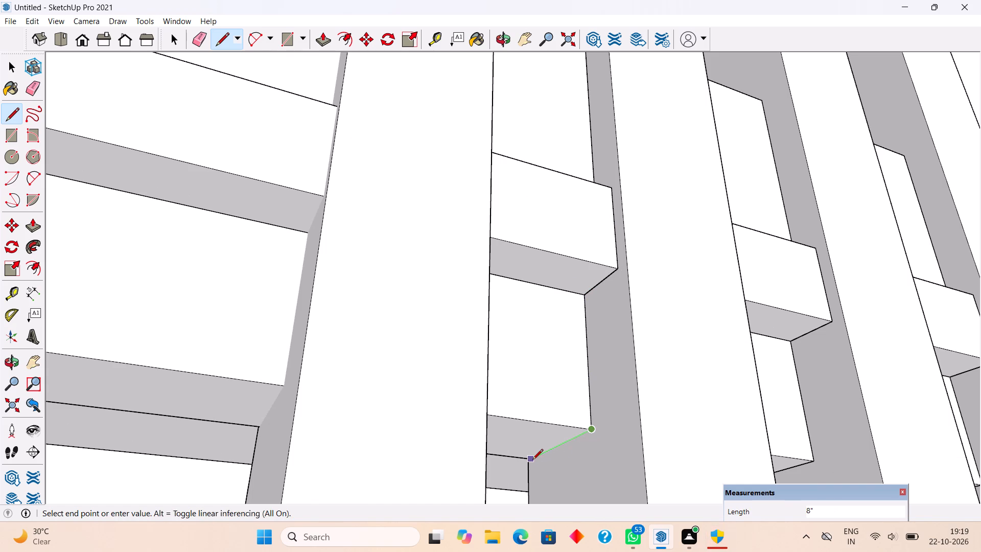
{"action": "left_click", "coordinate": [532, 461]}
{"action": "key", "text": "space"}
On the fin nearest the tall wall, draw contact edges across the parapet top, down the wall face and across the ledge.
{"action": "scroll", "coordinate": [532, 461], "scroll_direction": "down", "scroll_amount": 5}
{"action": "scroll", "coordinate": [536, 420], "scroll_direction": "down", "scroll_amount": 5}
{"action": "scroll", "coordinate": [522, 346], "scroll_direction": "down", "scroll_amount": 4}
{"action": "middle_click_drag", "start_coordinate": [493, 286], "coordinate": [533, 363]}
{"action": "scroll", "coordinate": [533, 363], "scroll_direction": "down", "scroll_amount": 3}
{"action": "middle_click_drag", "start_coordinate": [506, 205], "coordinate": [506, 262]}
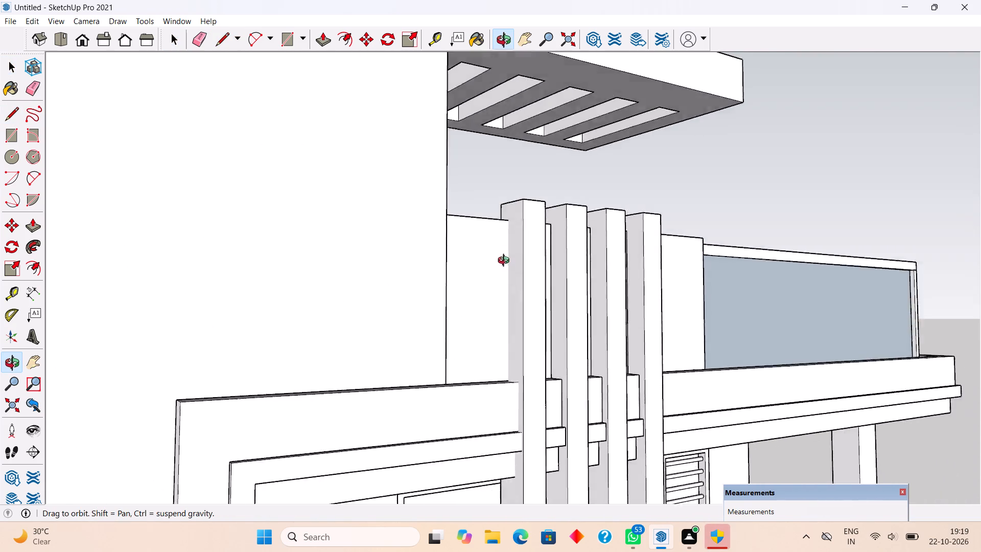
{"action": "middle_click_drag", "start_coordinate": [506, 262], "coordinate": [536, 371]}
{"action": "scroll", "coordinate": [507, 276], "scroll_direction": "down", "scroll_amount": 1}
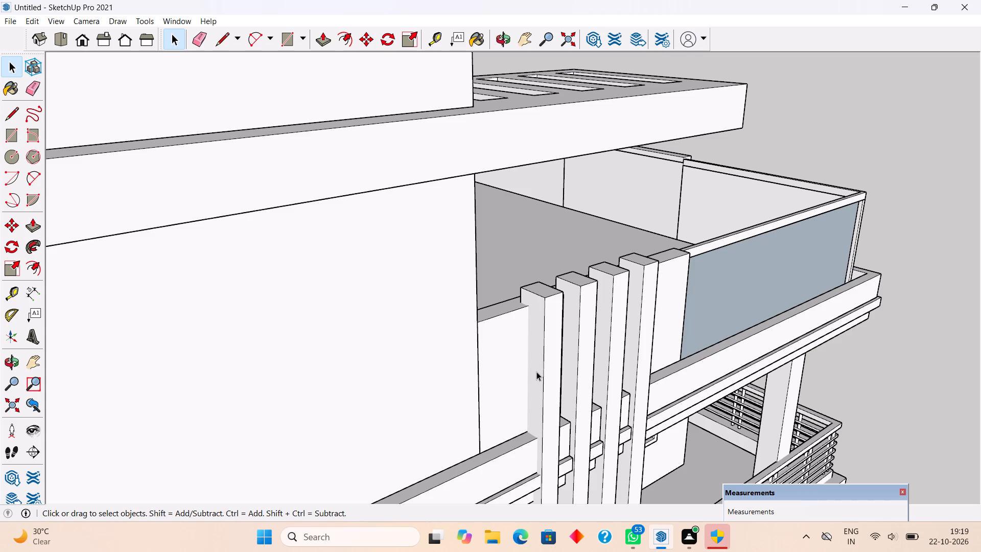
{"action": "scroll", "coordinate": [532, 315], "scroll_direction": "up", "scroll_amount": 5}
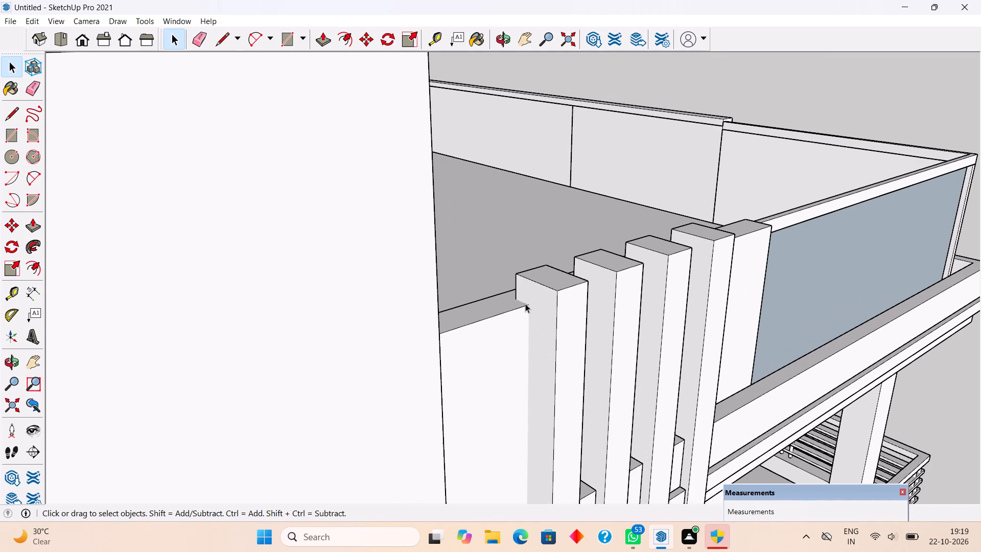
{"action": "key", "text": "l"}
{"action": "left_click", "coordinate": [516, 300]}
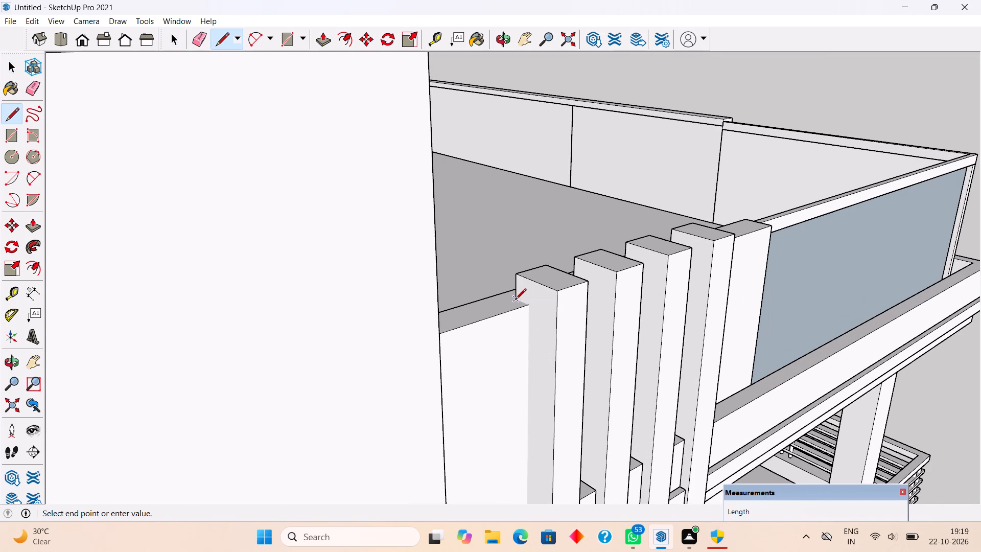
{"action": "left_click", "coordinate": [528, 306]}
{"action": "scroll", "coordinate": [543, 382], "scroll_direction": "down", "scroll_amount": 5}
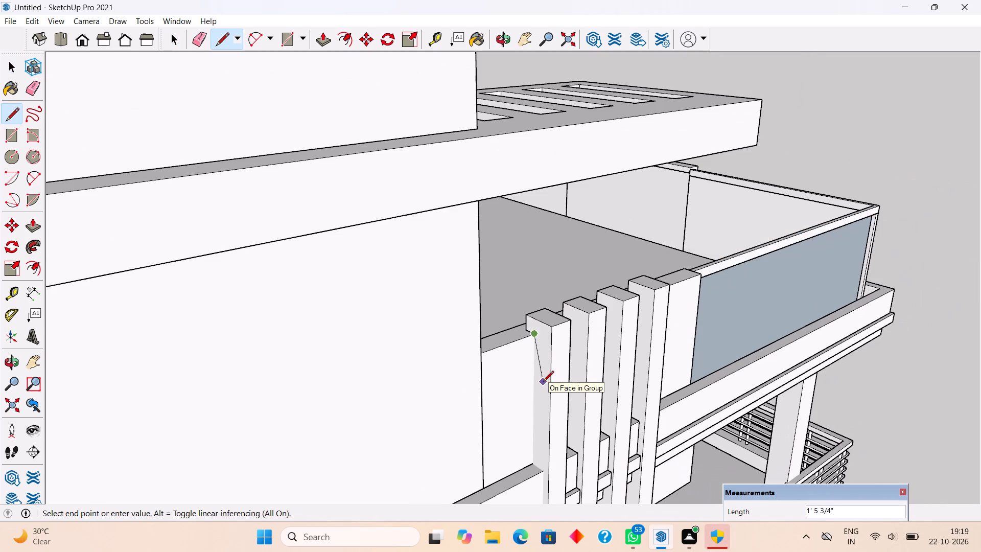
{"action": "left_click", "coordinate": [532, 466]}
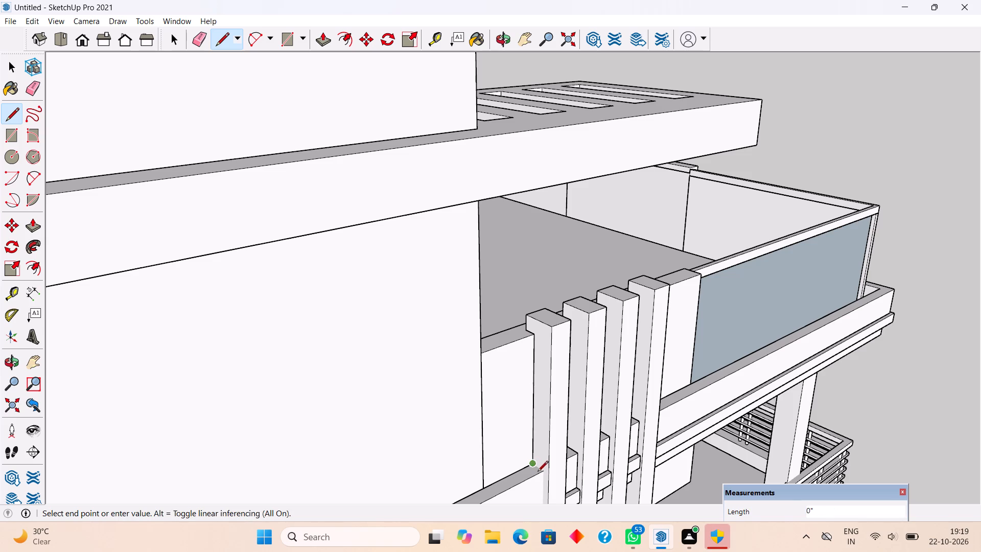
{"action": "left_click", "coordinate": [543, 476]}
Continue this fin's outline 1' 4" down the slab face, across the narrow step and down the lower band.
{"action": "scroll", "coordinate": [543, 476], "scroll_direction": "down", "scroll_amount": 5}
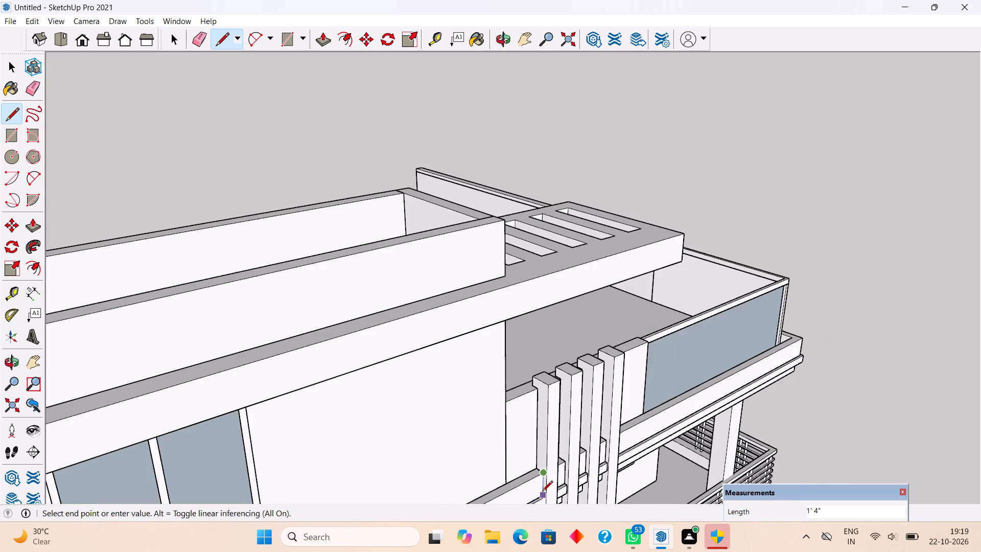
{"action": "scroll", "coordinate": [542, 492], "scroll_direction": "up", "scroll_amount": 6}
{"action": "scroll", "coordinate": [552, 378], "scroll_direction": "down", "scroll_amount": 9}
{"action": "scroll", "coordinate": [550, 444], "scroll_direction": "up", "scroll_amount": 5}
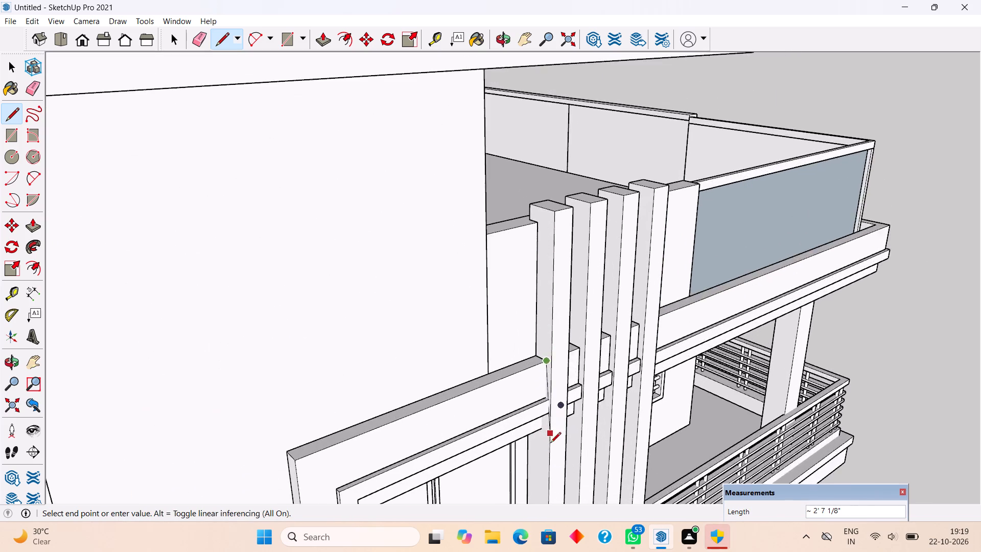
{"action": "scroll", "coordinate": [550, 444], "scroll_direction": "up", "scroll_amount": 11}
{"action": "left_click", "coordinate": [550, 317]}
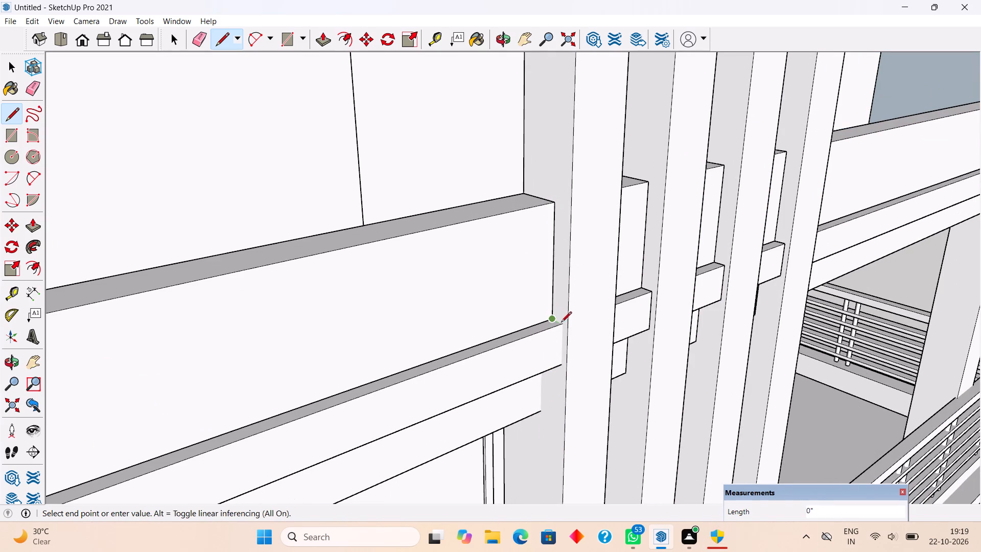
{"action": "left_click", "coordinate": [563, 327]}
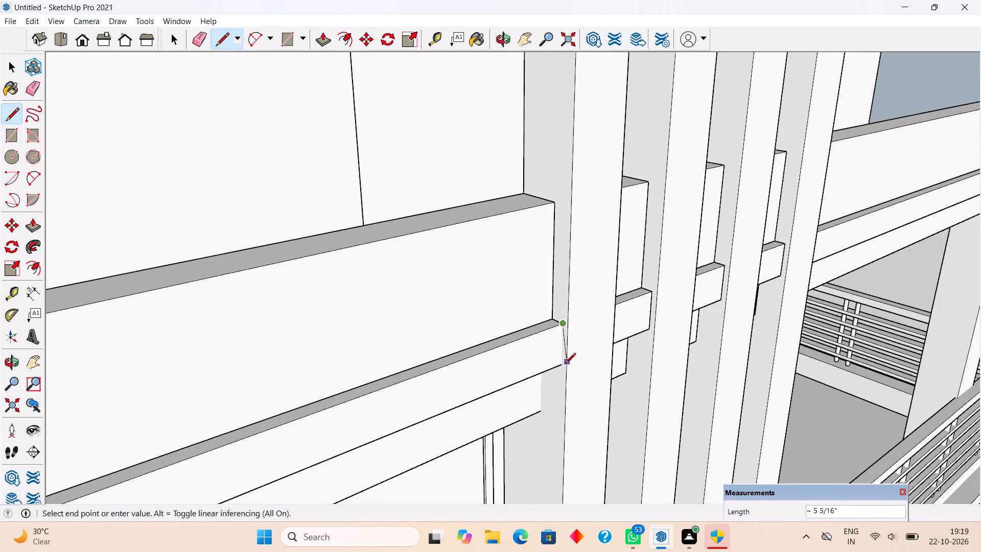
{"action": "left_click", "coordinate": [563, 367]}
Finish this fin's outline under the band, down the recessed face and across its underside to the inner corner.
{"action": "middle_click_drag", "start_coordinate": [556, 392], "coordinate": [520, 175]}
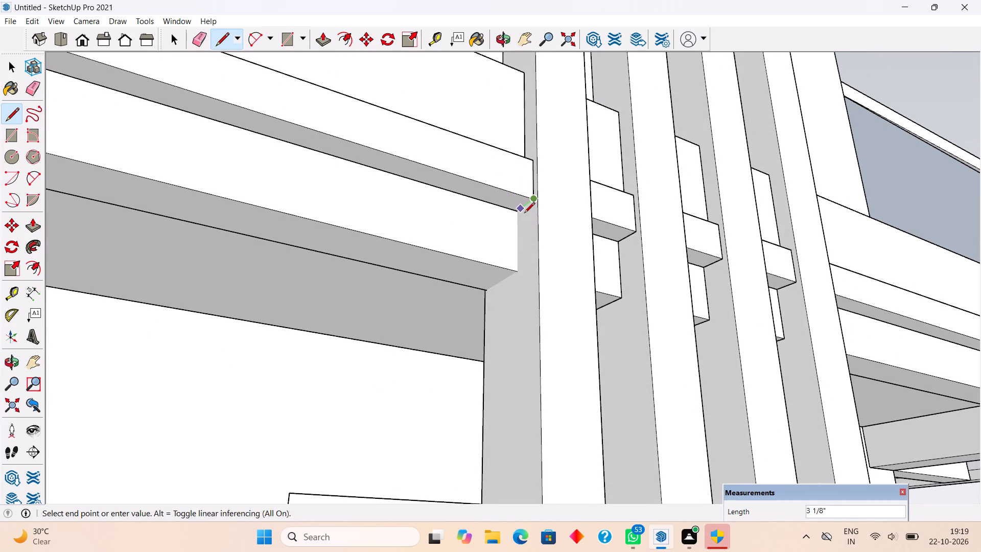
{"action": "left_click", "coordinate": [521, 214]}
{"action": "left_click", "coordinate": [517, 271]}
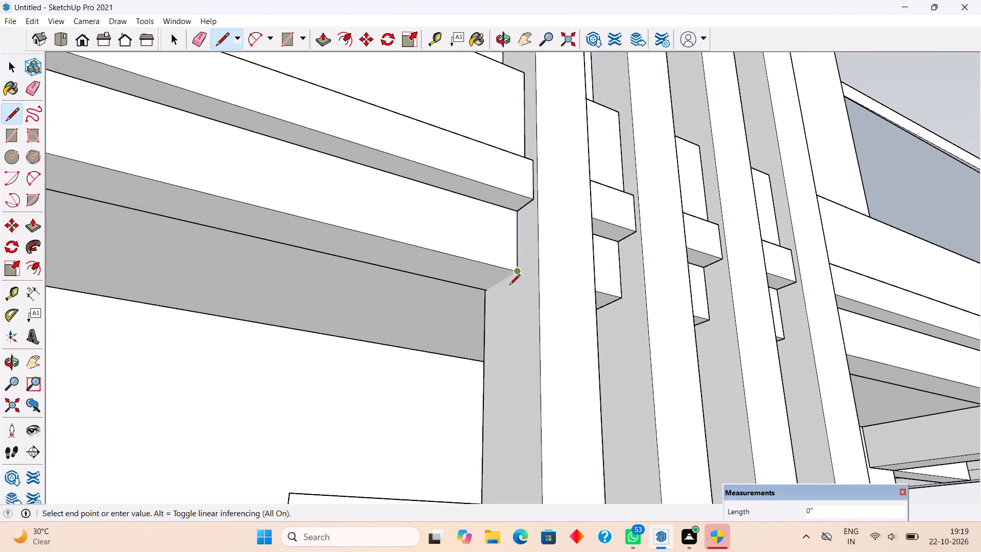
{"action": "left_click", "coordinate": [487, 294]}
{"action": "key", "text": "space"}
On the opposite side of the fin nearest the tall wall, draw contact edges 4 3/8" across the parapet top, down the wall face and across the ledge.
{"action": "scroll", "coordinate": [491, 312], "scroll_direction": "down", "scroll_amount": 2}
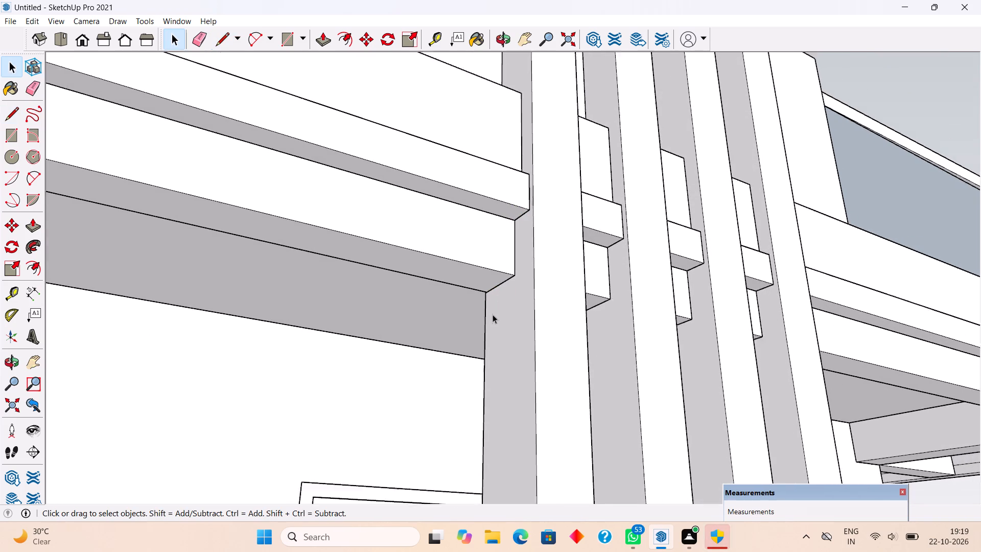
{"action": "scroll", "coordinate": [493, 314], "scroll_direction": "down", "scroll_amount": 5}
{"action": "middle_click_drag", "start_coordinate": [530, 328], "coordinate": [262, 367]}
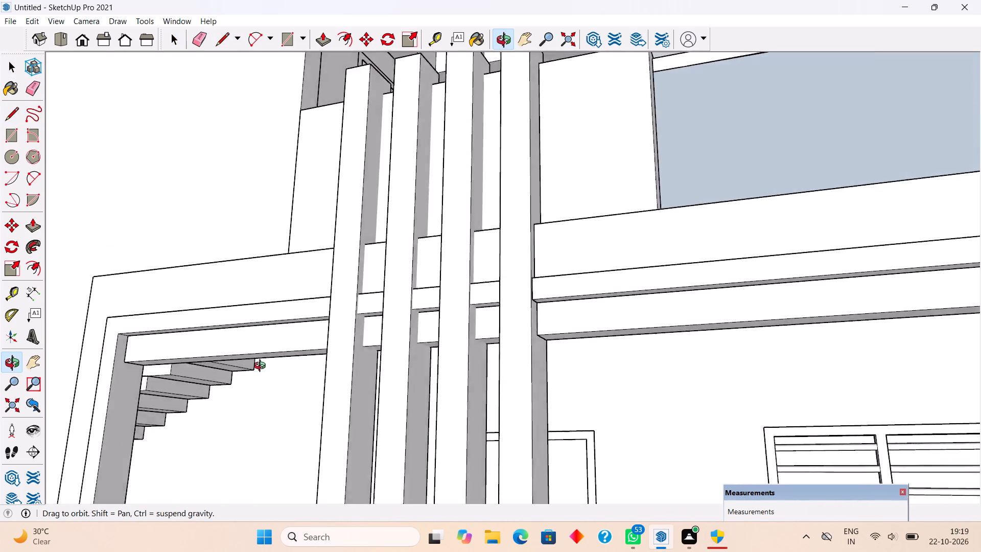
{"action": "middle_click_drag", "start_coordinate": [262, 367], "coordinate": [274, 534]}
{"action": "scroll", "coordinate": [224, 418], "scroll_direction": "down", "scroll_amount": 1}
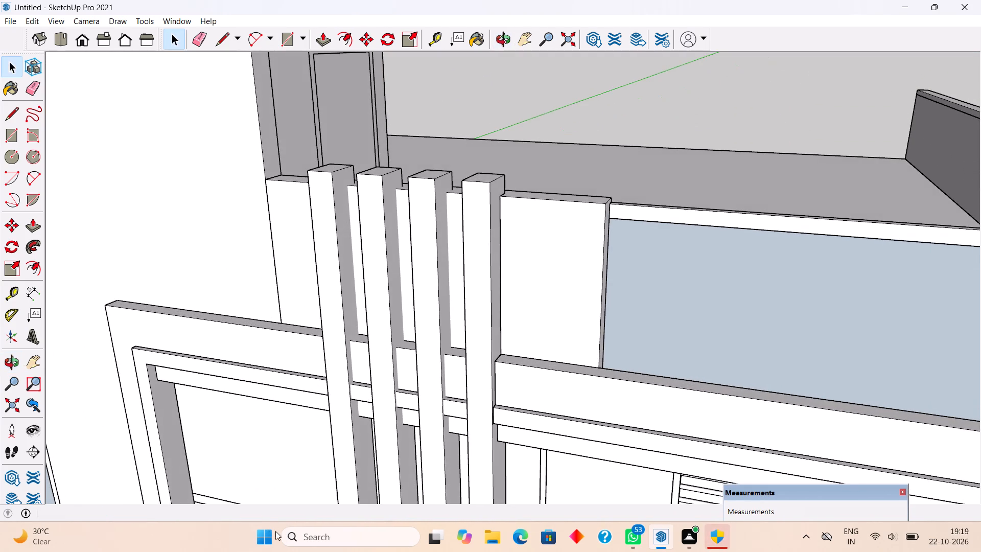
{"action": "middle_click_drag", "start_coordinate": [375, 235], "coordinate": [319, 347]}
{"action": "scroll", "coordinate": [323, 219], "scroll_direction": "up", "scroll_amount": 10}
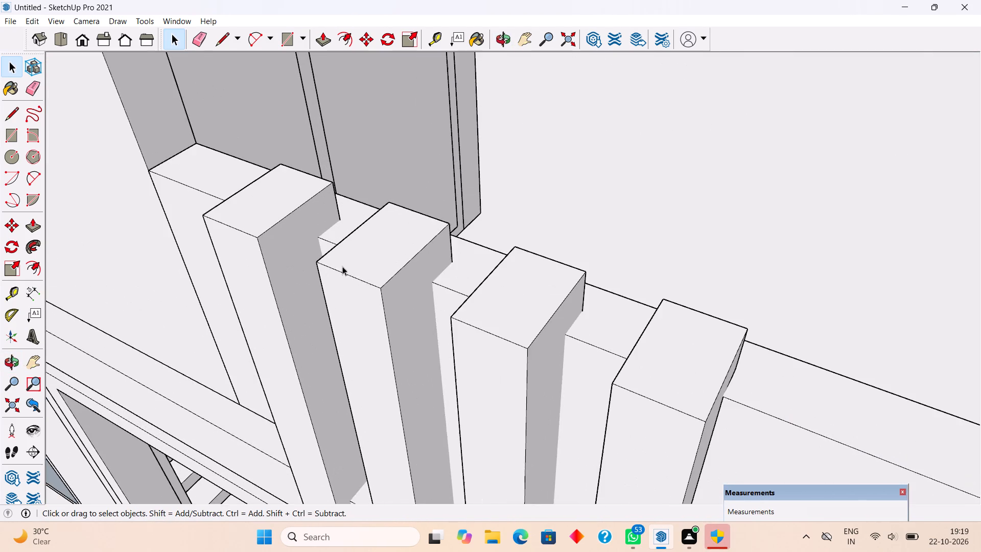
{"action": "middle_click_drag", "start_coordinate": [336, 256], "coordinate": [382, 272]}
{"action": "key", "text": "l"}
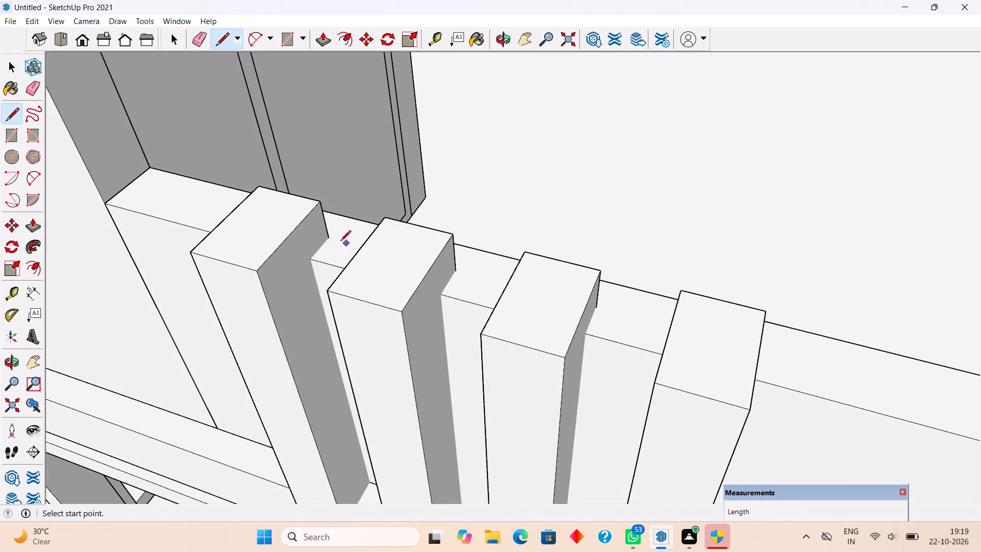
{"action": "left_click", "coordinate": [328, 239]}
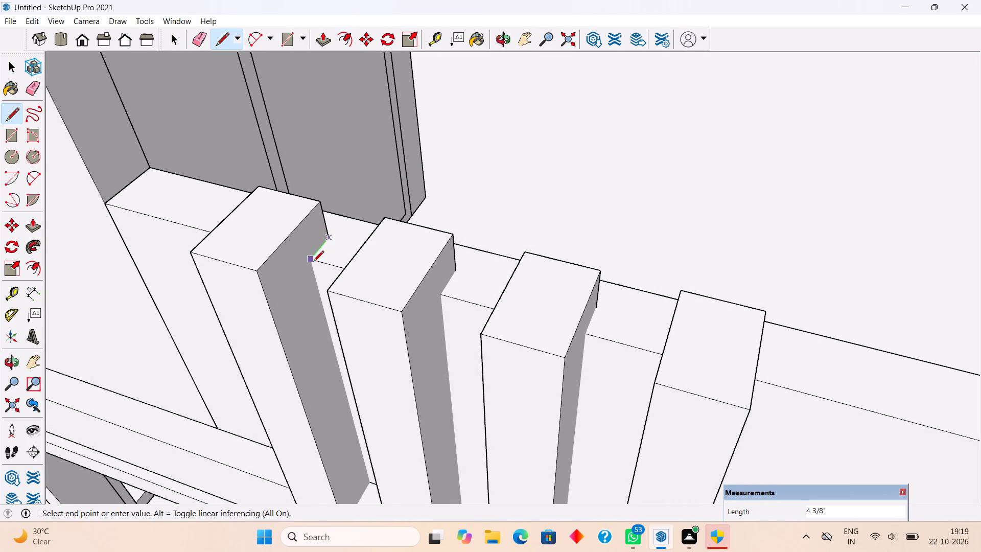
{"action": "left_click", "coordinate": [313, 262]}
{"action": "scroll", "coordinate": [316, 291], "scroll_direction": "down", "scroll_amount": 9}
{"action": "scroll", "coordinate": [357, 426], "scroll_direction": "up", "scroll_amount": 3}
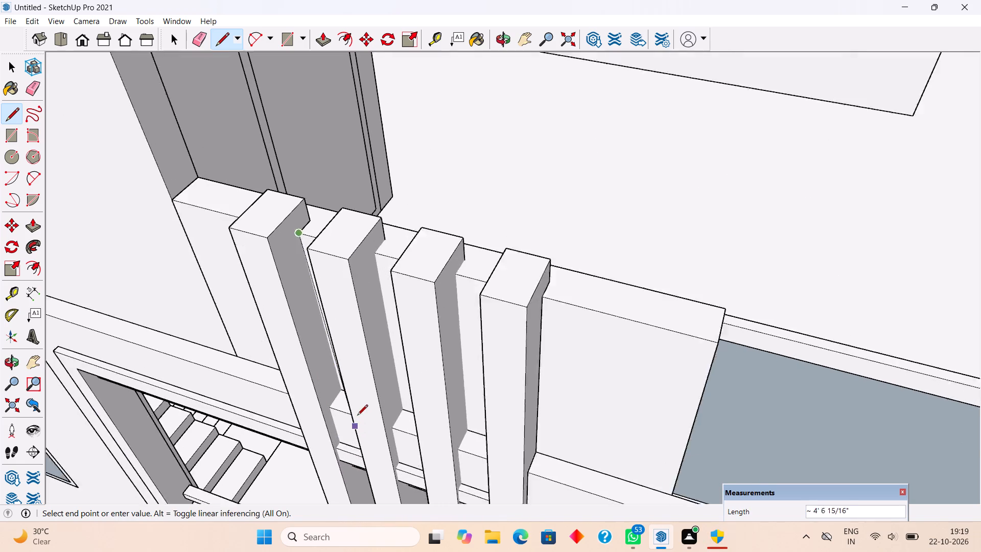
{"action": "scroll", "coordinate": [357, 416], "scroll_direction": "up", "scroll_amount": 10}
{"action": "left_click", "coordinate": [345, 383]}
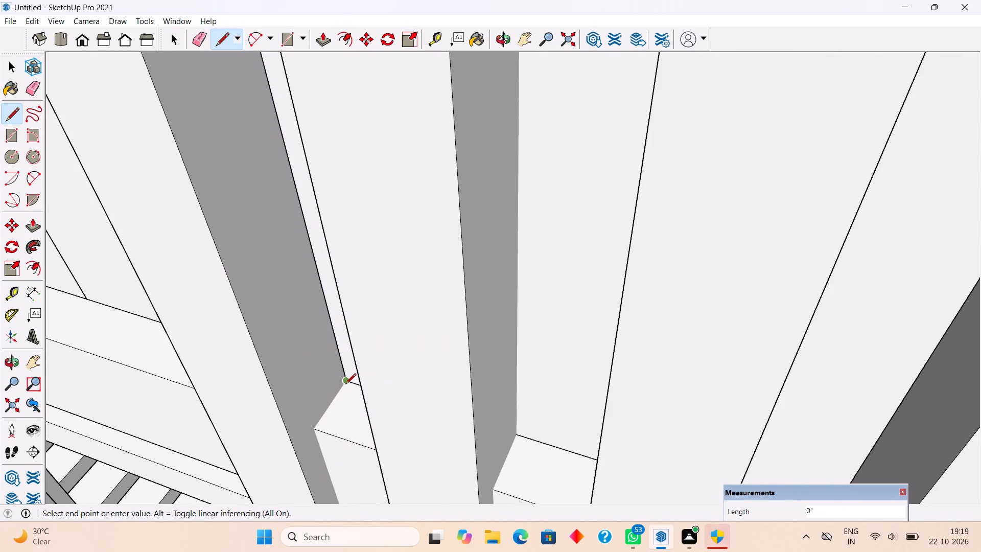
{"action": "left_click", "coordinate": [318, 431]}
Continue this side's contact outline 1' 4" down the slab face, across the narrow step and 6" down the lower band.
{"action": "scroll", "coordinate": [314, 431], "scroll_direction": "down", "scroll_amount": 11}
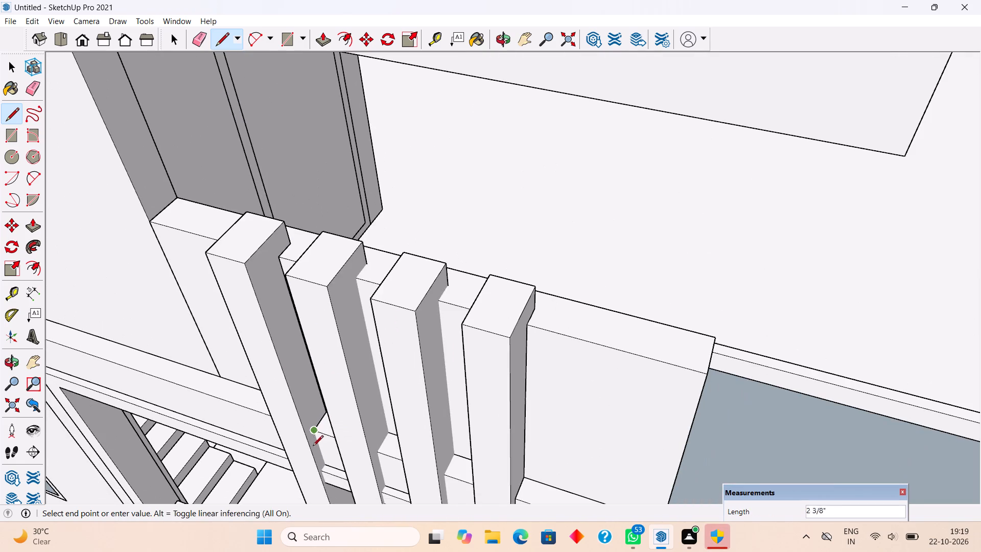
{"action": "middle_click_drag", "start_coordinate": [324, 447], "coordinate": [307, 314]}
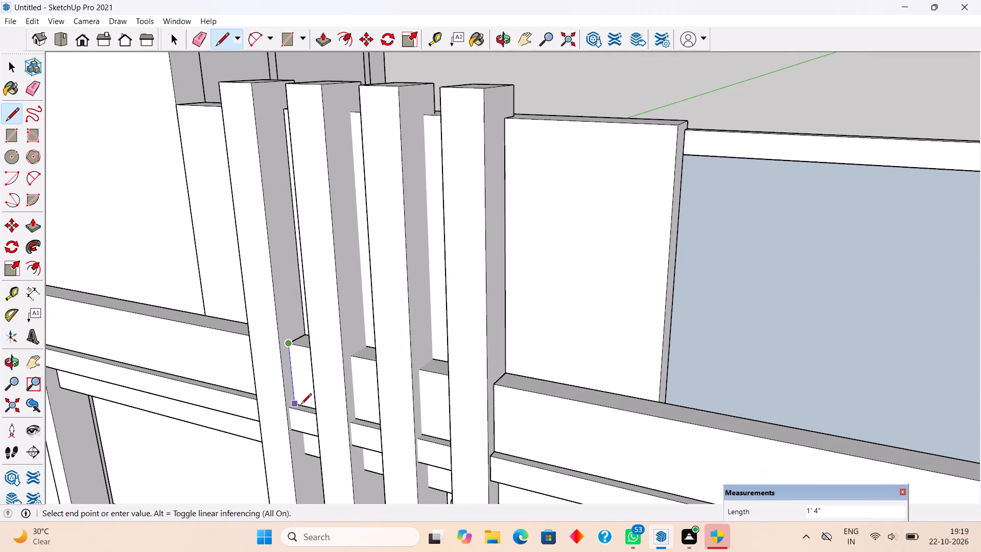
{"action": "left_click", "coordinate": [301, 405]}
{"action": "left_click", "coordinate": [294, 415]}
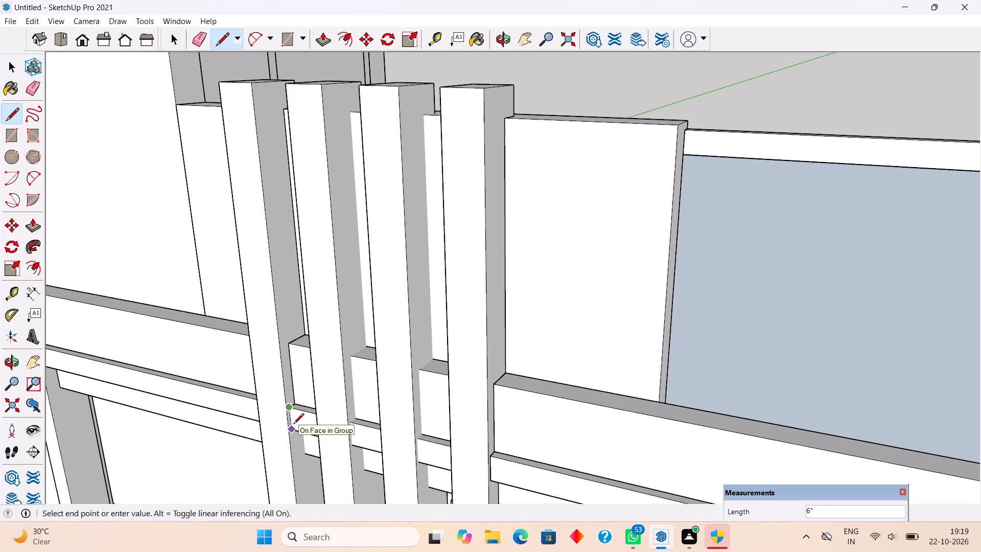
{"action": "left_click", "coordinate": [293, 425]}
Finish this side's outline under the band, 9" down the recessed face and 8 3/8" across the underside to the inner corner.
{"action": "middle_click_drag", "start_coordinate": [316, 442], "coordinate": [259, 215]}
{"action": "scroll", "coordinate": [277, 442], "scroll_direction": "up", "scroll_amount": 4}
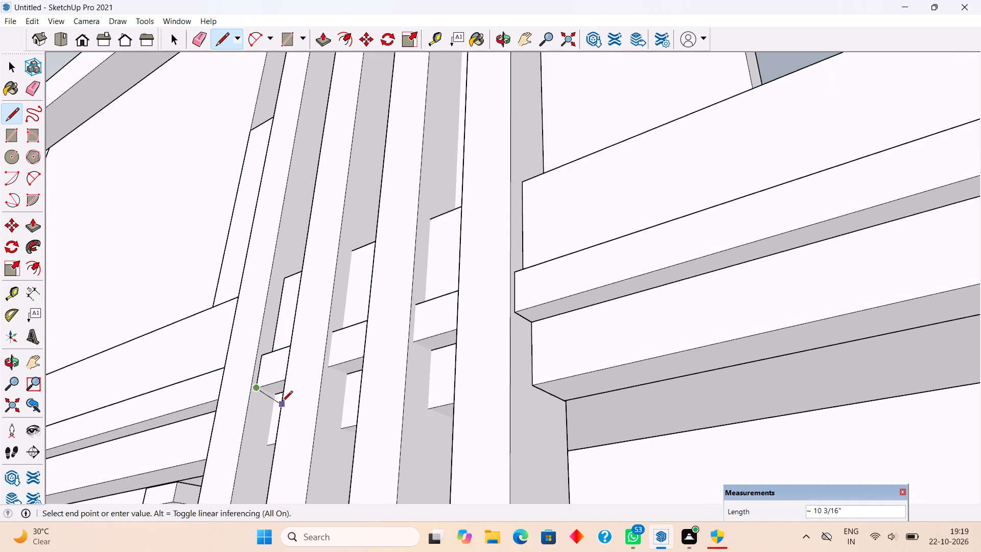
{"action": "scroll", "coordinate": [282, 402], "scroll_direction": "up", "scroll_amount": 8}
{"action": "left_click", "coordinate": [284, 395]}
{"action": "scroll", "coordinate": [284, 395], "scroll_direction": "down", "scroll_amount": 7}
{"action": "left_click", "coordinate": [279, 459]}
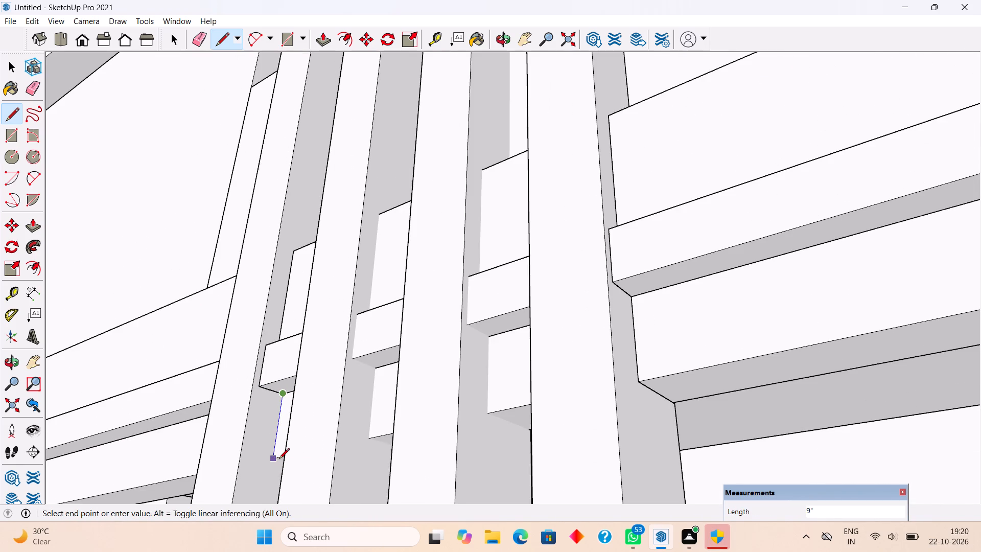
{"action": "middle_click_drag", "start_coordinate": [276, 461], "coordinate": [491, 360]}
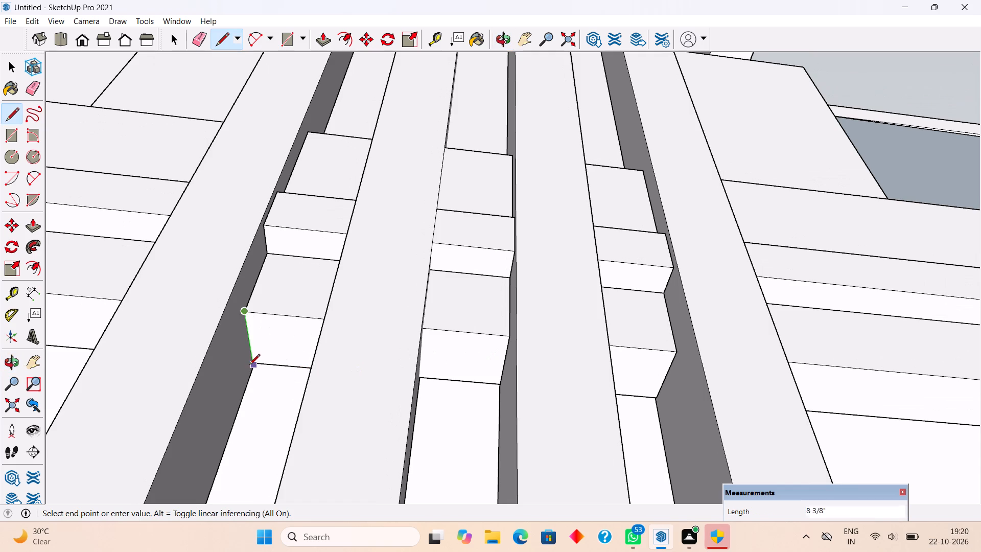
{"action": "left_click", "coordinate": [255, 364]}
{"action": "key", "text": "space"}
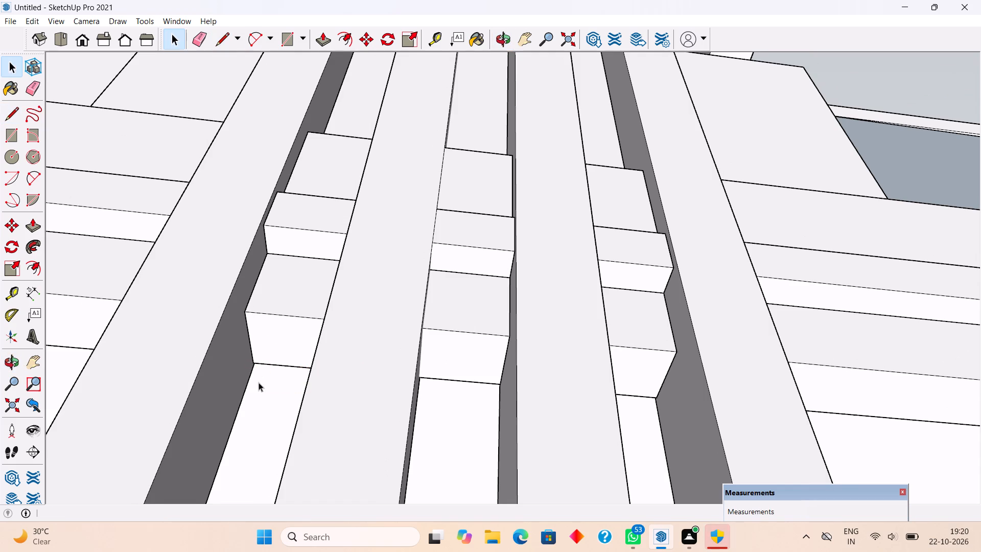
On the matching side of the second fin from the tall wall, draw contact edges across the parapet top, 4' 6" down the wall and across the ledge.
{"action": "scroll", "coordinate": [259, 382], "scroll_direction": "down", "scroll_amount": 10}
{"action": "middle_click_drag", "start_coordinate": [336, 279], "coordinate": [209, 476]}
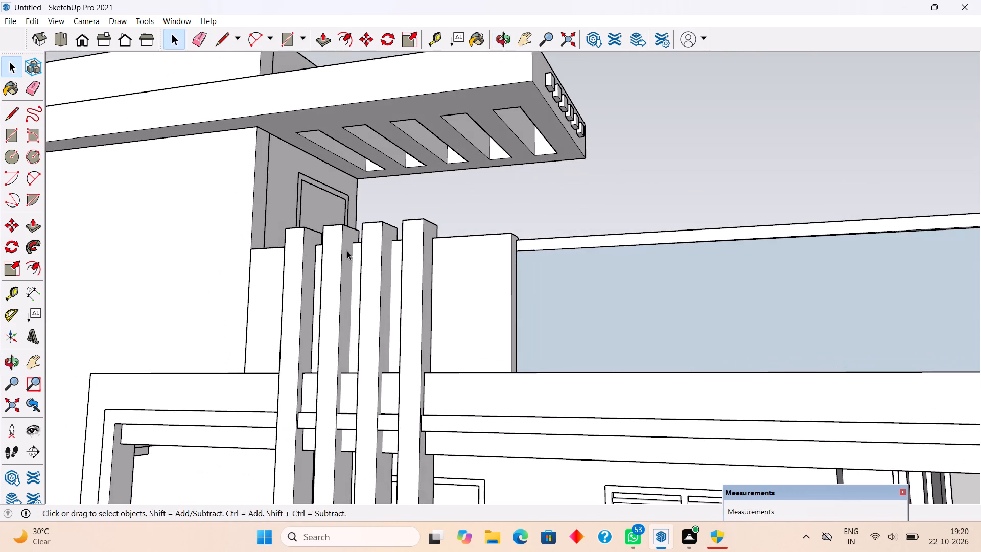
{"action": "middle_click_drag", "start_coordinate": [384, 214], "coordinate": [364, 414]}
{"action": "scroll", "coordinate": [344, 311], "scroll_direction": "up", "scroll_amount": 8}
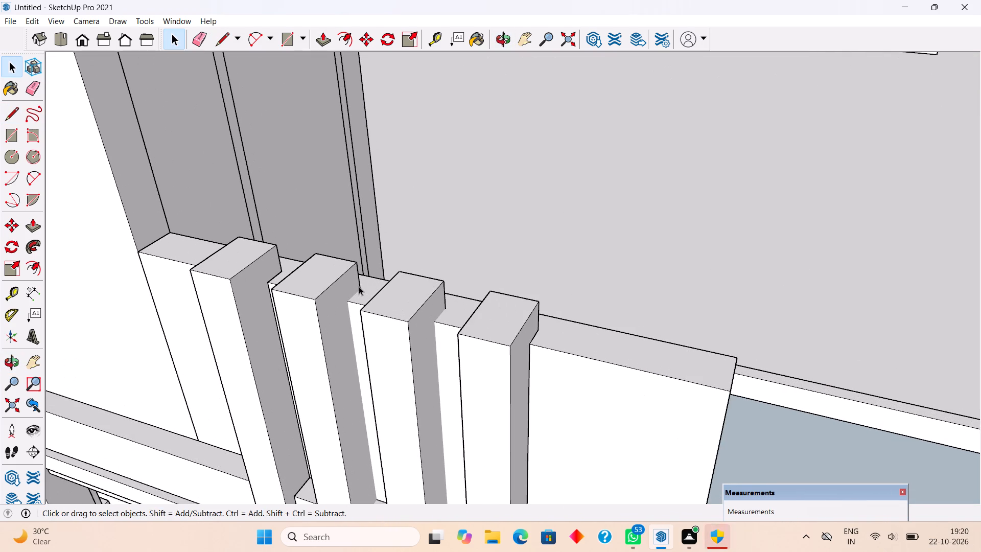
{"action": "key", "text": "l"}
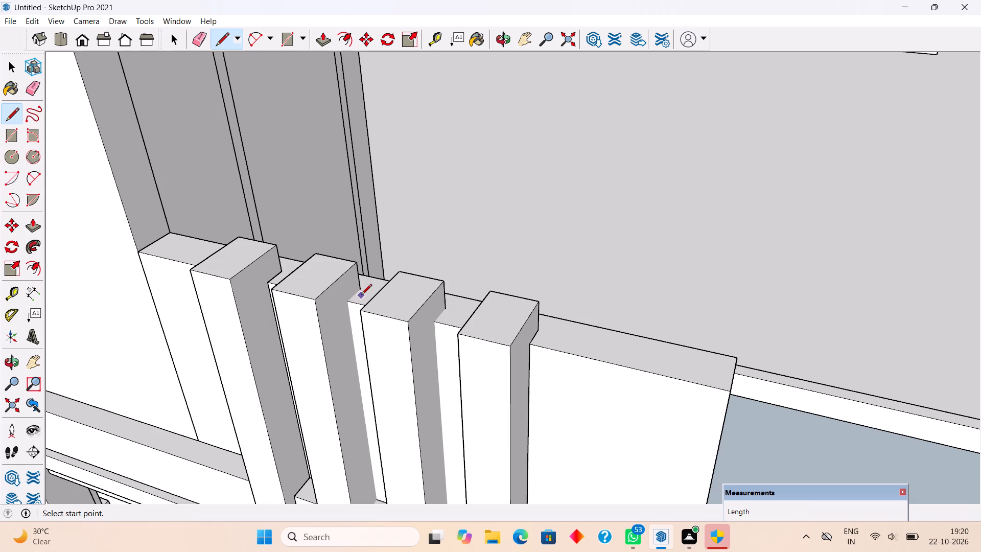
{"action": "left_click", "coordinate": [357, 292]}
{"action": "left_click", "coordinate": [343, 308]}
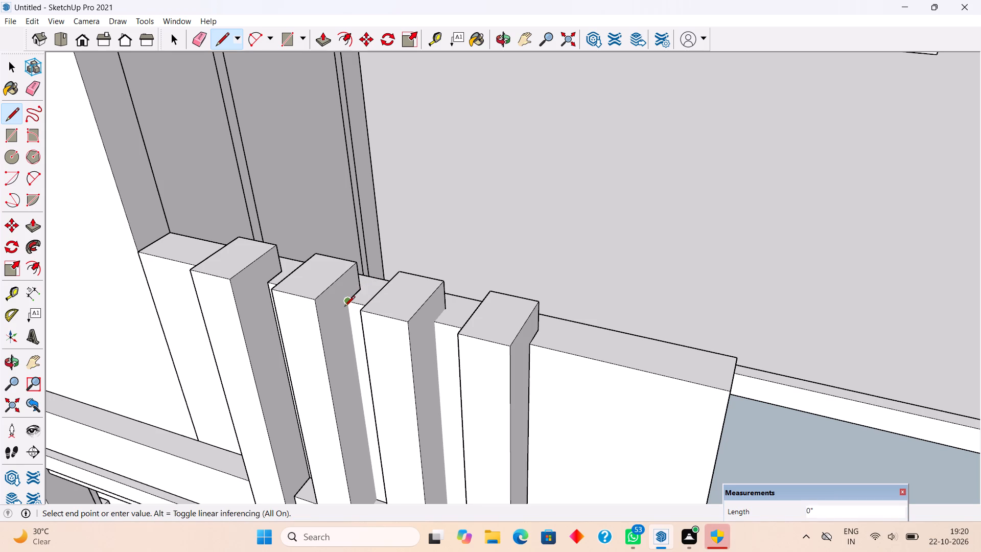
{"action": "scroll", "coordinate": [345, 307], "scroll_direction": "down", "scroll_amount": 10}
{"action": "scroll", "coordinate": [364, 419], "scroll_direction": "up", "scroll_amount": 10}
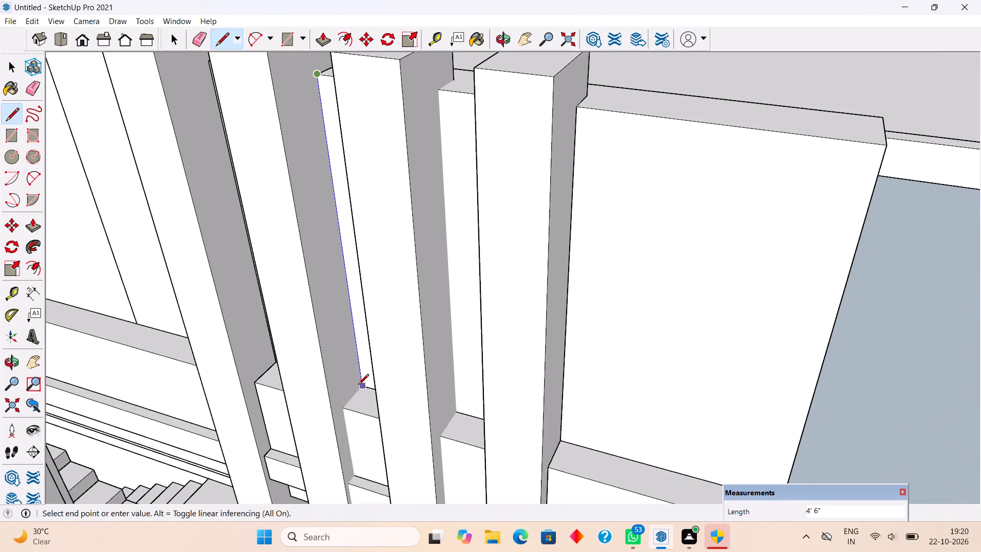
{"action": "left_click", "coordinate": [363, 385]}
{"action": "left_click", "coordinate": [346, 408]}
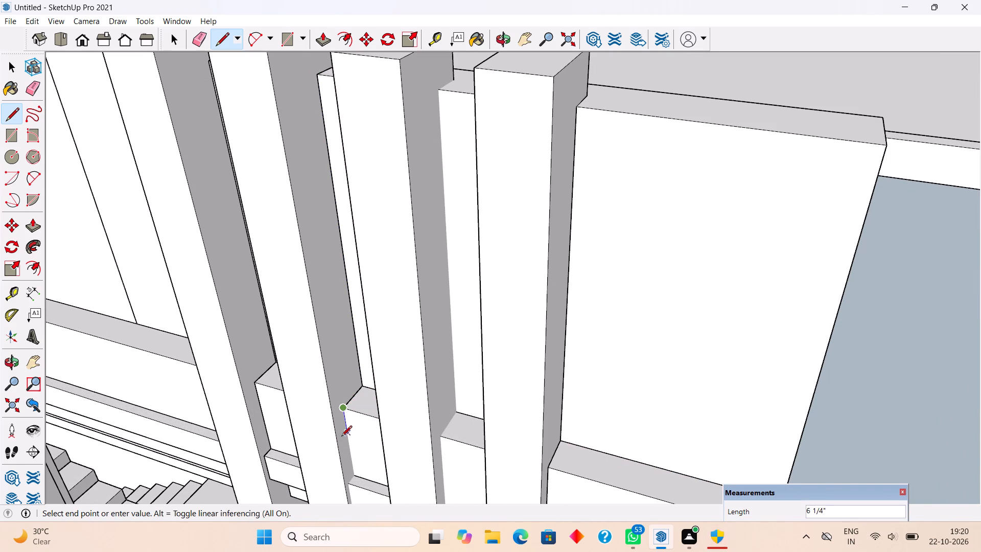
Continue the second fin's outline down the slab face, 2" across the narrow step and down the lower band.
{"action": "left_click", "coordinate": [356, 479]}
{"action": "scroll", "coordinate": [356, 457], "scroll_direction": "down", "scroll_amount": 6}
{"action": "scroll", "coordinate": [356, 487], "scroll_direction": "up", "scroll_amount": 3}
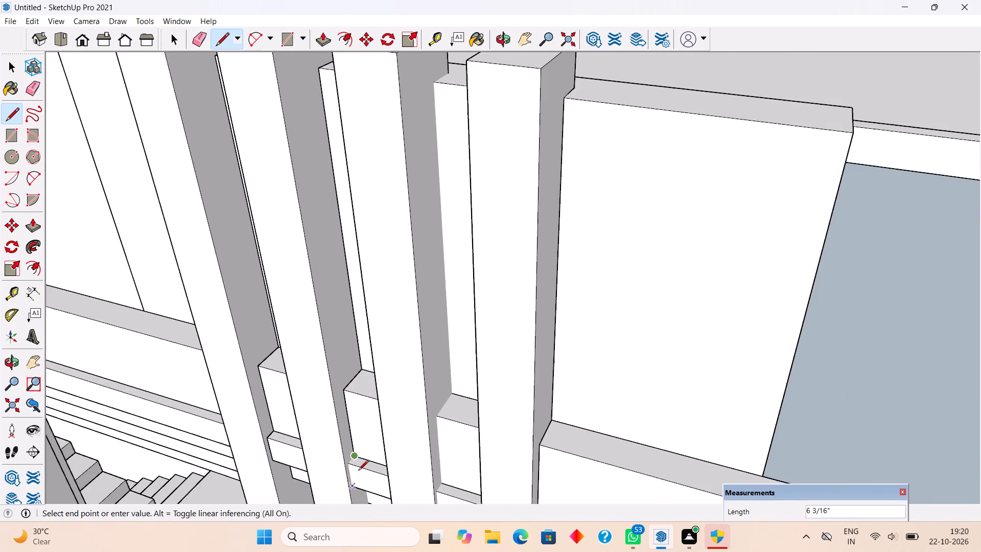
{"action": "scroll", "coordinate": [358, 471], "scroll_direction": "up", "scroll_amount": 10}
{"action": "left_click", "coordinate": [341, 463]}
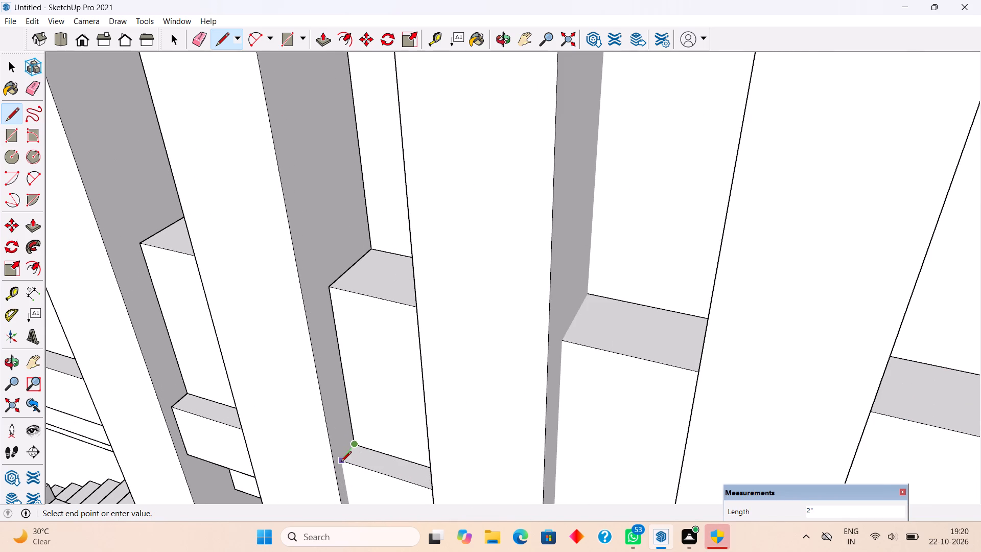
{"action": "scroll", "coordinate": [335, 414], "scroll_direction": "down", "scroll_amount": 9}
{"action": "scroll", "coordinate": [346, 469], "scroll_direction": "up", "scroll_amount": 10}
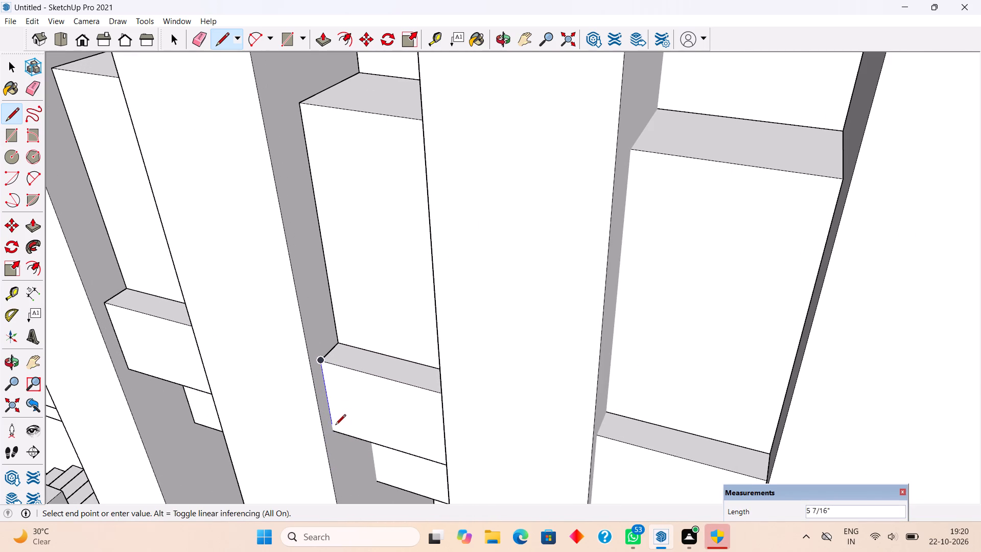
{"action": "left_click", "coordinate": [338, 436]}
Finish the second fin's outline 4" under the band, 9" down the recessed face and 8 3/8" across the underside to the inner corner.
{"action": "middle_click_drag", "start_coordinate": [356, 467], "coordinate": [326, 263]}
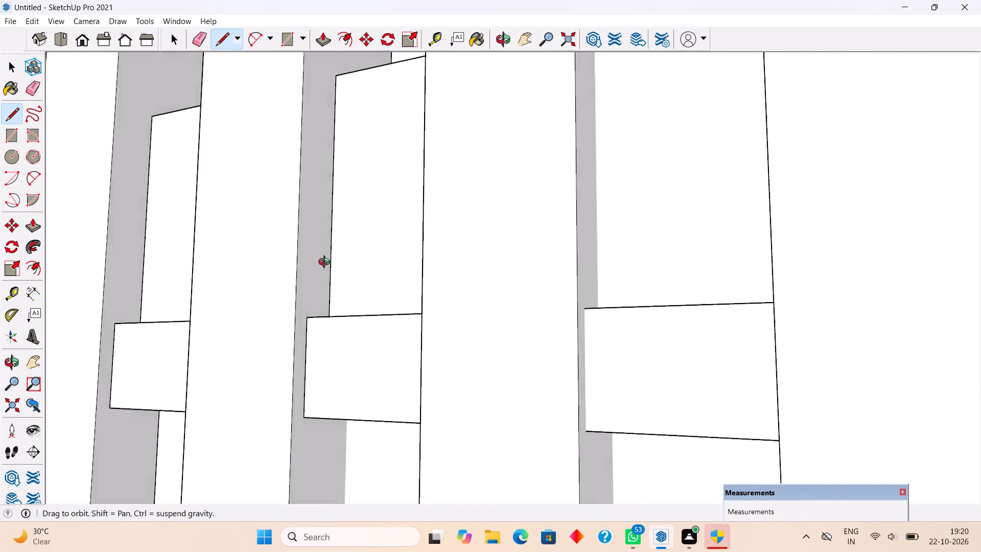
{"action": "middle_click_drag", "start_coordinate": [326, 263], "coordinate": [286, 171]}
{"action": "scroll", "coordinate": [352, 401], "scroll_direction": "up", "scroll_amount": 3}
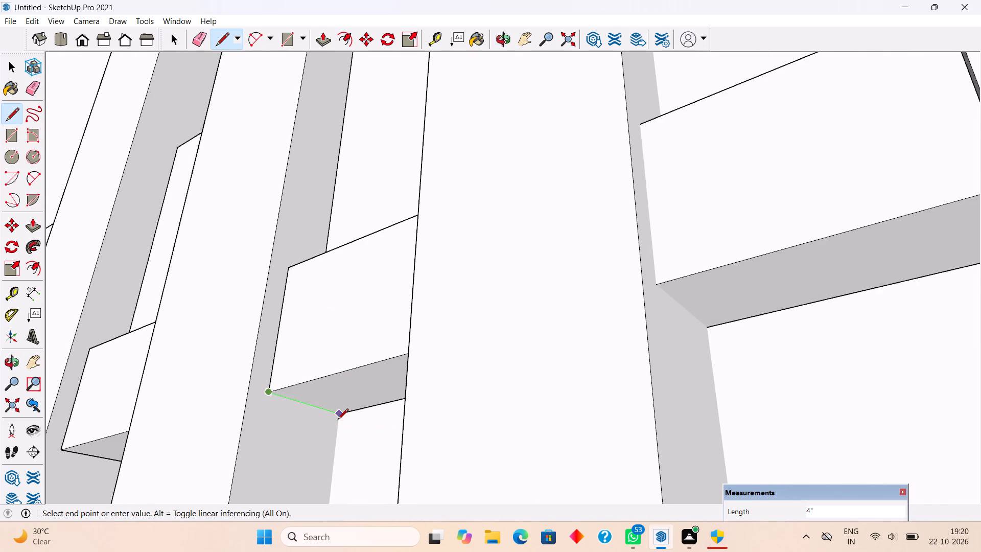
{"action": "left_click", "coordinate": [338, 420]}
{"action": "scroll", "coordinate": [342, 370], "scroll_direction": "down", "scroll_amount": 10}
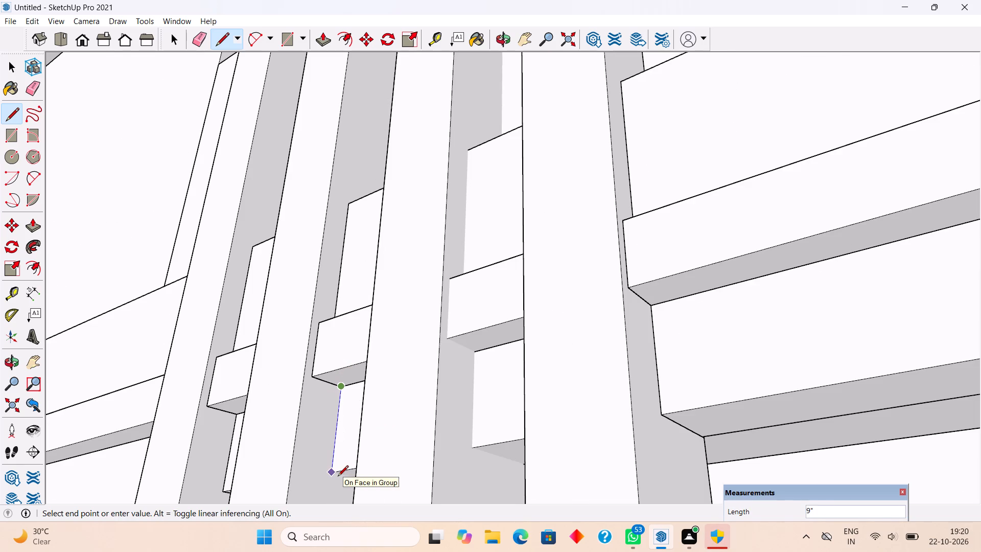
{"action": "left_click", "coordinate": [338, 477]}
{"action": "middle_click_drag", "start_coordinate": [337, 470], "coordinate": [511, 336]}
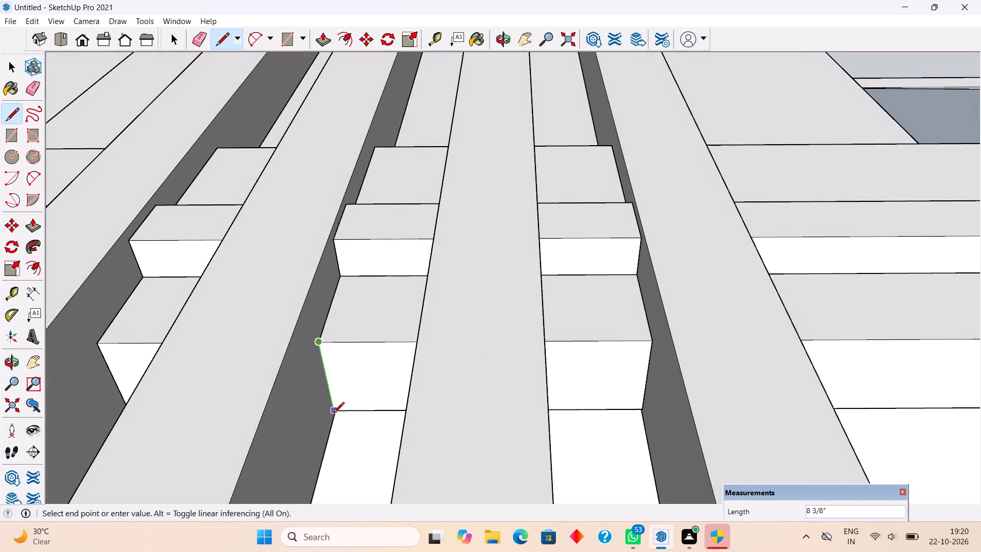
{"action": "left_click", "coordinate": [334, 413]}
{"action": "key", "text": "space"}
On the matching side of the third fin from the tall wall, draw contact edges across the parapet top, down the wall face and across the ledge.
{"action": "middle_click_drag", "start_coordinate": [495, 369], "coordinate": [387, 525]}
{"action": "scroll", "coordinate": [387, 525], "scroll_direction": "down", "scroll_amount": 2}
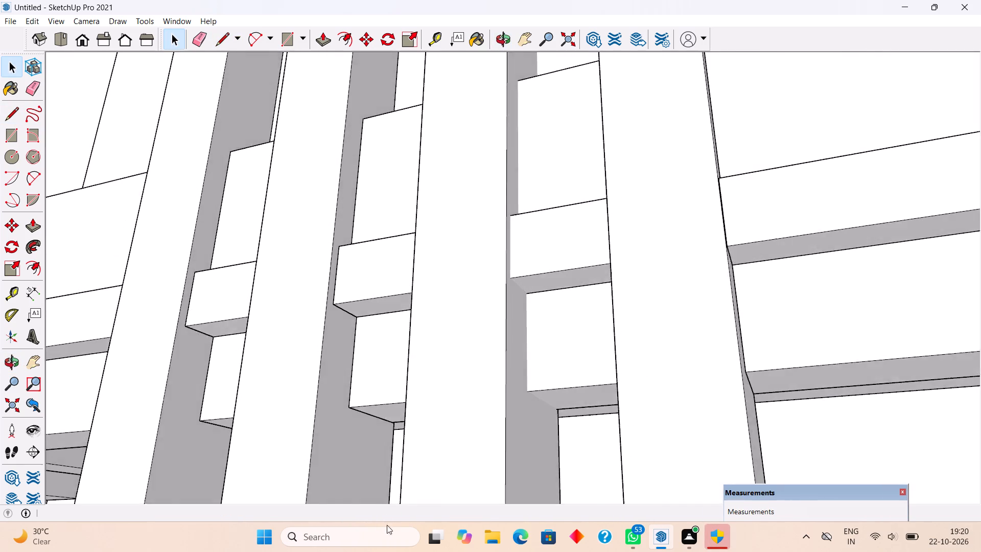
{"action": "scroll", "coordinate": [387, 525], "scroll_direction": "down", "scroll_amount": 2}
{"action": "scroll", "coordinate": [484, 280], "scroll_direction": "down", "scroll_amount": 8}
{"action": "middle_click_drag", "start_coordinate": [536, 319], "coordinate": [491, 467]}
{"action": "scroll", "coordinate": [491, 467], "scroll_direction": "down", "scroll_amount": 3}
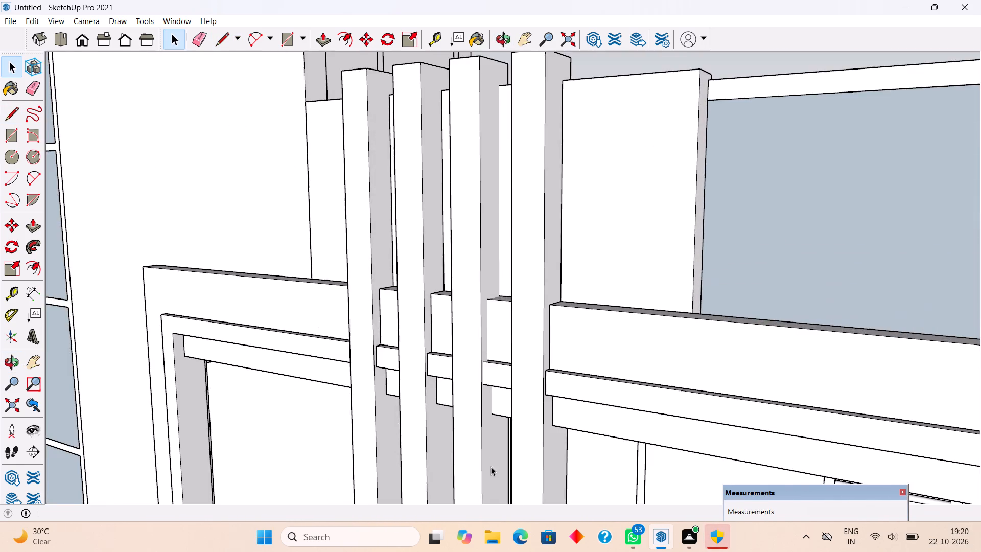
{"action": "scroll", "coordinate": [489, 277], "scroll_direction": "down", "scroll_amount": 4}
{"action": "middle_click_drag", "start_coordinate": [506, 250], "coordinate": [512, 363]}
{"action": "scroll", "coordinate": [512, 363], "scroll_direction": "down", "scroll_amount": 1}
{"action": "scroll", "coordinate": [487, 236], "scroll_direction": "up", "scroll_amount": 8}
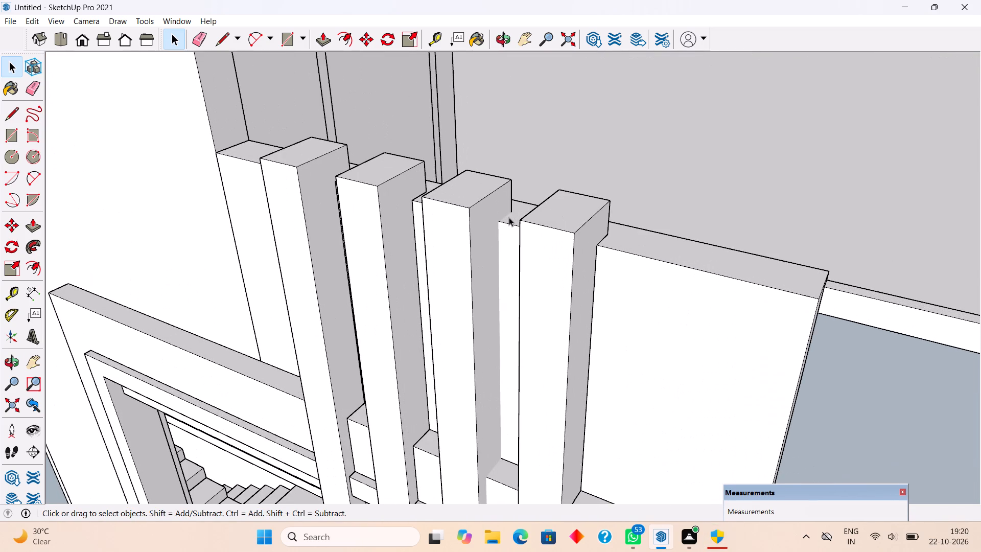
{"action": "key", "text": "l"}
{"action": "left_click", "coordinate": [509, 210]}
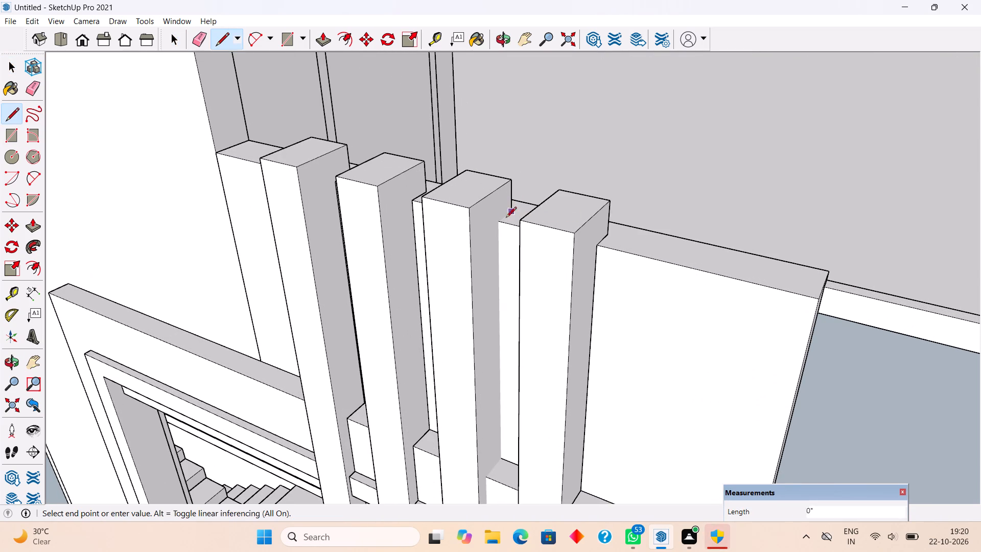
{"action": "left_click", "coordinate": [495, 223]}
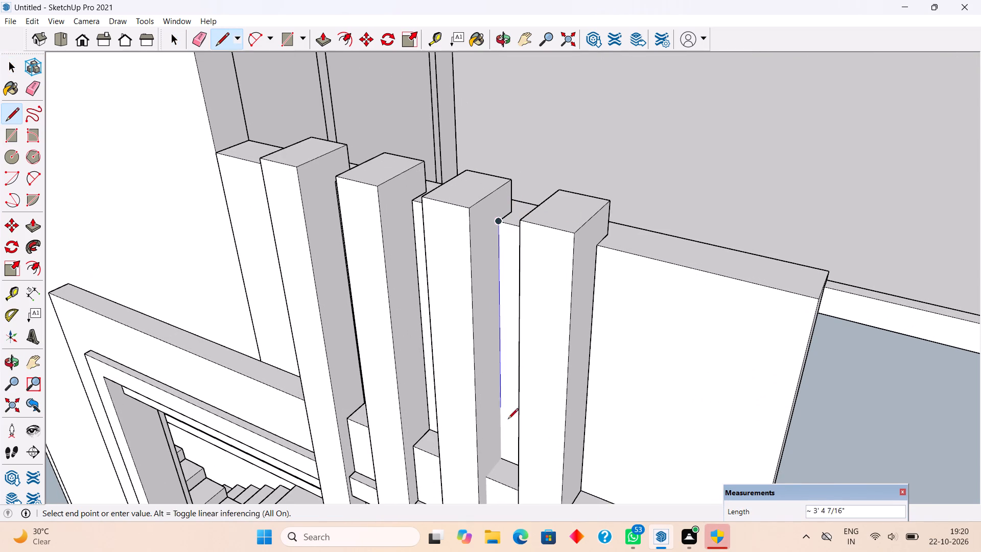
{"action": "left_click", "coordinate": [506, 462]}
{"action": "left_click", "coordinate": [487, 482]}
Continue the third fin's outline 1' 4" down the slab face, across the narrow step and down the lower band.
{"action": "scroll", "coordinate": [500, 363], "scroll_direction": "down", "scroll_amount": 7}
{"action": "scroll", "coordinate": [494, 460], "scroll_direction": "up", "scroll_amount": 15}
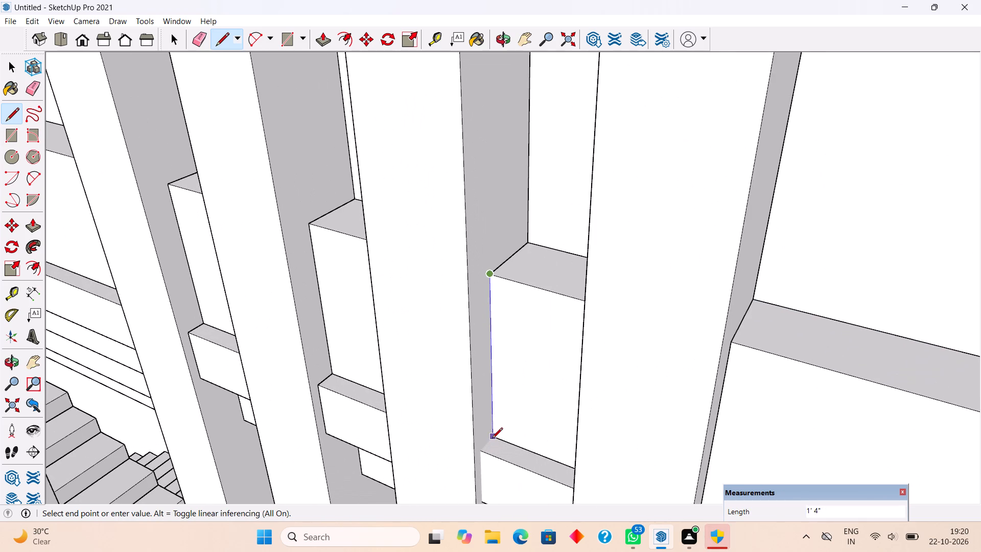
{"action": "left_click", "coordinate": [492, 439]}
{"action": "scroll", "coordinate": [494, 435], "scroll_direction": "down", "scroll_amount": 4}
{"action": "left_click", "coordinate": [485, 448]}
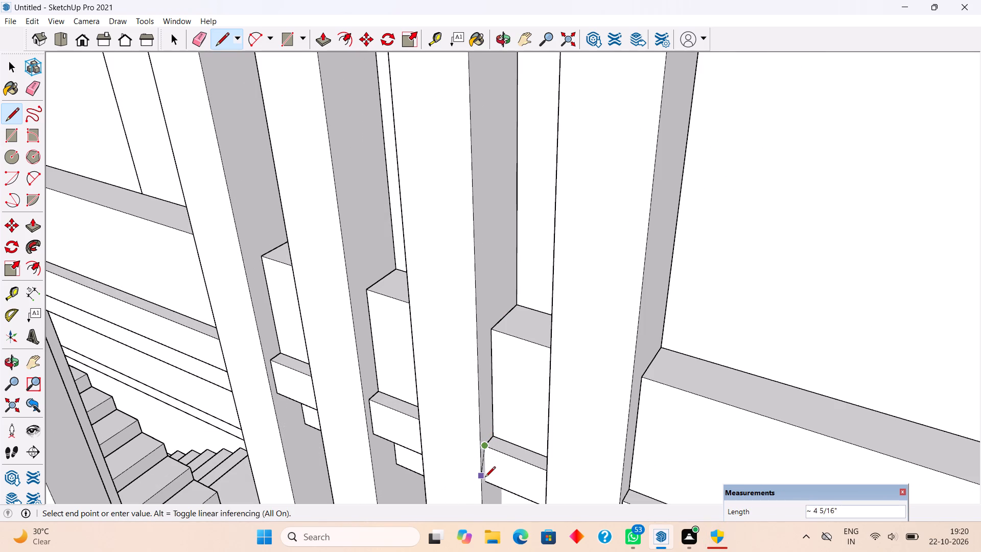
{"action": "left_click", "coordinate": [486, 486]}
Finish the third fin's outline under the band, 9" down the recessed face and 8 3/8" across the underside to the inner corner.
{"action": "middle_click_drag", "start_coordinate": [488, 477], "coordinate": [488, 164]}
{"action": "left_click", "coordinate": [498, 294]}
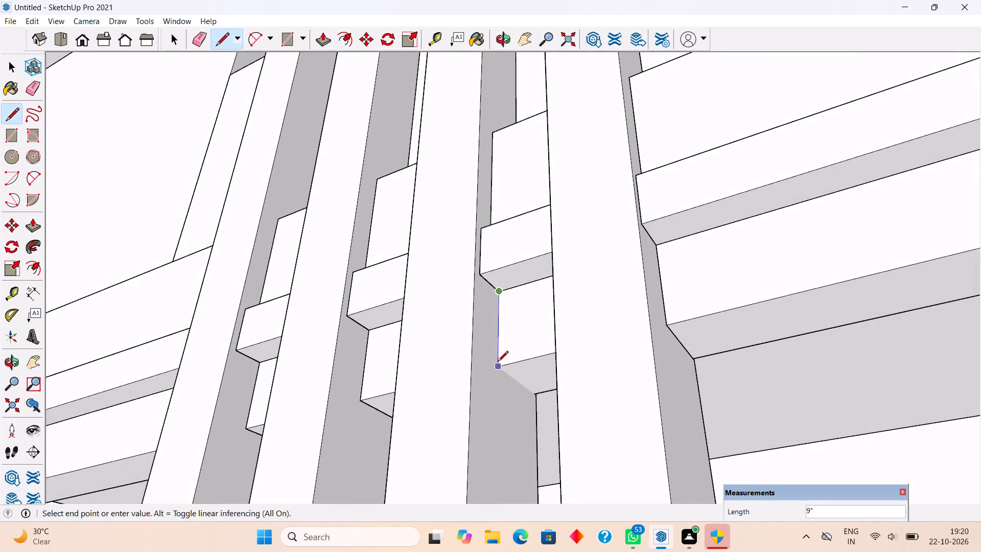
{"action": "left_click", "coordinate": [498, 364]}
{"action": "left_click", "coordinate": [535, 398]}
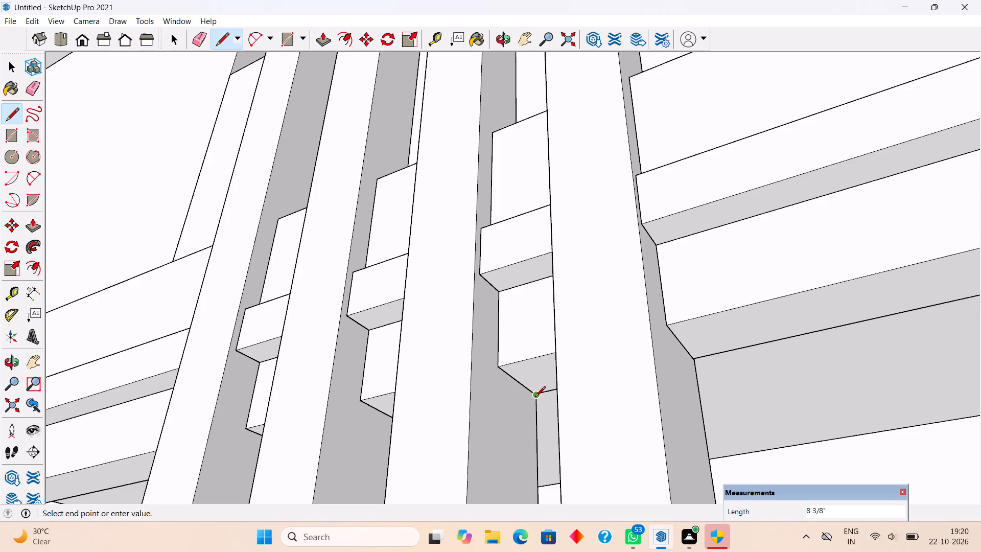
{"action": "key", "text": "space"}
From the terrace side, draw the missing base edge where the side of the fin nearest the tall wall meets the parapet top.
{"action": "scroll", "coordinate": [535, 398], "scroll_direction": "down", "scroll_amount": 18}
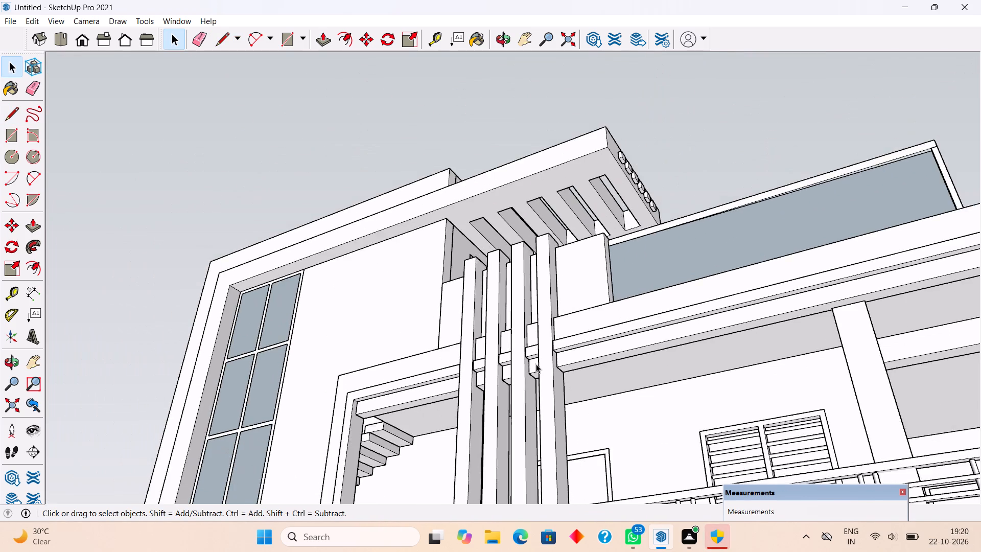
{"action": "scroll", "coordinate": [536, 364], "scroll_direction": "down", "scroll_amount": 5}
{"action": "middle_click_drag", "start_coordinate": [553, 357], "coordinate": [695, 394]}
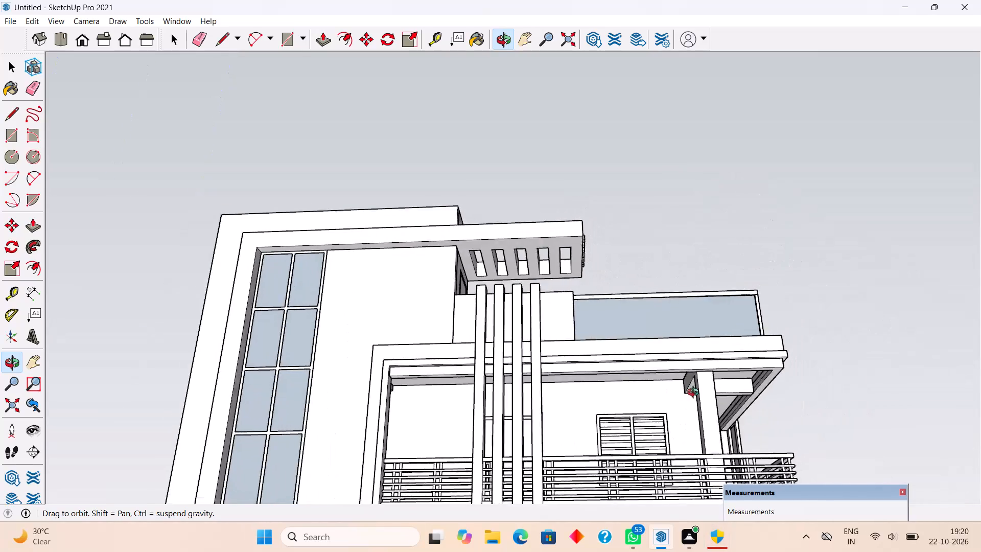
{"action": "middle_click_drag", "start_coordinate": [695, 394], "coordinate": [838, 399]}
{"action": "middle_click_drag", "start_coordinate": [510, 291], "coordinate": [50, 400]}
{"action": "middle_click_drag", "start_coordinate": [172, 352], "coordinate": [32, 434]}
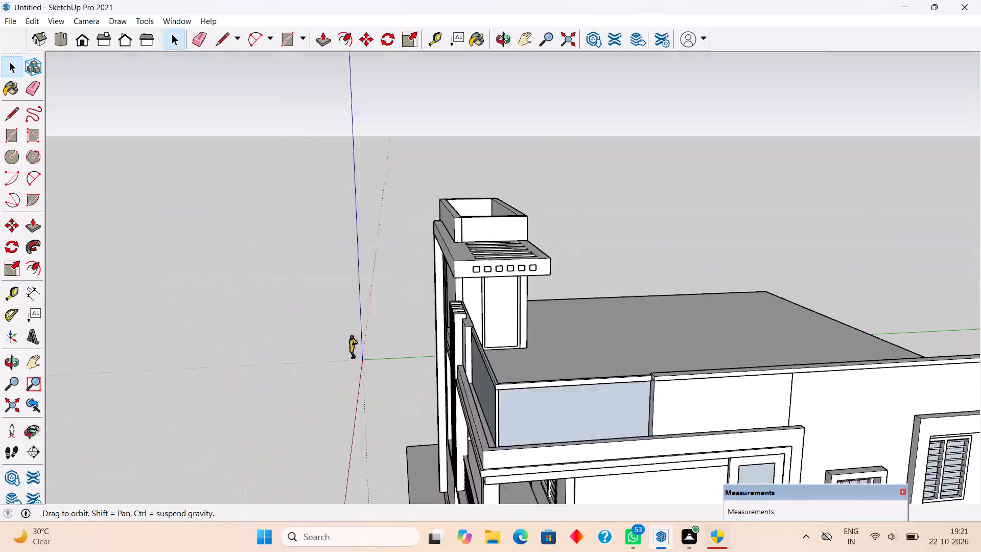
{"action": "middle_click_drag", "start_coordinate": [32, 434], "coordinate": [0, 449]}
{"action": "scroll", "coordinate": [487, 312], "scroll_direction": "up", "scroll_amount": 13}
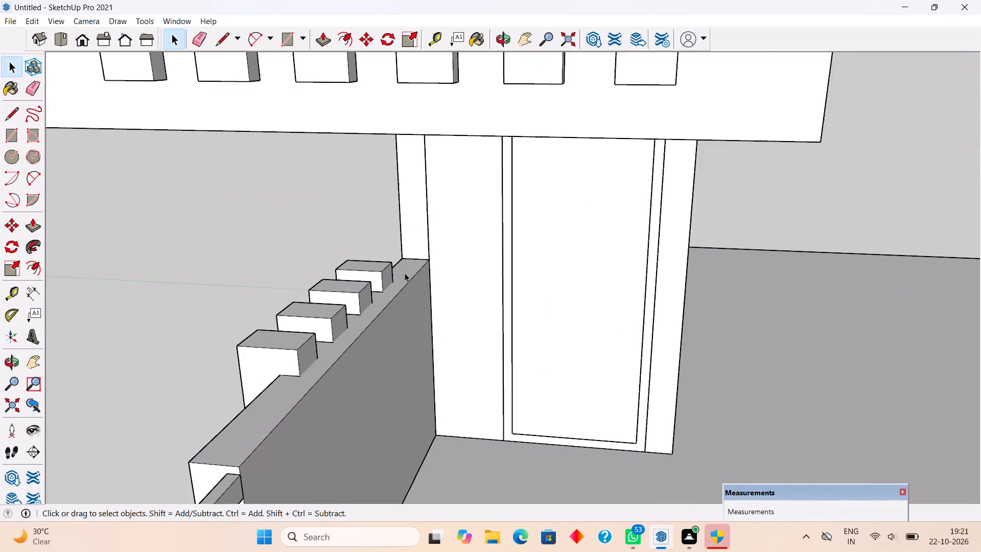
{"action": "scroll", "coordinate": [405, 273], "scroll_direction": "up", "scroll_amount": 6}
{"action": "key", "text": "l"}
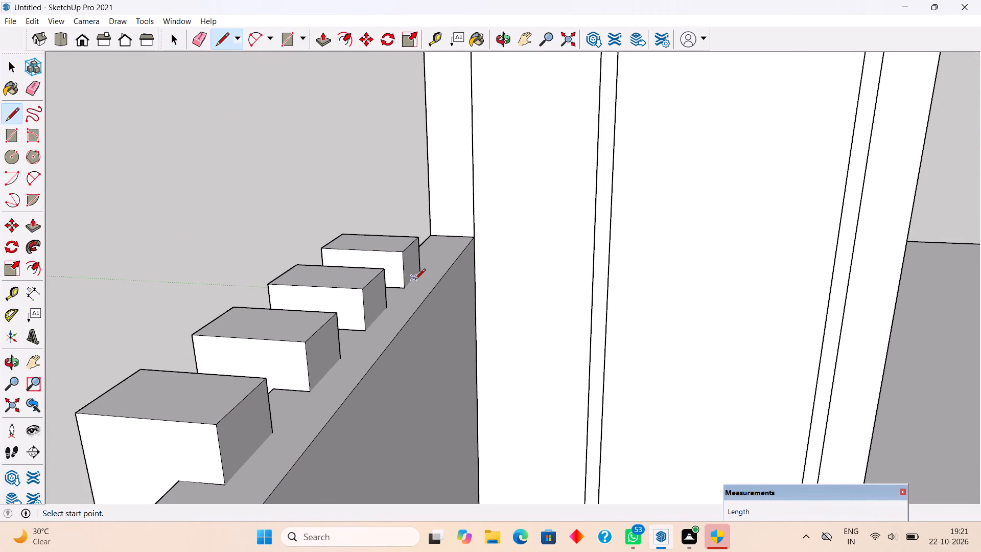
{"action": "left_click", "coordinate": [424, 272]}
{"action": "left_click", "coordinate": [405, 291]}
{"action": "key", "text": "space"}
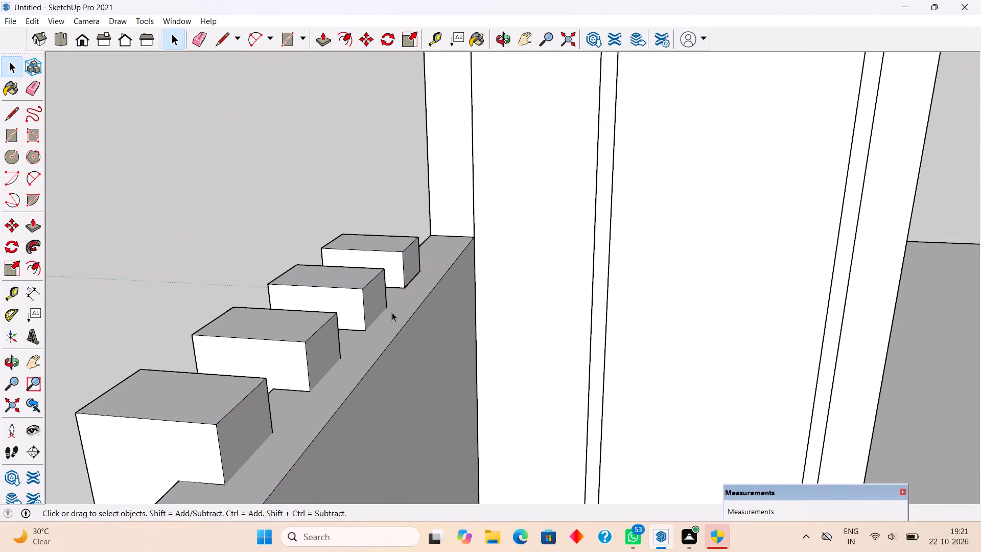
Draw the missing base edges where the sides of the other three fins meet the parapet top.
{"action": "key", "text": "l"}
{"action": "left_click", "coordinate": [387, 311]}
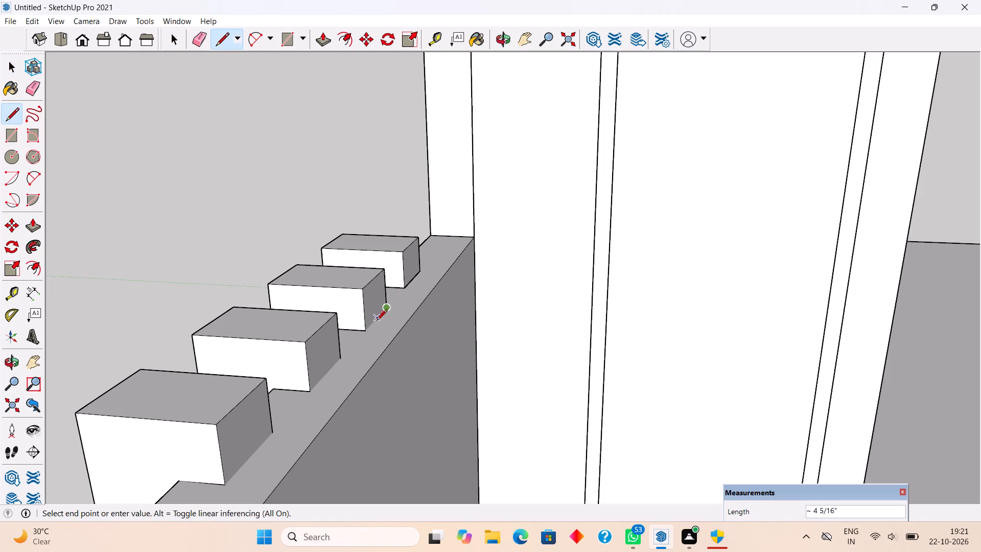
{"action": "left_click", "coordinate": [369, 328]}
{"action": "key", "text": "space"}
{"action": "key", "text": "l"}
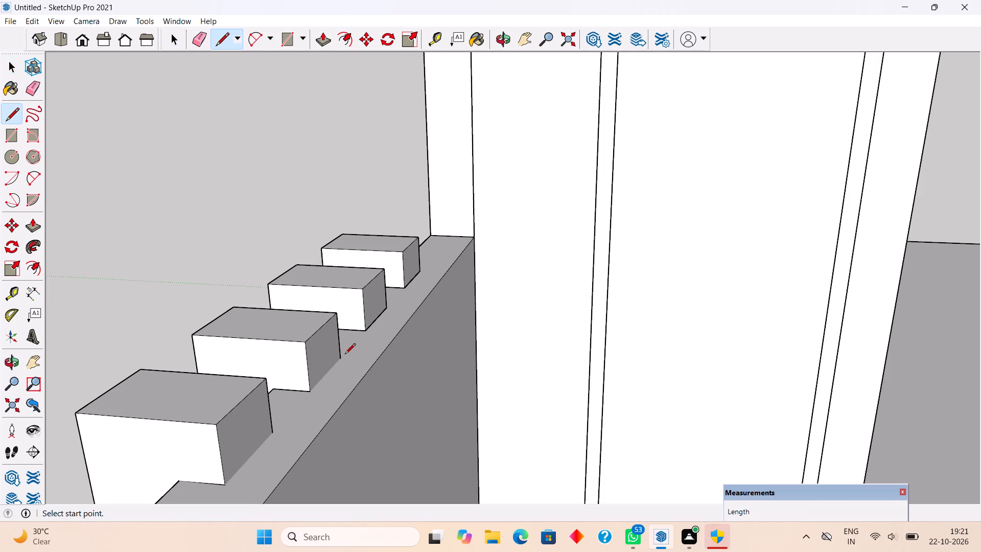
{"action": "left_click", "coordinate": [341, 358]}
{"action": "left_click", "coordinate": [309, 387]}
{"action": "key", "text": "space"}
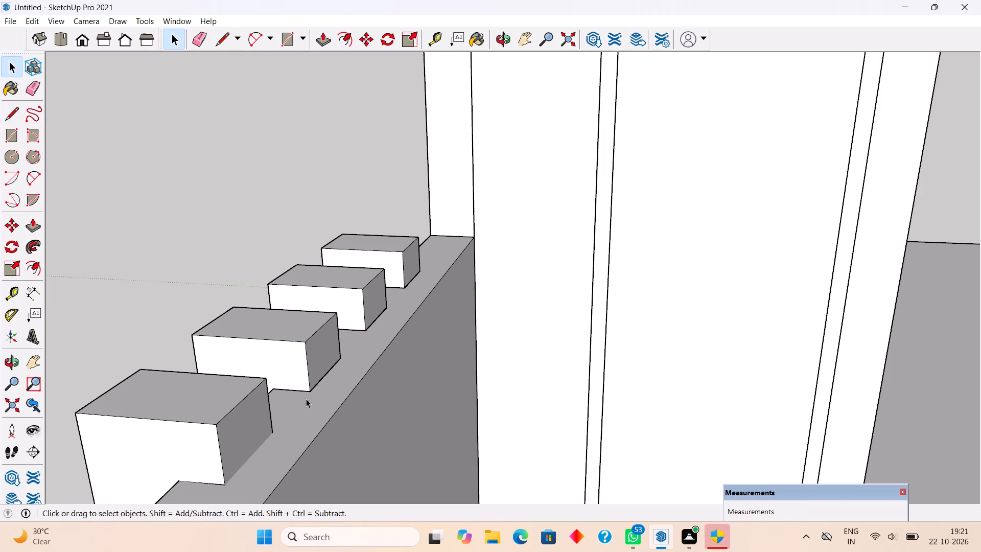
{"action": "key", "text": "l"}
{"action": "left_click", "coordinate": [269, 433]}
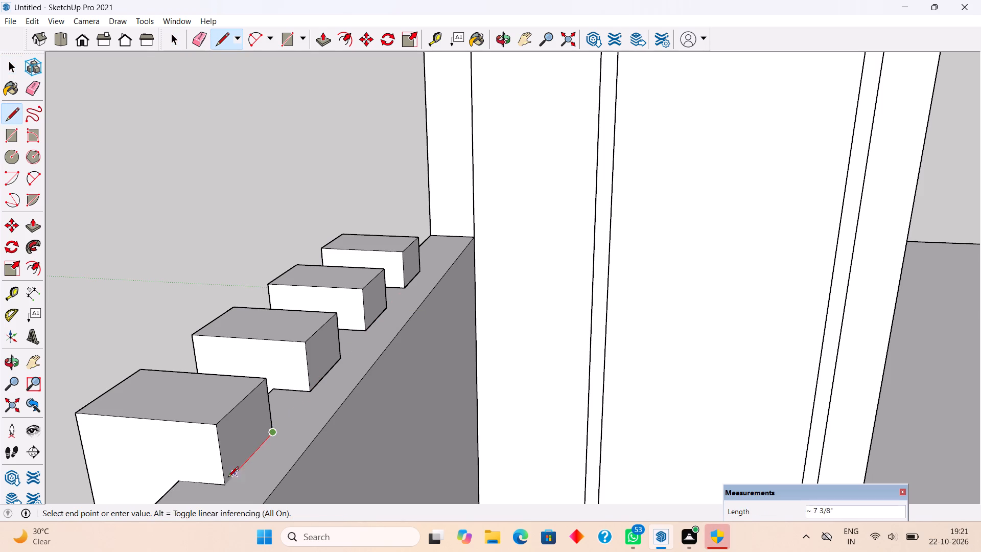
{"action": "left_click", "coordinate": [221, 486]}
{"action": "left_click", "coordinate": [180, 480]}
{"action": "key", "text": "space"}
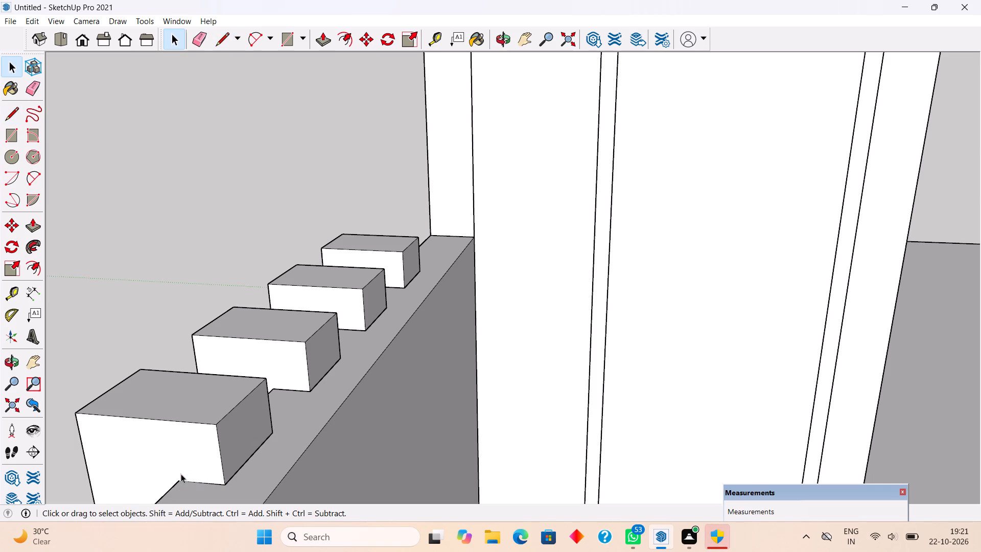
Examine the fins, slotted slab and balcony on the house's elevations from several sides.
{"action": "scroll", "coordinate": [241, 214], "scroll_direction": "down", "scroll_amount": 6}
{"action": "scroll", "coordinate": [282, 211], "scroll_direction": "down", "scroll_amount": 6}
{"action": "middle_click_drag", "start_coordinate": [290, 272], "coordinate": [363, 228]}
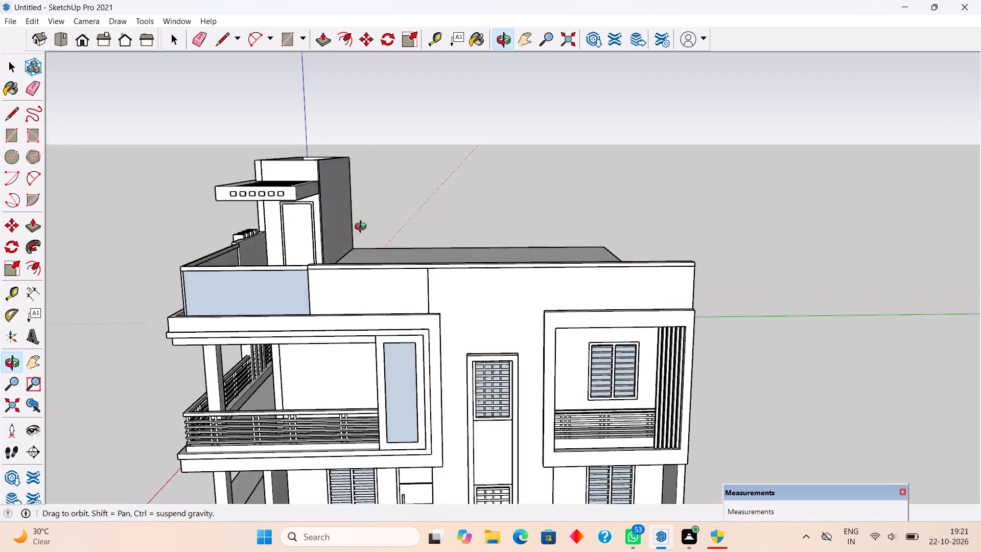
{"action": "middle_click_drag", "start_coordinate": [363, 228], "coordinate": [709, 191]}
{"action": "scroll", "coordinate": [548, 225], "scroll_direction": "down", "scroll_amount": 3}
{"action": "middle_click_drag", "start_coordinate": [384, 296], "coordinate": [511, 262]}
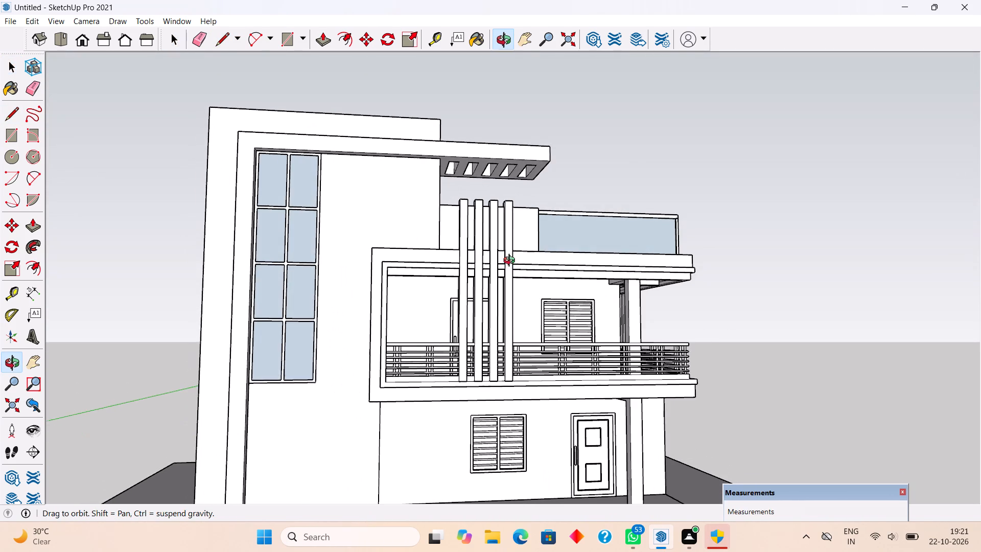
{"action": "middle_click_drag", "start_coordinate": [511, 262], "coordinate": [510, 253]}
{"action": "scroll", "coordinate": [510, 253], "scroll_direction": "down", "scroll_amount": 3}
{"action": "middle_click_drag", "start_coordinate": [530, 265], "coordinate": [521, 334]}
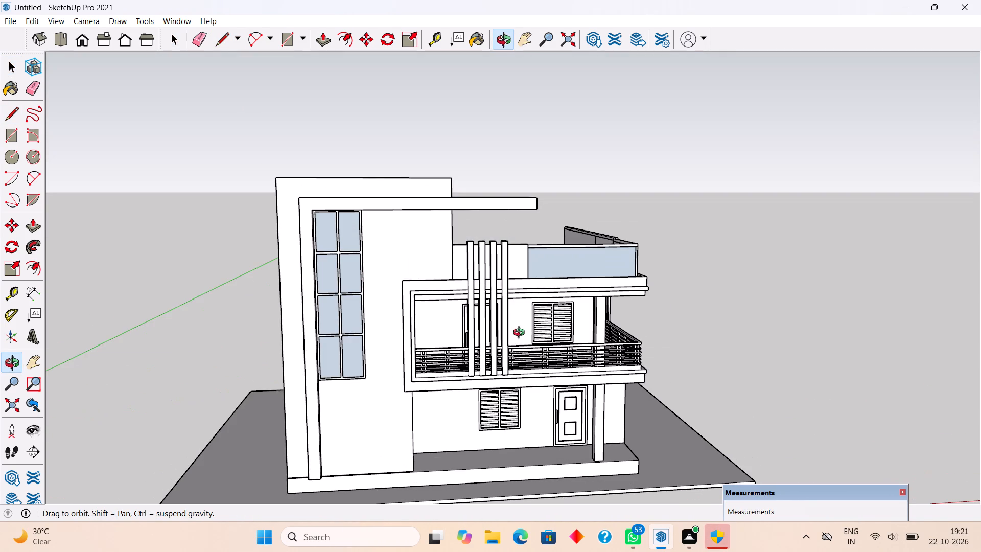
{"action": "middle_click_drag", "start_coordinate": [521, 334], "coordinate": [451, 323]}
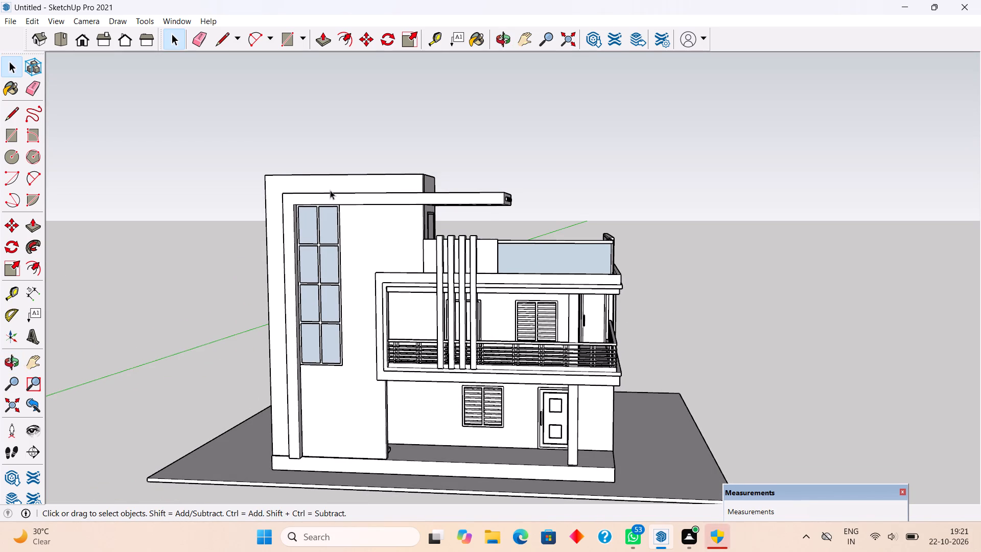
From the outer back corner of the tower parapet, draw a rectangle about 9' 5" by 7' 6" and Push/Pull it up 1.5'.
{"action": "middle_click_drag", "start_coordinate": [350, 217], "coordinate": [389, 264]}
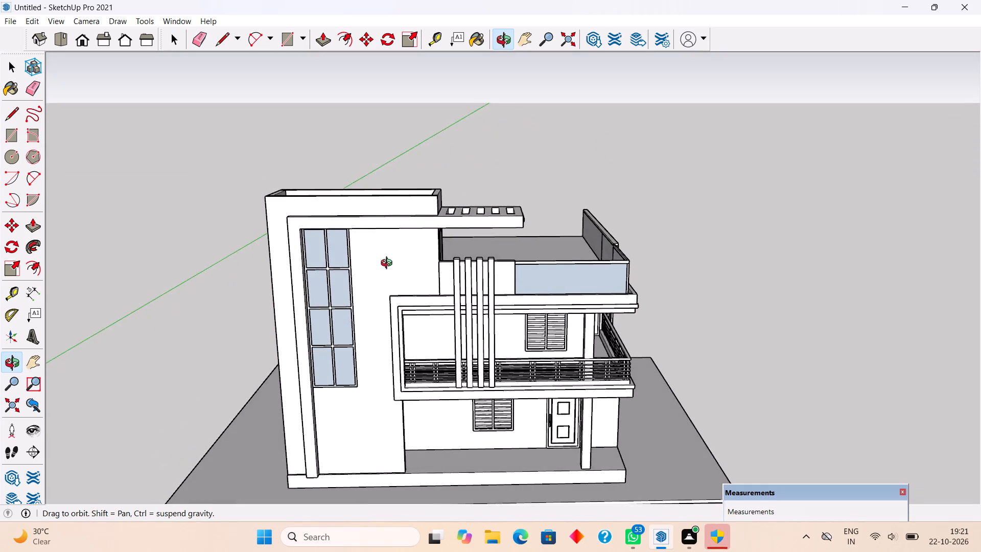
{"action": "middle_click_drag", "start_coordinate": [389, 264], "coordinate": [410, 313]}
{"action": "middle_click_drag", "start_coordinate": [358, 230], "coordinate": [358, 271]}
{"action": "scroll", "coordinate": [322, 255], "scroll_direction": "up", "scroll_amount": 4}
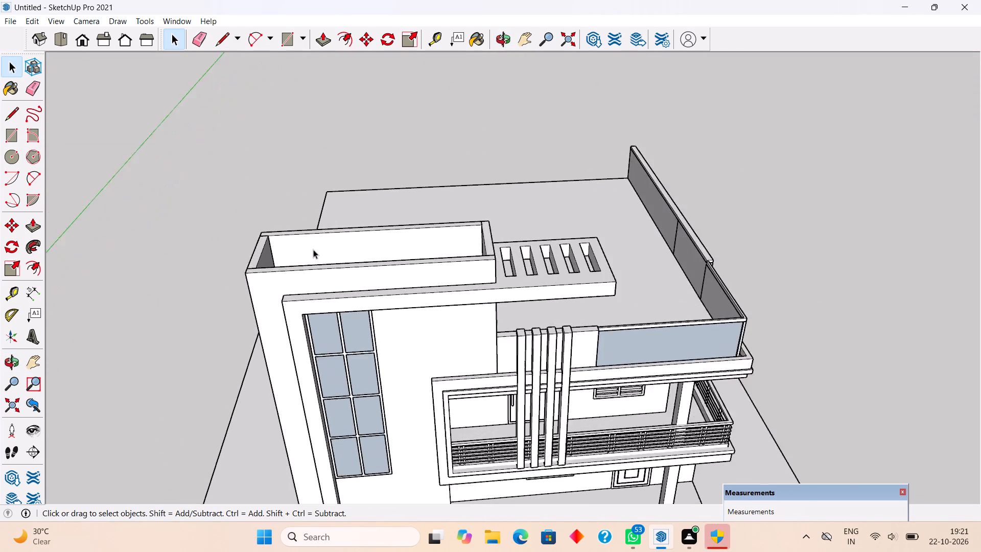
{"action": "scroll", "coordinate": [313, 249], "scroll_direction": "up", "scroll_amount": 2}
{"action": "middle_click_drag", "start_coordinate": [324, 248], "coordinate": [329, 247]}
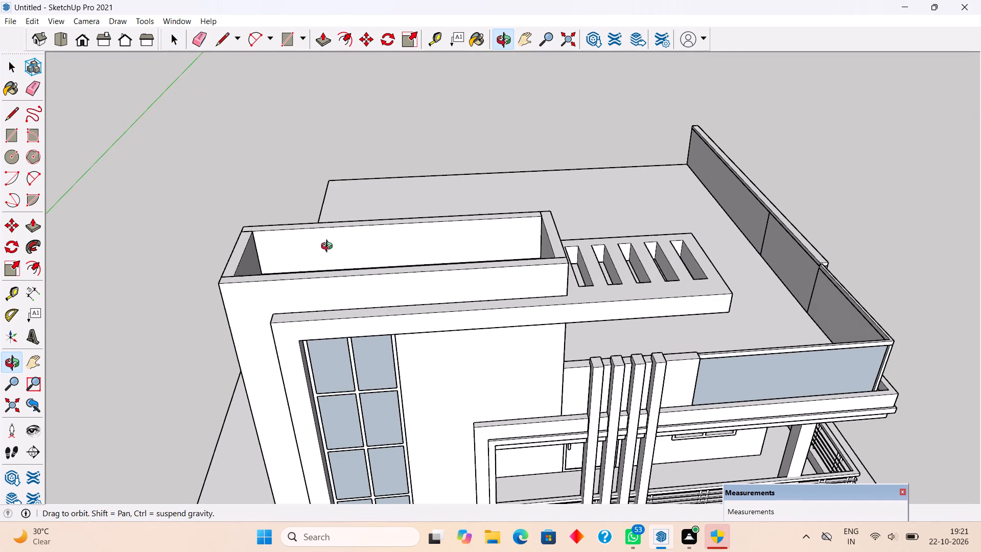
{"action": "middle_click_drag", "start_coordinate": [329, 247], "coordinate": [382, 274]}
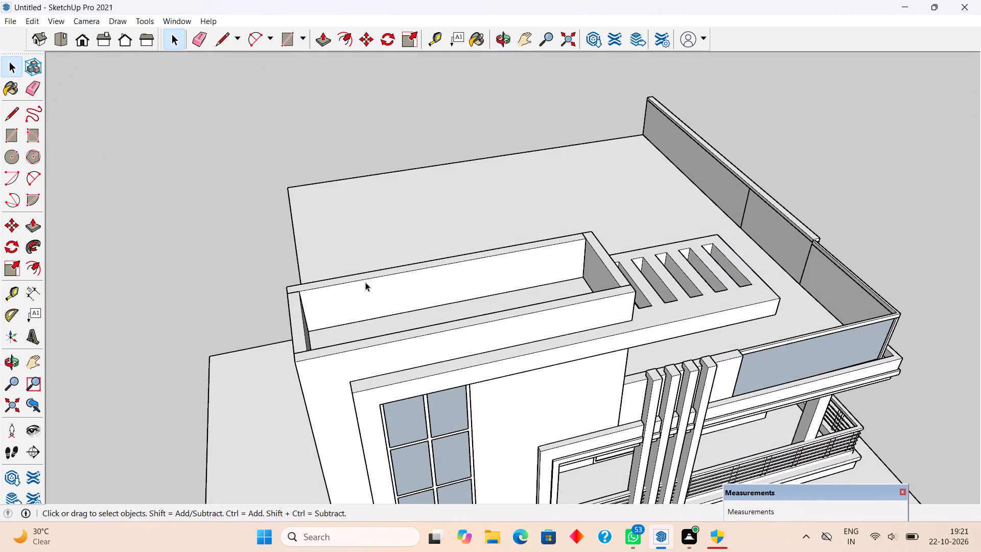
{"action": "key", "text": "r"}
{"action": "left_click", "coordinate": [286, 288]}
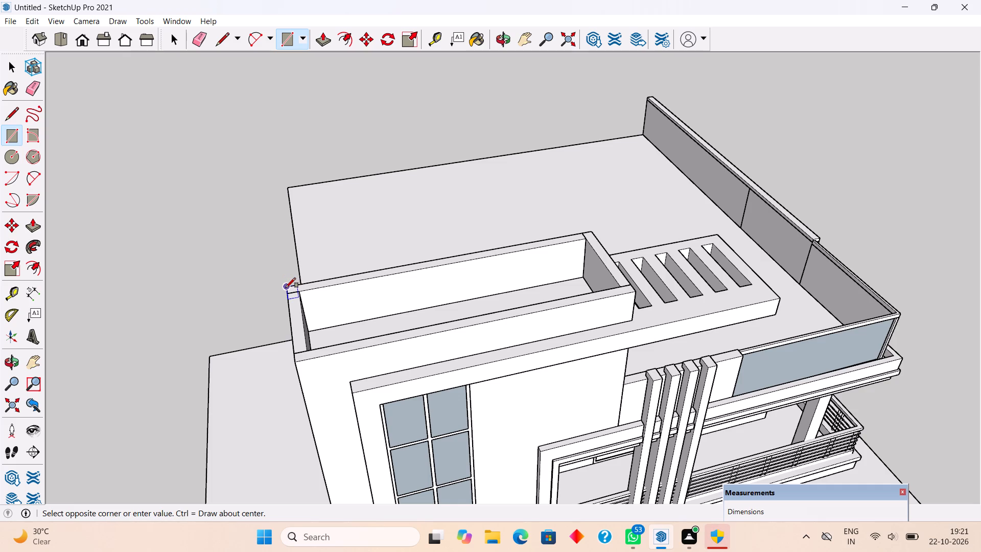
{"action": "left_click", "coordinate": [452, 331]}
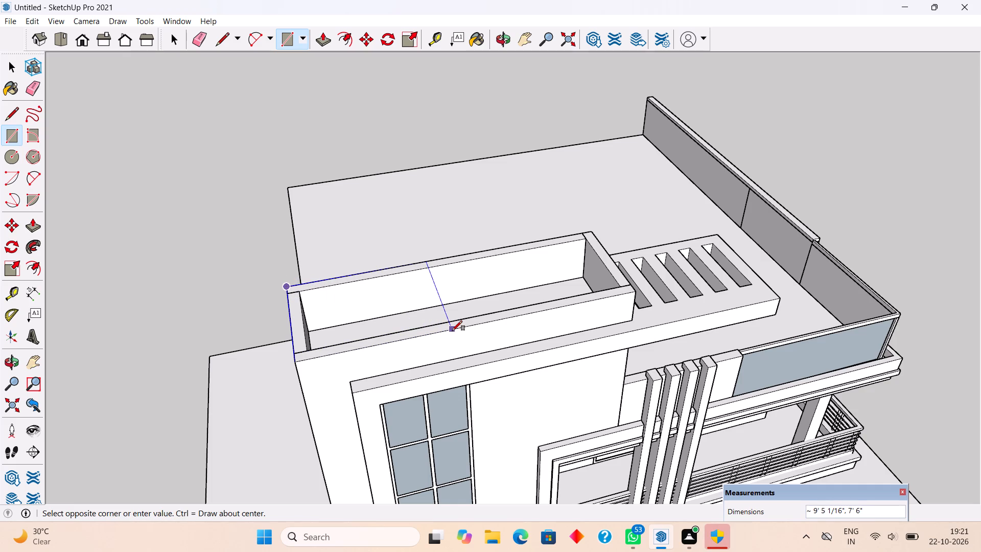
{"action": "key", "text": "p"}
{"action": "left_click", "coordinate": [426, 320]}
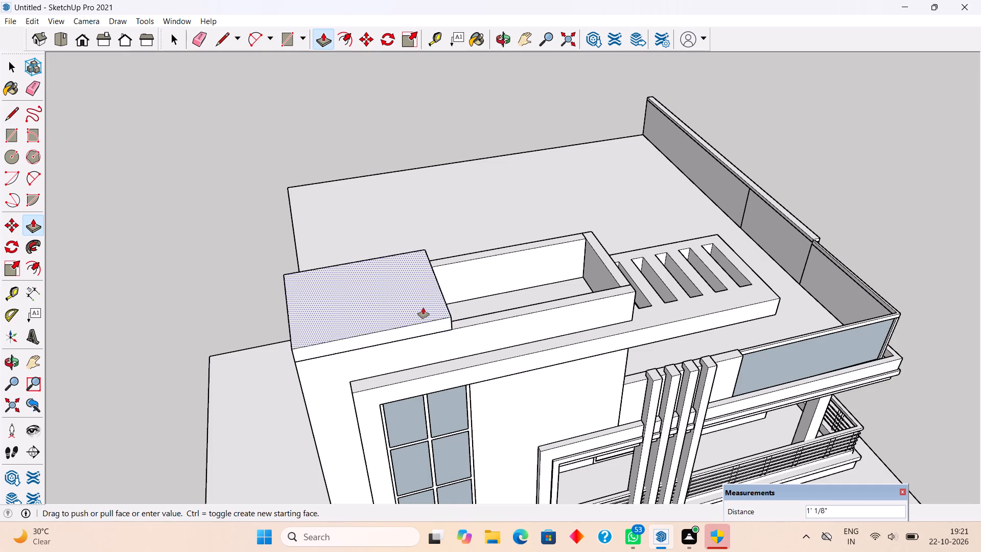
{"action": "type", "text": "1.5'"}
{"action": "key", "text": "Return"}
Make the whole raised block on the tower parapet a group.
{"action": "key", "text": "space"}
{"action": "triple_click", "coordinate": [423, 306]}
{"action": "right_click", "coordinate": [423, 306]}
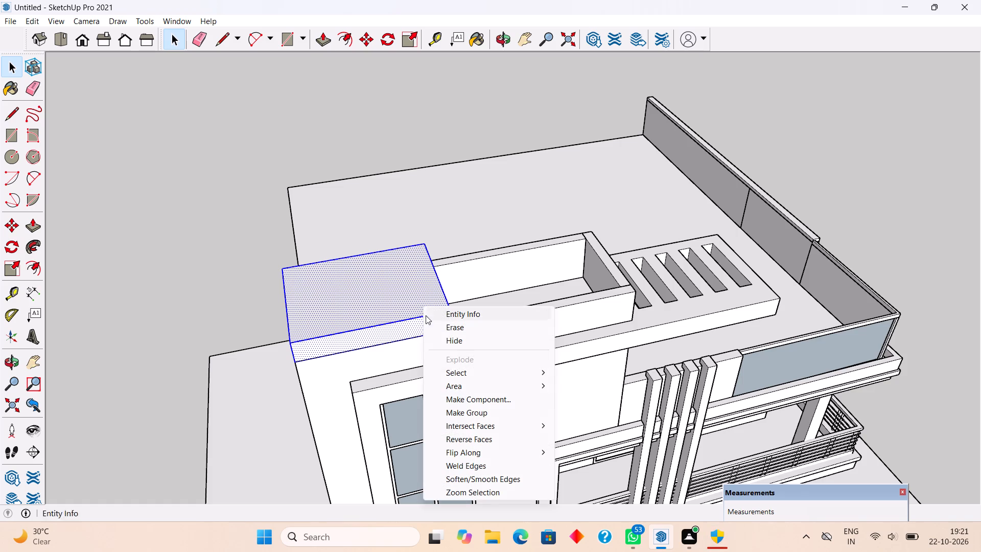
{"action": "left_click", "coordinate": [471, 409]}
{"action": "left_click", "coordinate": [427, 134]}
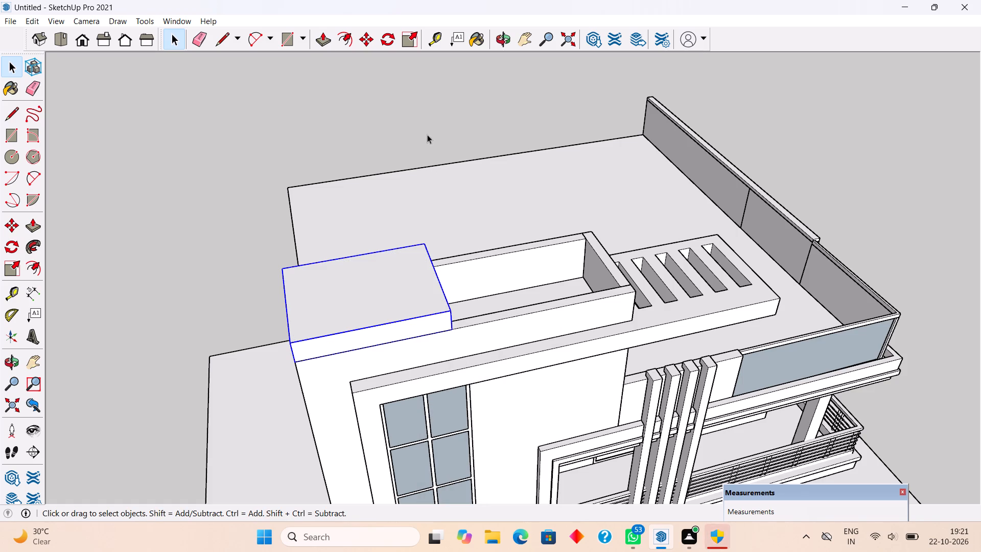
Place a vertical guide on the block's end face, from its front edge to the parapet's inner edge.
{"action": "middle_click_drag", "start_coordinate": [502, 322], "coordinate": [357, 153]}
{"action": "scroll", "coordinate": [357, 153], "scroll_direction": "down", "scroll_amount": 3}
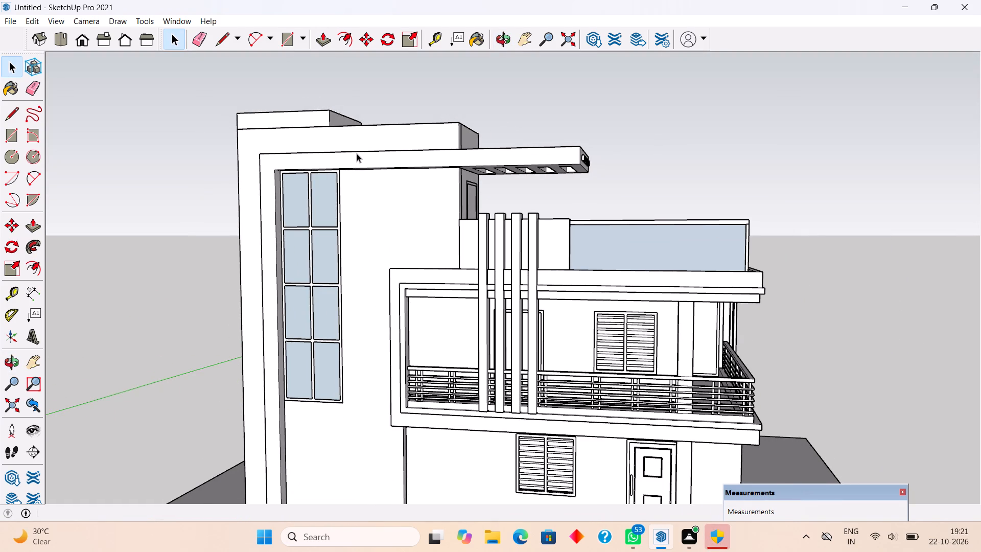
{"action": "middle_click_drag", "start_coordinate": [357, 129], "coordinate": [292, 267]}
{"action": "scroll", "coordinate": [318, 146], "scroll_direction": "up", "scroll_amount": 11}
{"action": "middle_click_drag", "start_coordinate": [279, 209], "coordinate": [240, 236]}
{"action": "scroll", "coordinate": [256, 177], "scroll_direction": "up", "scroll_amount": 11}
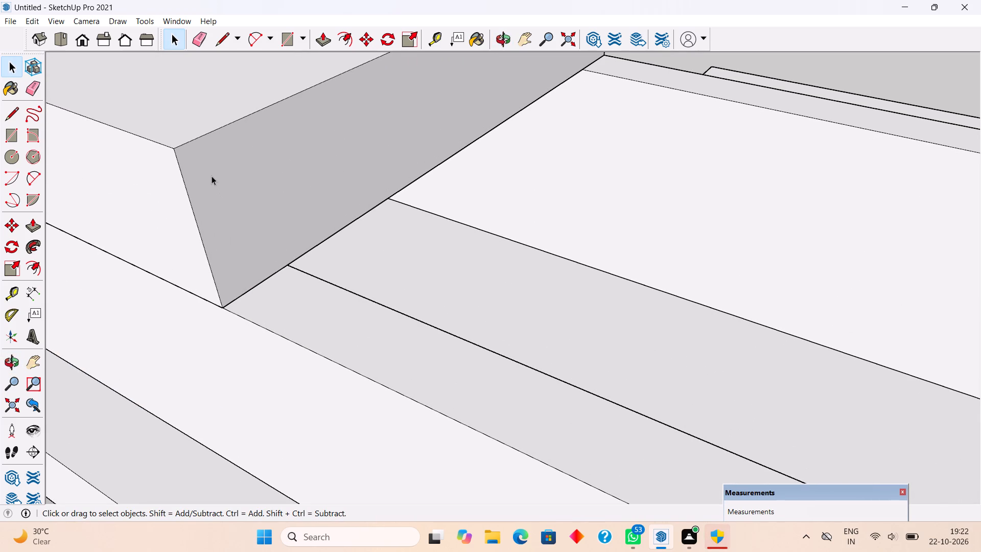
{"action": "key", "text": "t"}
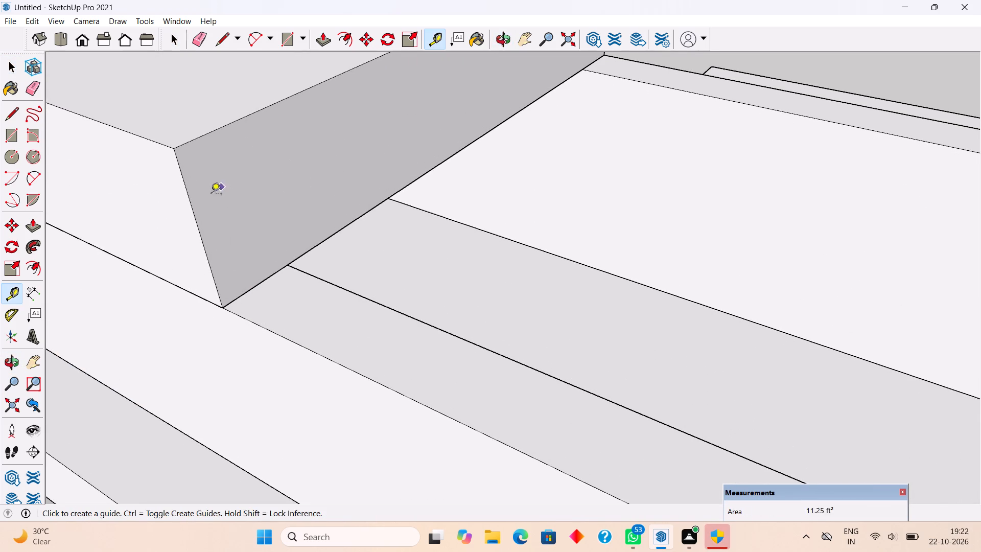
{"action": "left_click", "coordinate": [198, 236]}
{"action": "left_click", "coordinate": [287, 262]}
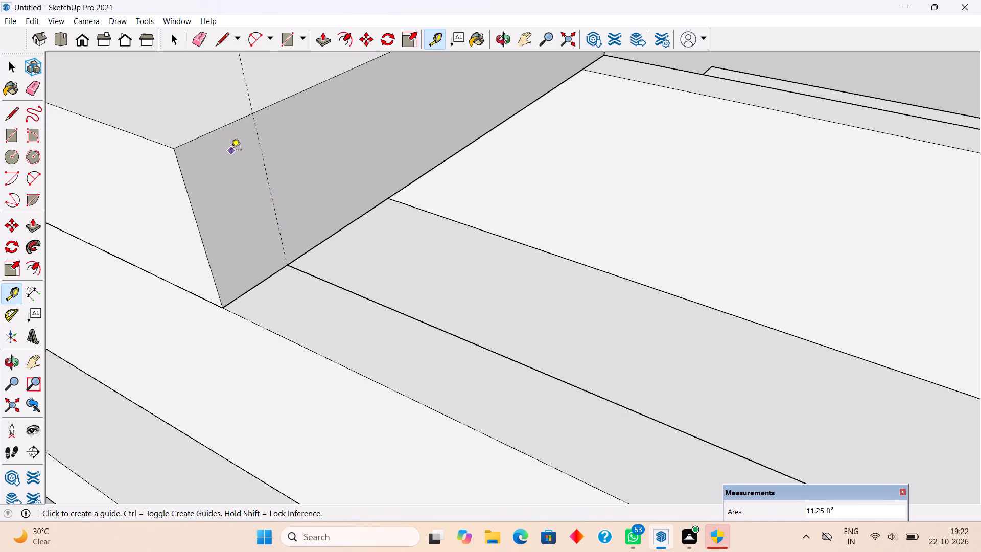
Draw a rectangle about 1 13/16" by 5 1/4" at the top of the block's end face and Push/Pull it about 12' 5" along the parapet.
{"action": "key", "text": "r"}
{"action": "left_click", "coordinate": [191, 145]}
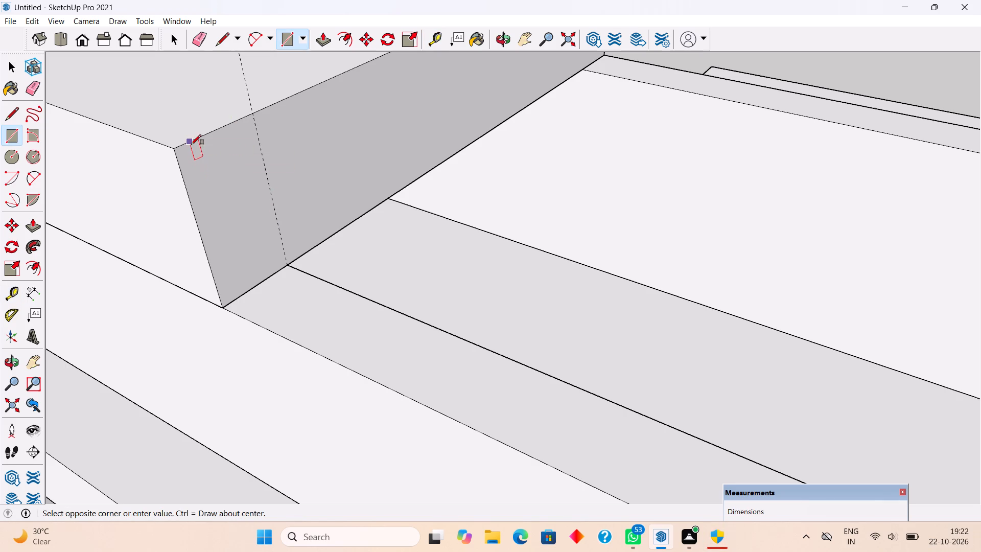
{"action": "left_click", "coordinate": [240, 139]}
{"action": "key", "text": "p"}
{"action": "left_click", "coordinate": [225, 132]}
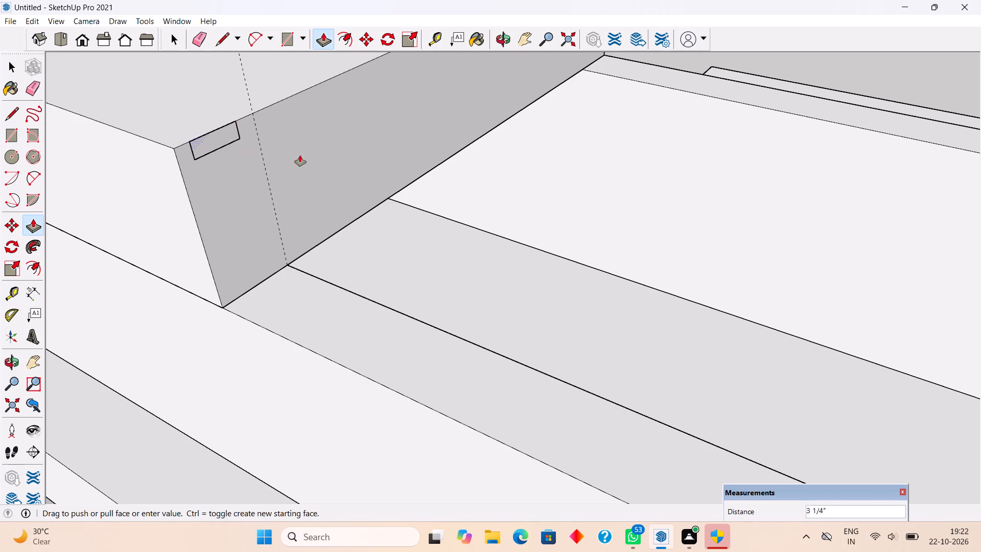
{"action": "scroll", "coordinate": [330, 162], "scroll_direction": "down", "scroll_amount": 20}
{"action": "scroll", "coordinate": [330, 162], "scroll_direction": "down", "scroll_amount": 2}
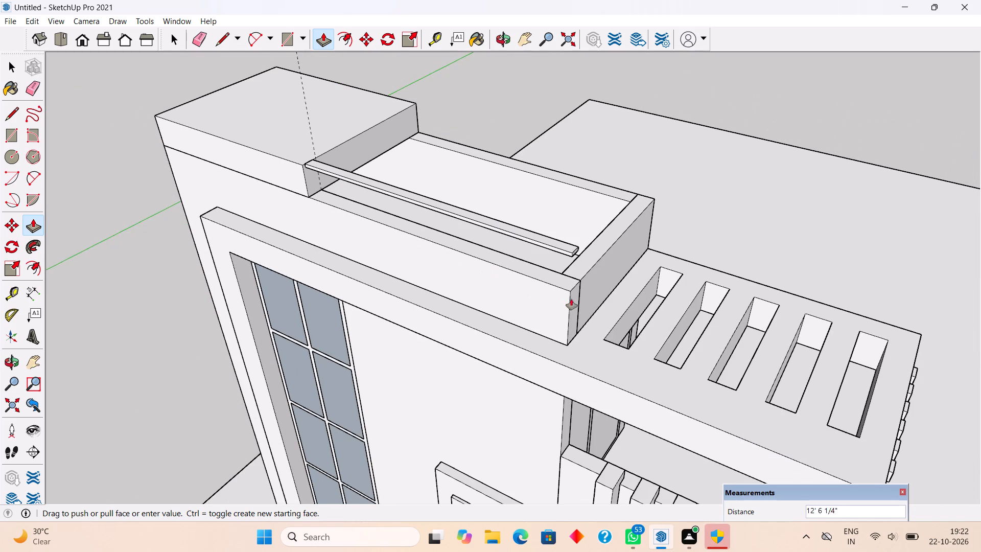
{"action": "left_click", "coordinate": [571, 299]}
Place a guide across the long rail's inner side, parallel to its free end.
{"action": "middle_click_drag", "start_coordinate": [599, 270], "coordinate": [270, 332]}
{"action": "scroll", "coordinate": [429, 277], "scroll_direction": "up", "scroll_amount": 2}
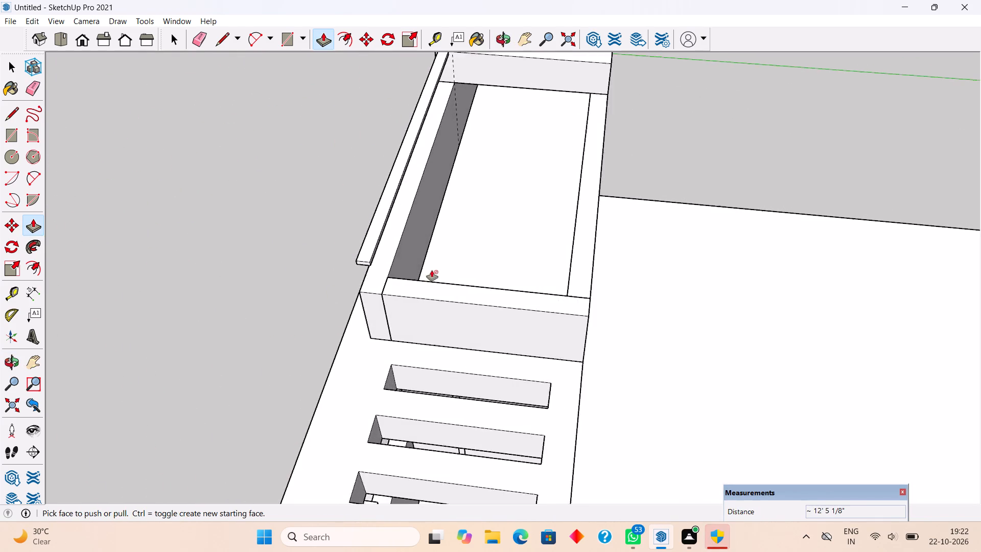
{"action": "scroll", "coordinate": [432, 270], "scroll_direction": "up", "scroll_amount": 3}
{"action": "middle_click_drag", "start_coordinate": [572, 286], "coordinate": [309, 314]}
{"action": "scroll", "coordinate": [309, 314], "scroll_direction": "down", "scroll_amount": 6}
{"action": "scroll", "coordinate": [240, 210], "scroll_direction": "up", "scroll_amount": 5}
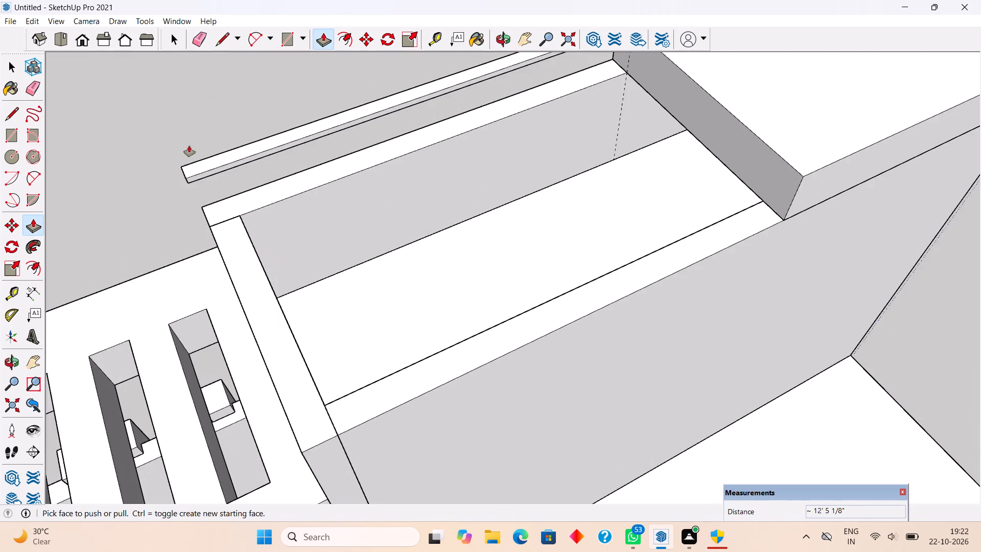
{"action": "scroll", "coordinate": [176, 160], "scroll_direction": "up", "scroll_amount": 4}
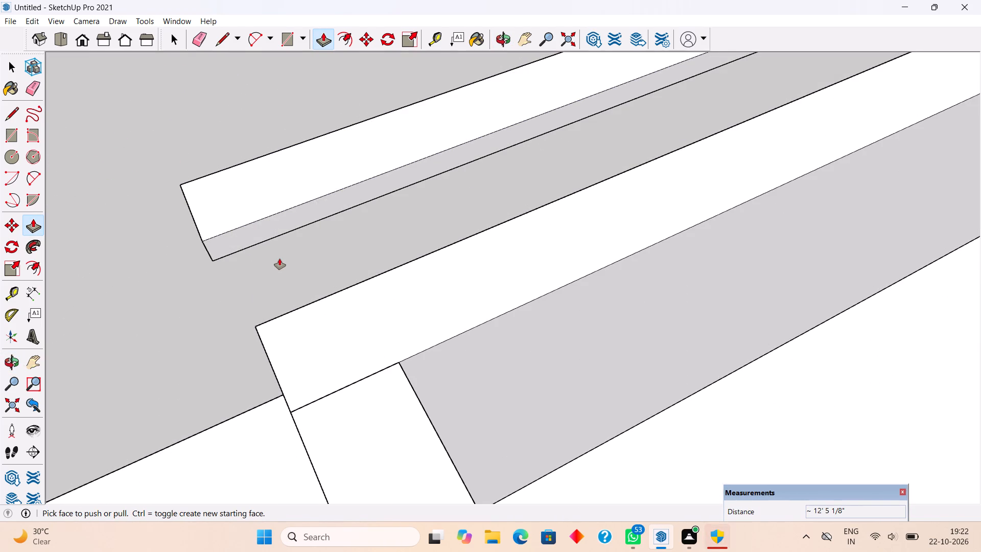
{"action": "key", "text": "t"}
{"action": "left_click", "coordinate": [206, 253]}
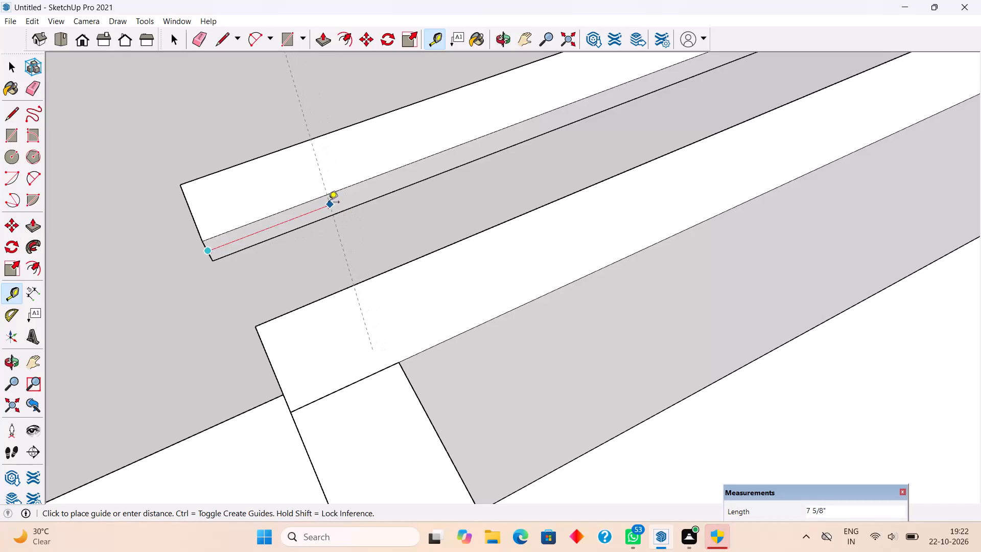
{"action": "left_click", "coordinate": [319, 209]}
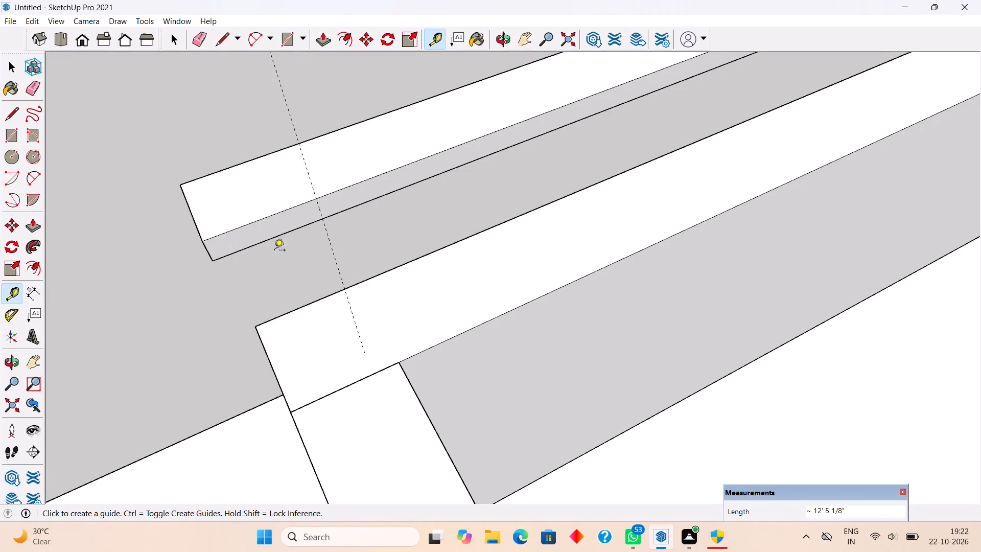
Draw a 1 13/16" edge along the guide on the rail's inner side, marking off its end segment.
{"action": "middle_click_drag", "start_coordinate": [253, 259], "coordinate": [386, 206]}
{"action": "scroll", "coordinate": [386, 205], "scroll_direction": "down", "scroll_amount": 3}
{"action": "key", "text": "l"}
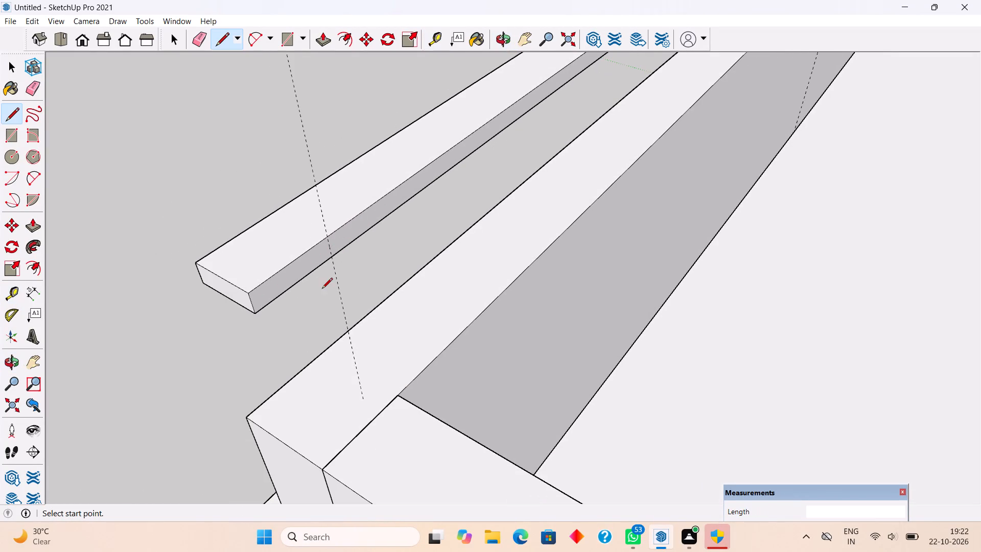
{"action": "left_click", "coordinate": [332, 261]}
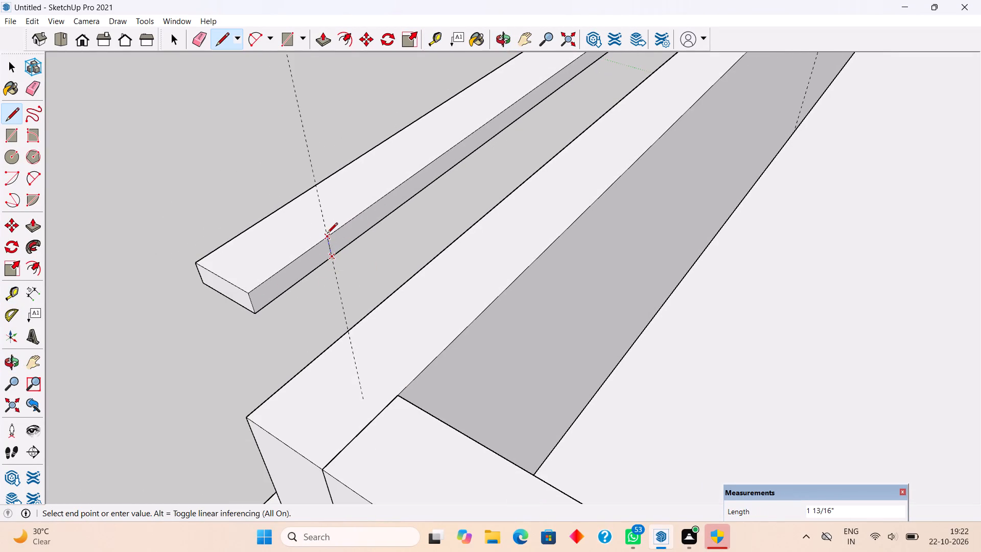
{"action": "left_click", "coordinate": [327, 234]}
{"action": "key", "text": "space"}
Push the rail's free end face back about 1 13/16".
{"action": "key", "text": "p"}
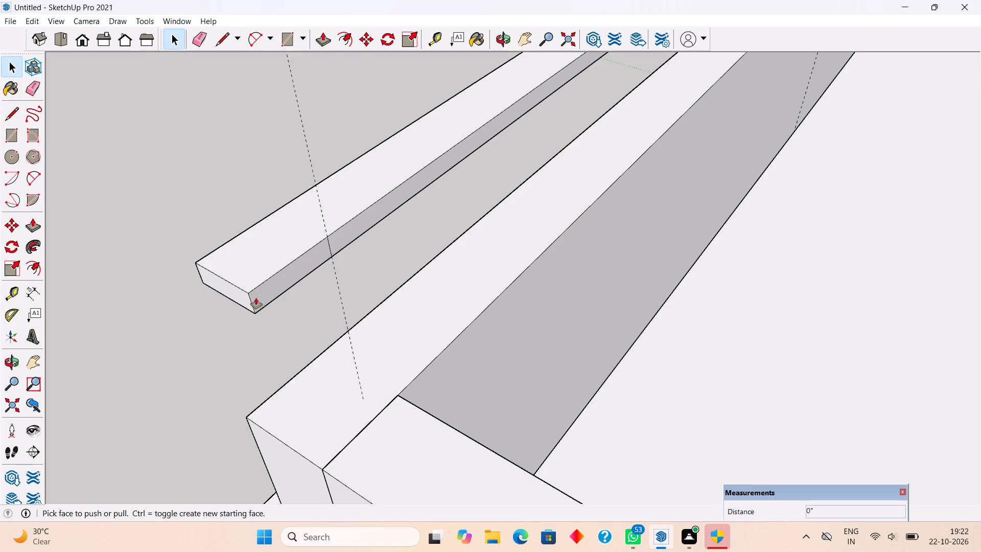
{"action": "left_click", "coordinate": [250, 300]}
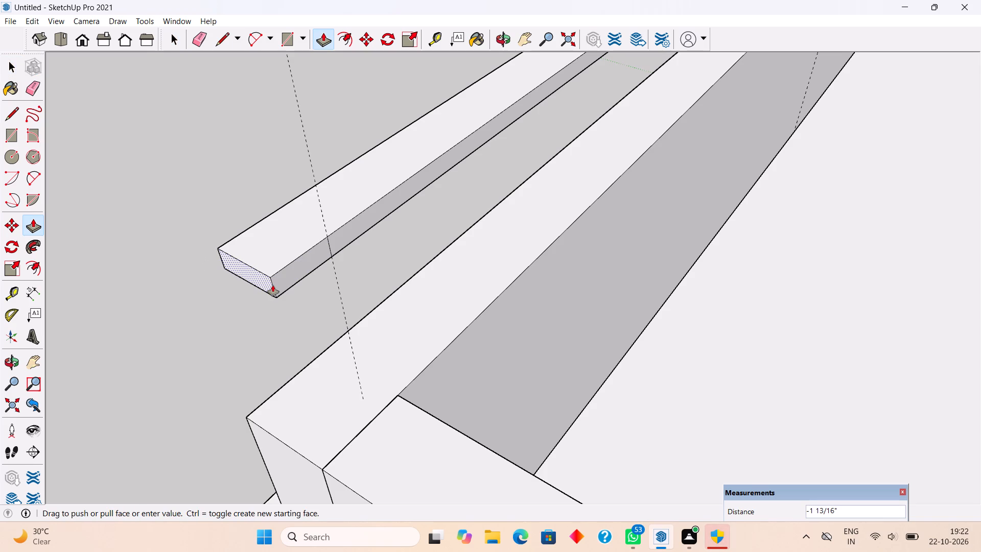
{"action": "left_click", "coordinate": [273, 285]}
Push/Pull the marked end segment of the long rail about 6' 11" across the tower to the opposite parapet.
{"action": "key", "text": "p"}
{"action": "left_click", "coordinate": [285, 280]}
{"action": "scroll", "coordinate": [376, 311], "scroll_direction": "down", "scroll_amount": 4}
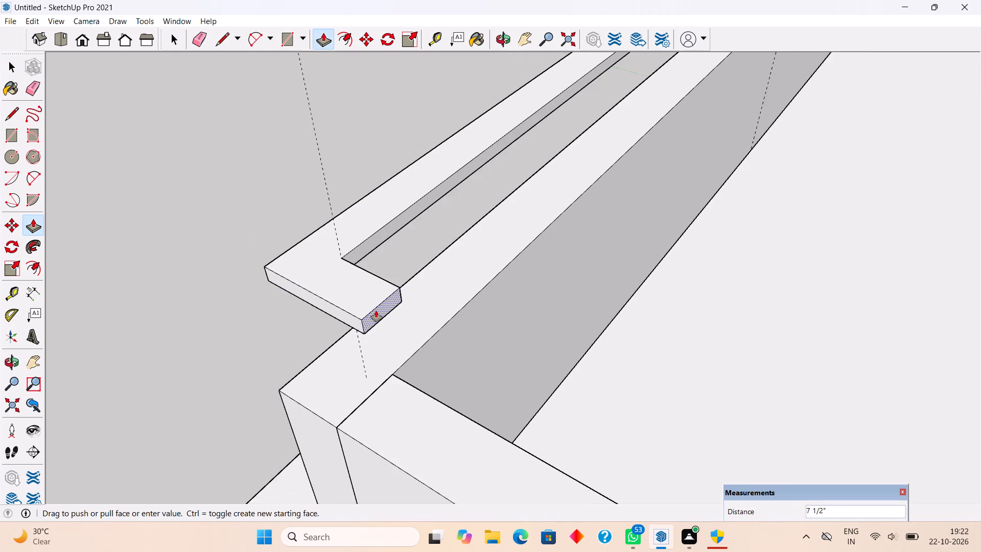
{"action": "scroll", "coordinate": [376, 311], "scroll_direction": "down", "scroll_amount": 17}
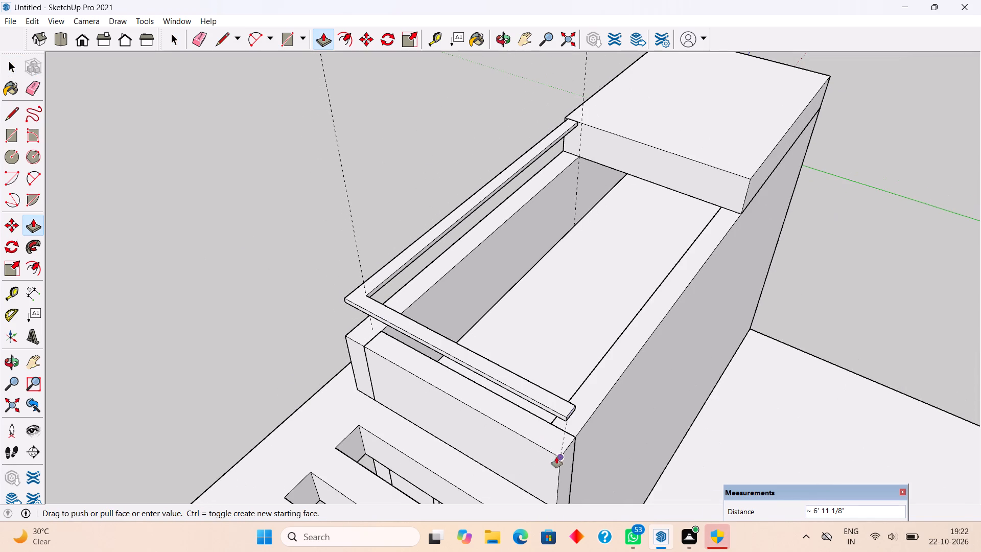
{"action": "left_click", "coordinate": [562, 449]}
Draw a 1 13/16" vertical edge on the inner side of the cross rail, marking off its free end segment.
{"action": "middle_click_drag", "start_coordinate": [615, 405], "coordinate": [238, 401]}
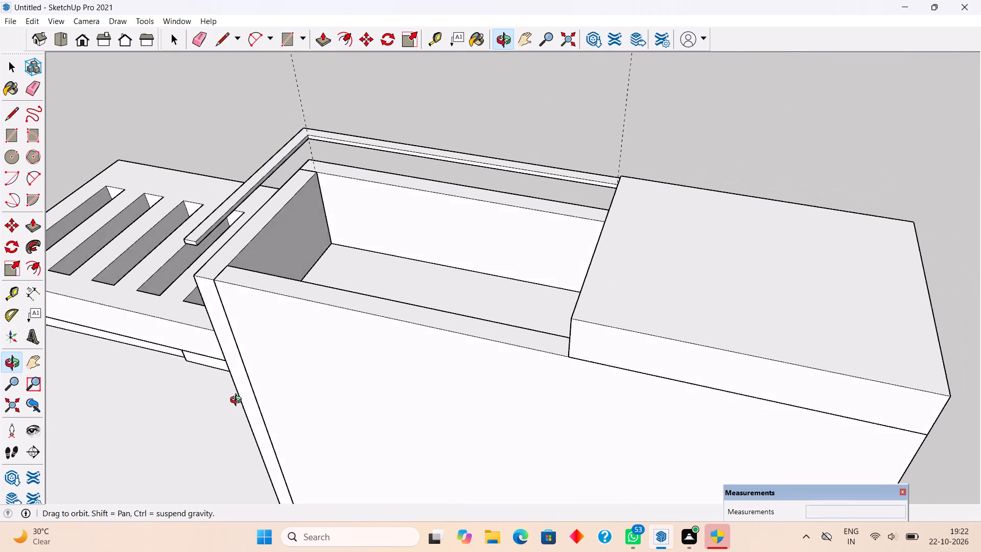
{"action": "middle_click_drag", "start_coordinate": [238, 401], "coordinate": [186, 398]}
{"action": "scroll", "coordinate": [179, 392], "scroll_direction": "down", "scroll_amount": 1}
{"action": "scroll", "coordinate": [156, 174], "scroll_direction": "up", "scroll_amount": 7}
{"action": "scroll", "coordinate": [156, 174], "scroll_direction": "down", "scroll_amount": 3}
{"action": "scroll", "coordinate": [277, 264], "scroll_direction": "up", "scroll_amount": 3}
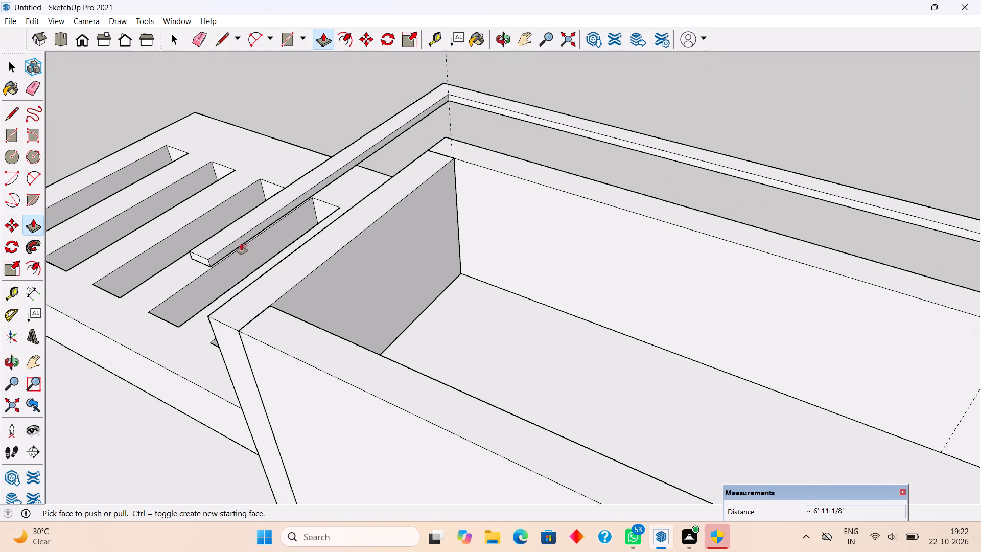
{"action": "scroll", "coordinate": [237, 245], "scroll_direction": "up", "scroll_amount": 6}
{"action": "key", "text": "l"}
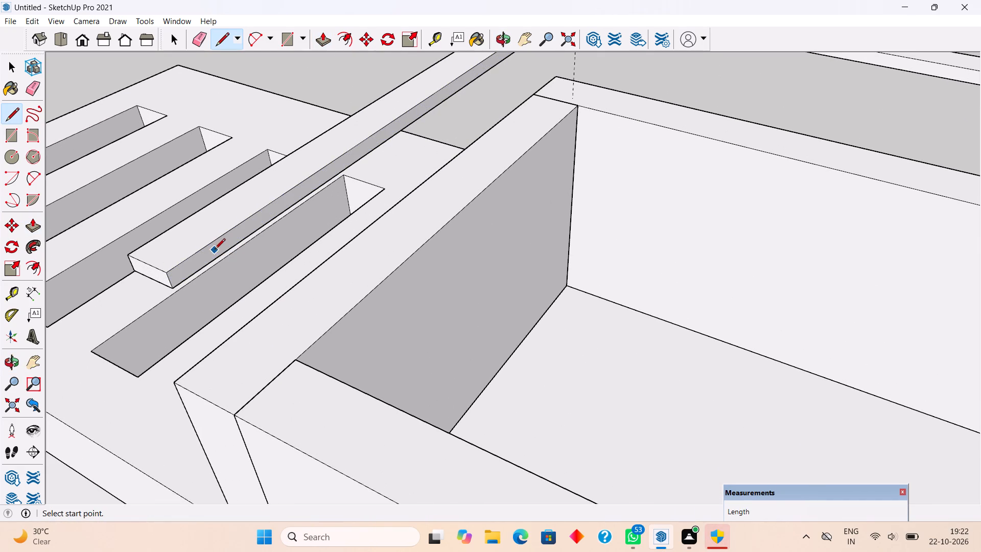
{"action": "left_click", "coordinate": [212, 259]}
{"action": "left_click", "coordinate": [206, 250]}
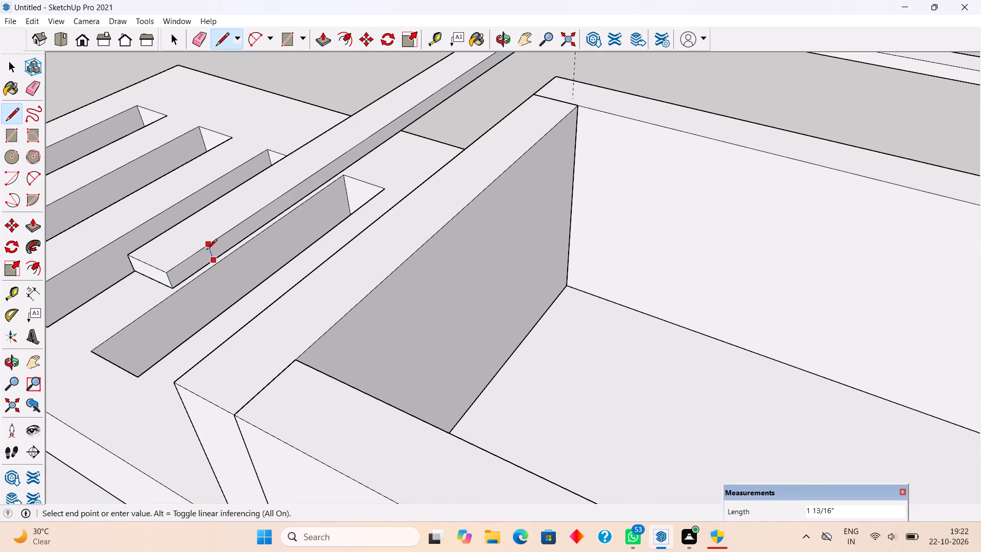
Push/Pull the cross rail's marked end segment along the parapet until it meets the raised block.
{"action": "key", "text": "p"}
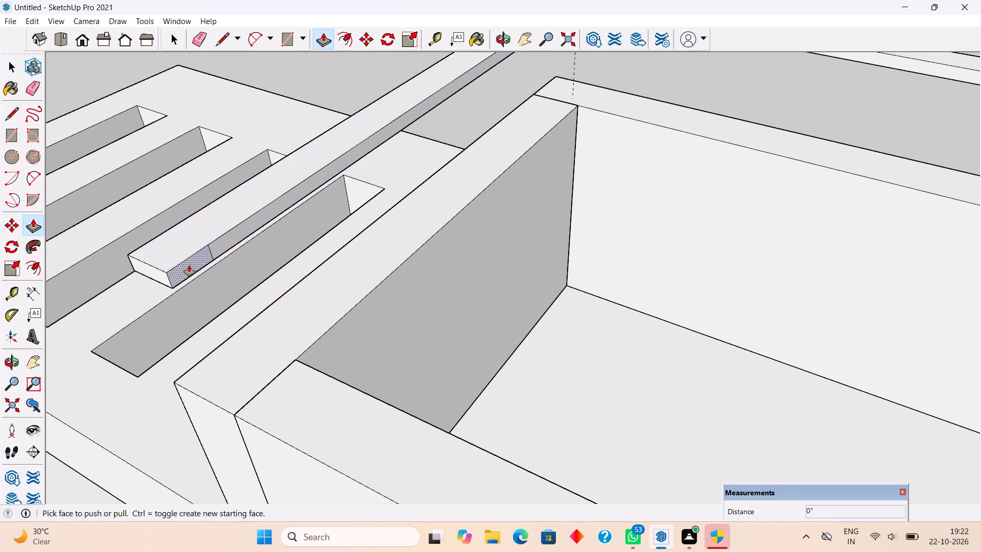
{"action": "left_click", "coordinate": [189, 265]}
{"action": "scroll", "coordinate": [226, 268], "scroll_direction": "down", "scroll_amount": 20}
{"action": "scroll", "coordinate": [226, 268], "scroll_direction": "down", "scroll_amount": 1}
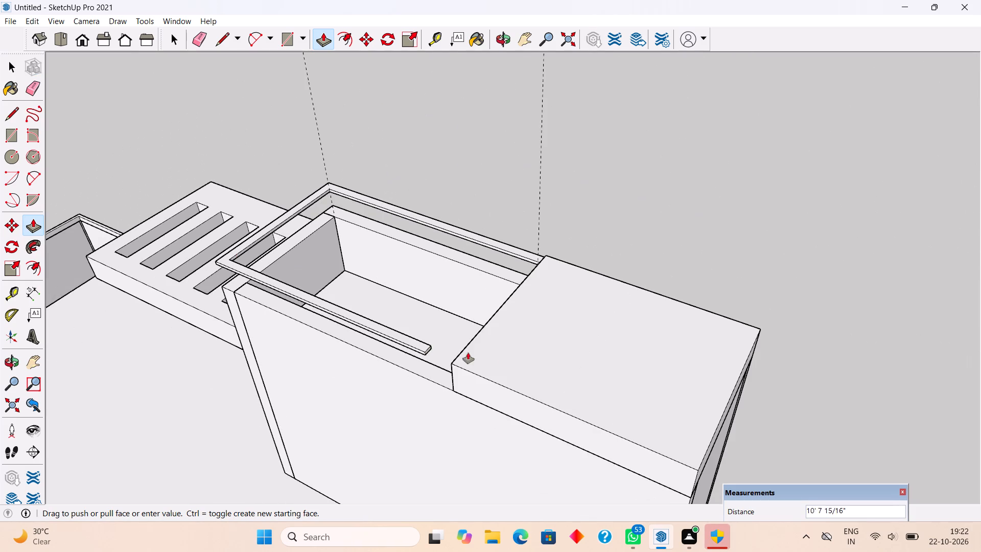
{"action": "left_click", "coordinate": [452, 369]}
{"action": "middle_click_drag", "start_coordinate": [465, 362], "coordinate": [605, 326]}
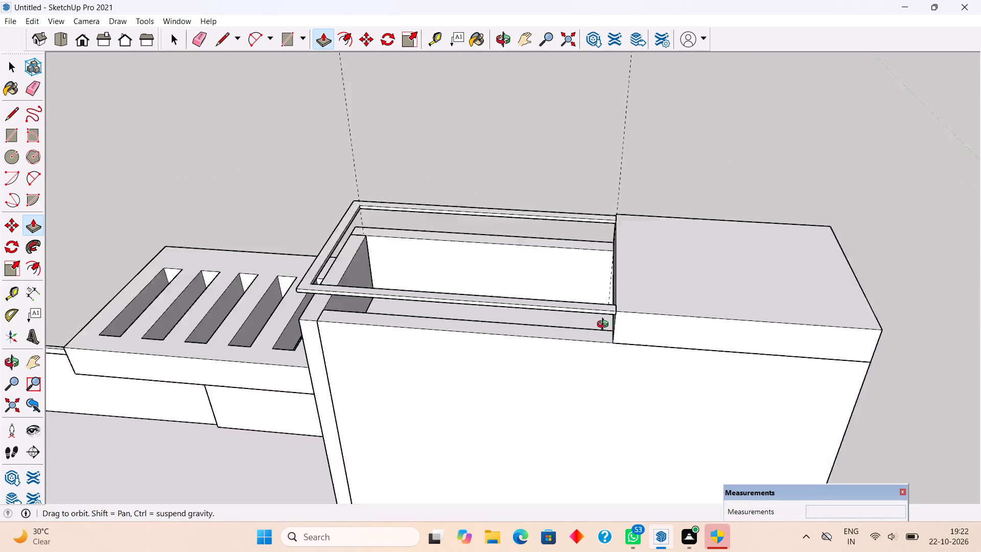
{"action": "middle_click_drag", "start_coordinate": [605, 326], "coordinate": [767, 295]}
Make the complete U-shaped overhead rail frame a group.
{"action": "key", "text": "space"}
{"action": "middle_click_drag", "start_coordinate": [397, 221], "coordinate": [744, 255]}
{"action": "scroll", "coordinate": [744, 255], "scroll_direction": "down", "scroll_amount": 7}
{"action": "middle_click_drag", "start_coordinate": [649, 283], "coordinate": [804, 179]}
{"action": "scroll", "coordinate": [611, 186], "scroll_direction": "up", "scroll_amount": 6}
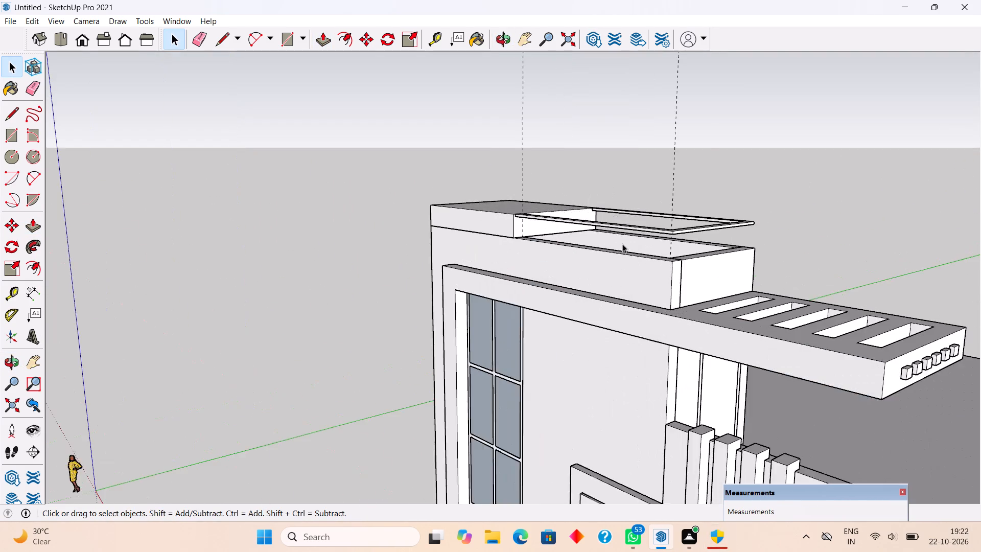
{"action": "scroll", "coordinate": [622, 244], "scroll_direction": "up", "scroll_amount": 3}
{"action": "triple_click", "coordinate": [673, 220]}
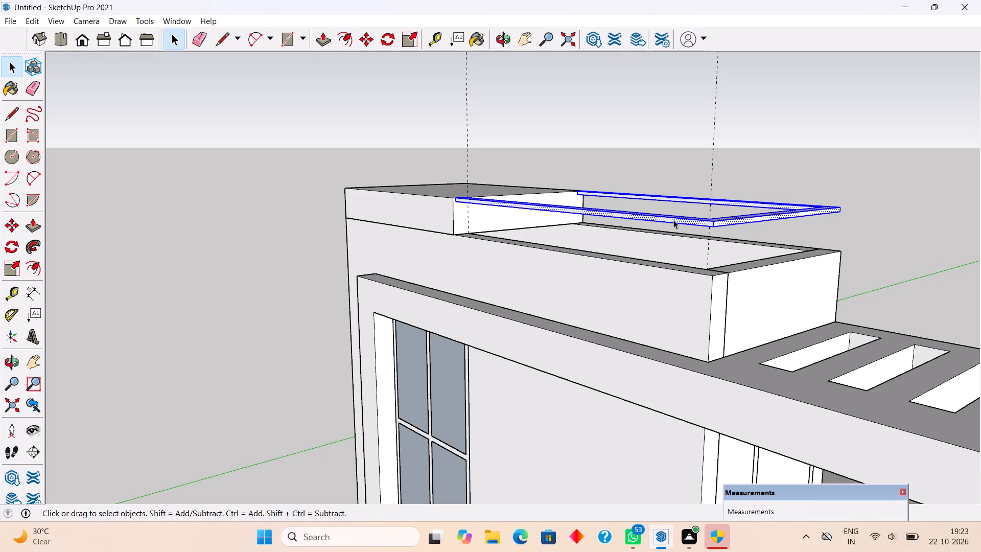
{"action": "right_click", "coordinate": [673, 220]}
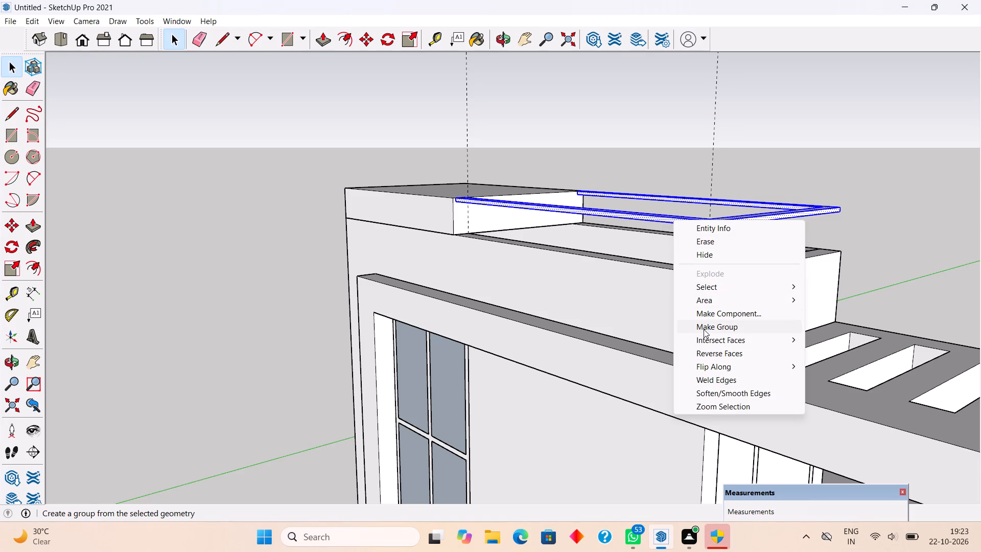
{"action": "left_click", "coordinate": [704, 329]}
{"action": "left_click", "coordinate": [739, 113]}
Copy the rail frame group straight down 4" and array it as three evenly spaced copies.
{"action": "middle_click_drag", "start_coordinate": [610, 279], "coordinate": [852, 287]}
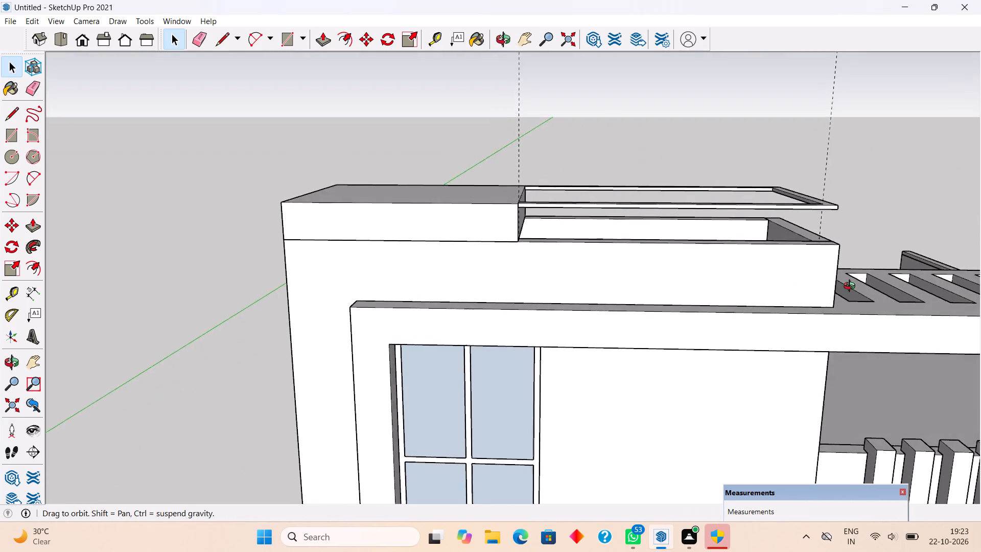
{"action": "middle_click_drag", "start_coordinate": [852, 287], "coordinate": [862, 272]}
{"action": "middle_click_drag", "start_coordinate": [489, 196], "coordinate": [205, 212]}
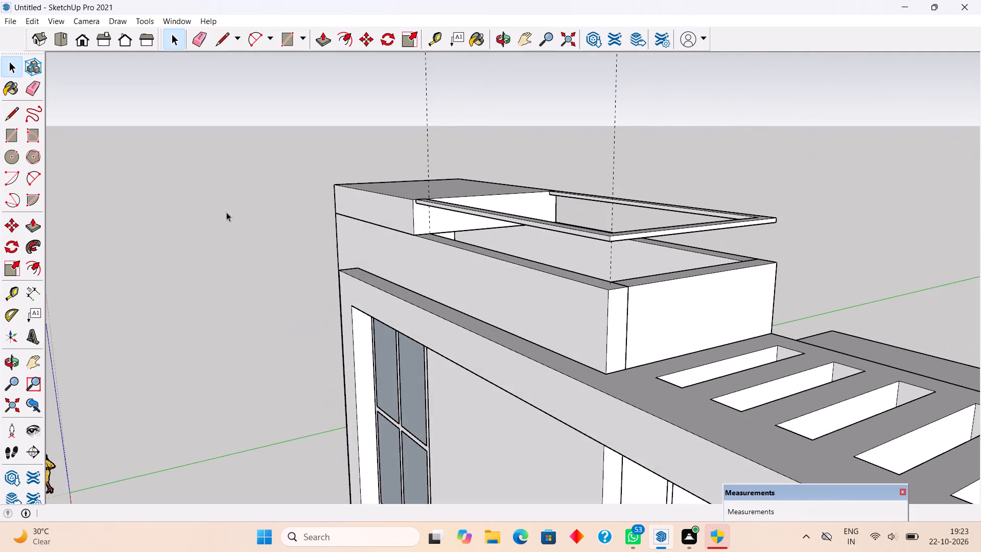
{"action": "scroll", "coordinate": [390, 228], "scroll_direction": "down", "scroll_amount": 1}
{"action": "scroll", "coordinate": [390, 228], "scroll_direction": "up", "scroll_amount": 14}
{"action": "left_click", "coordinate": [446, 183]}
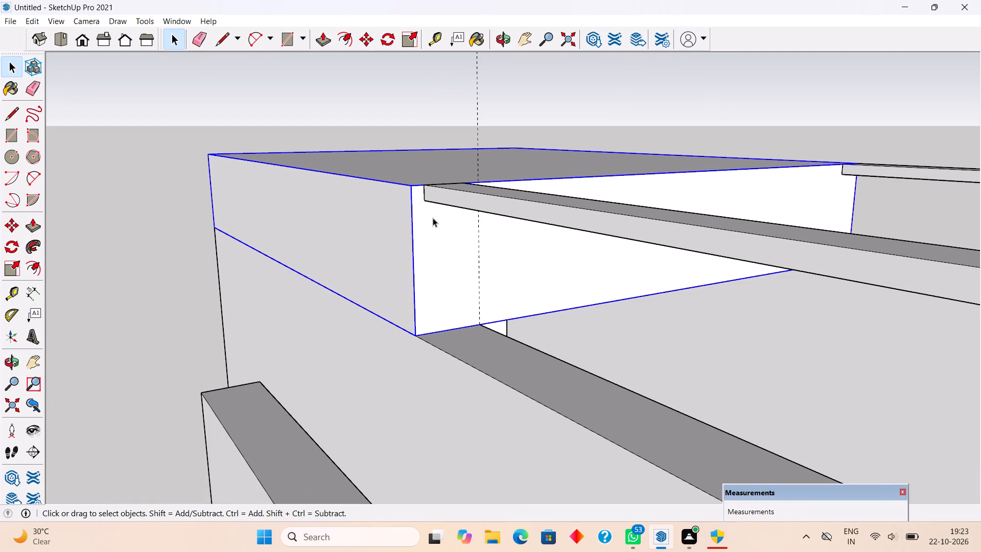
{"action": "left_click", "coordinate": [448, 204]}
{"action": "scroll", "coordinate": [430, 212], "scroll_direction": "up", "scroll_amount": 4}
{"action": "key", "text": "m"}
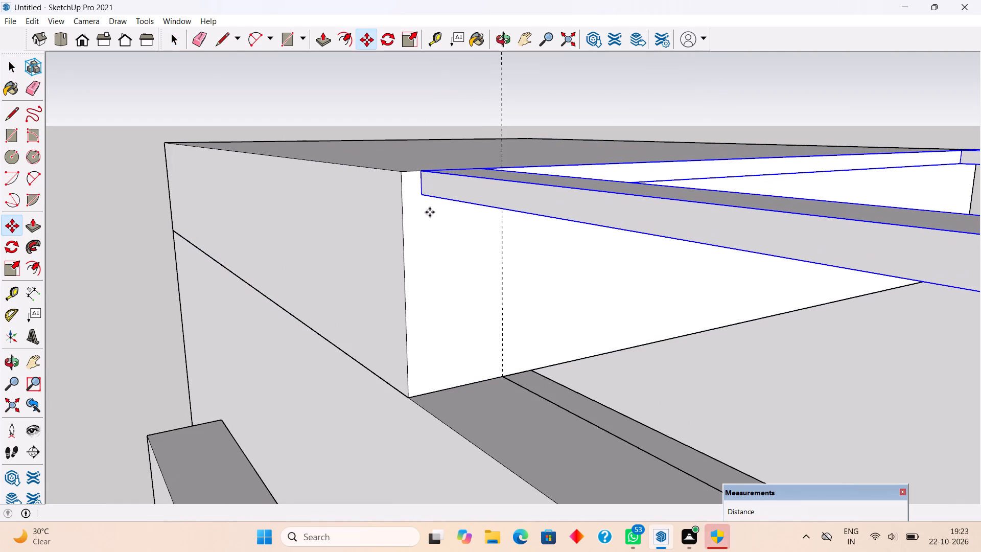
{"action": "left_click", "coordinate": [424, 198]}
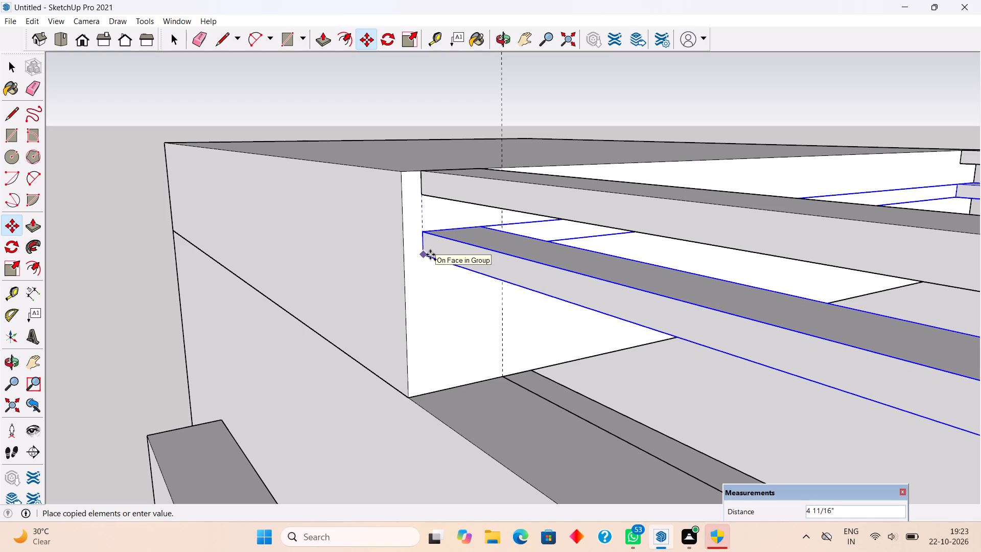
{"action": "type", "text": "4\""}
{"action": "key", "text": "Return"}
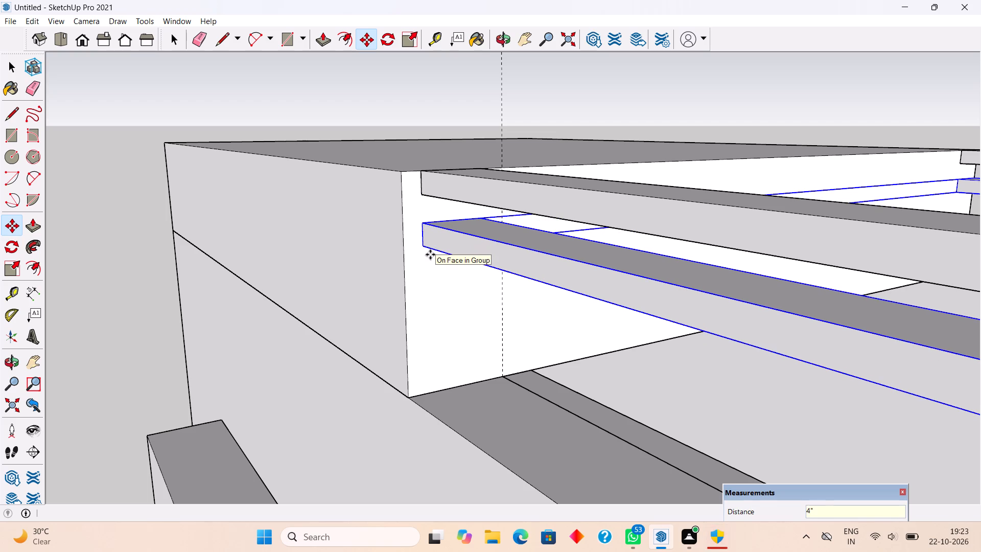
{"action": "key", "text": "x"}
{"action": "key", "text": "3"}
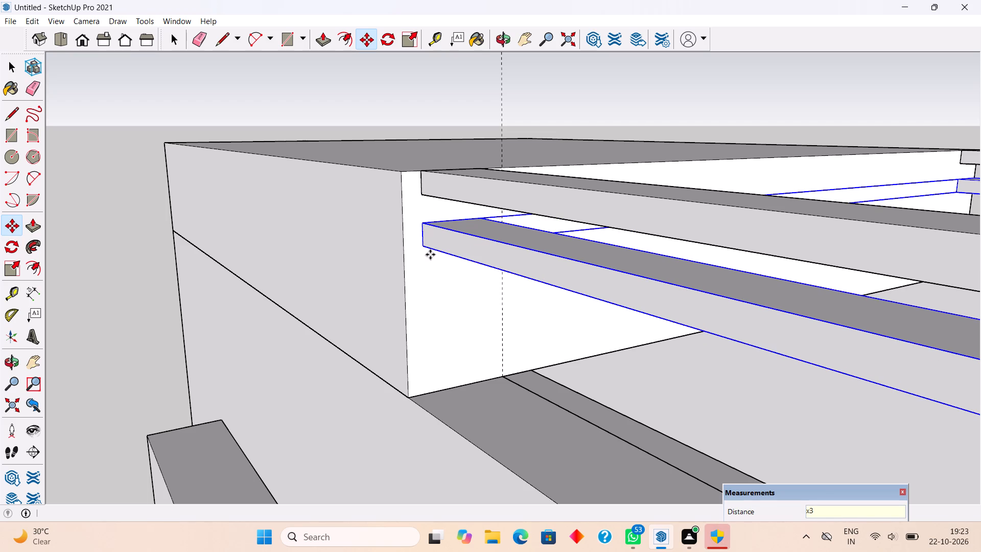
{"action": "key", "text": "Return"}
{"action": "key", "text": "space"}
{"action": "scroll", "coordinate": [430, 255], "scroll_direction": "down", "scroll_amount": 6}
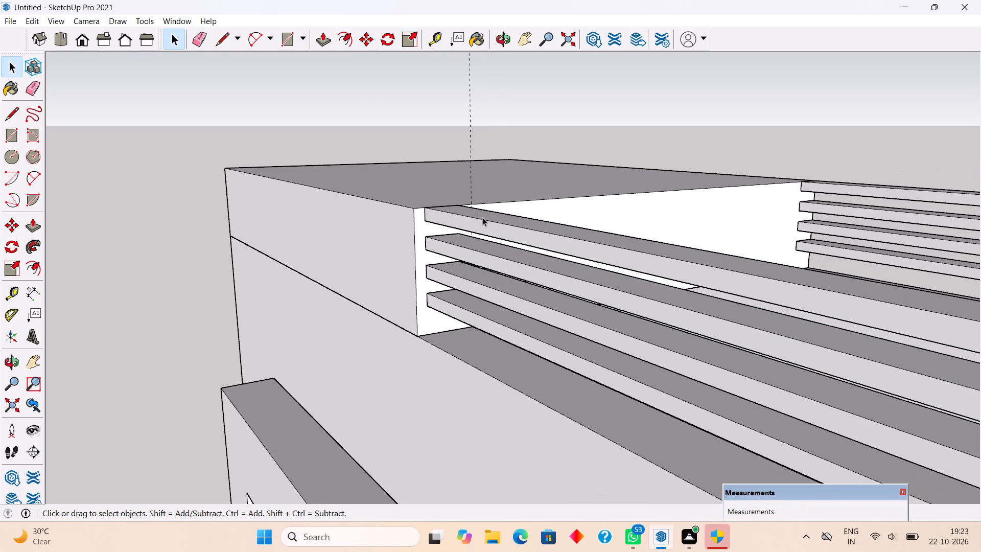
{"action": "left_click", "coordinate": [606, 111]}
Examine the stacked rail frames on the stair tower and the overall house from several angles.
{"action": "scroll", "coordinate": [482, 279], "scroll_direction": "down", "scroll_amount": 7}
{"action": "scroll", "coordinate": [330, 309], "scroll_direction": "down", "scroll_amount": 4}
{"action": "middle_click_drag", "start_coordinate": [406, 291], "coordinate": [736, 268]}
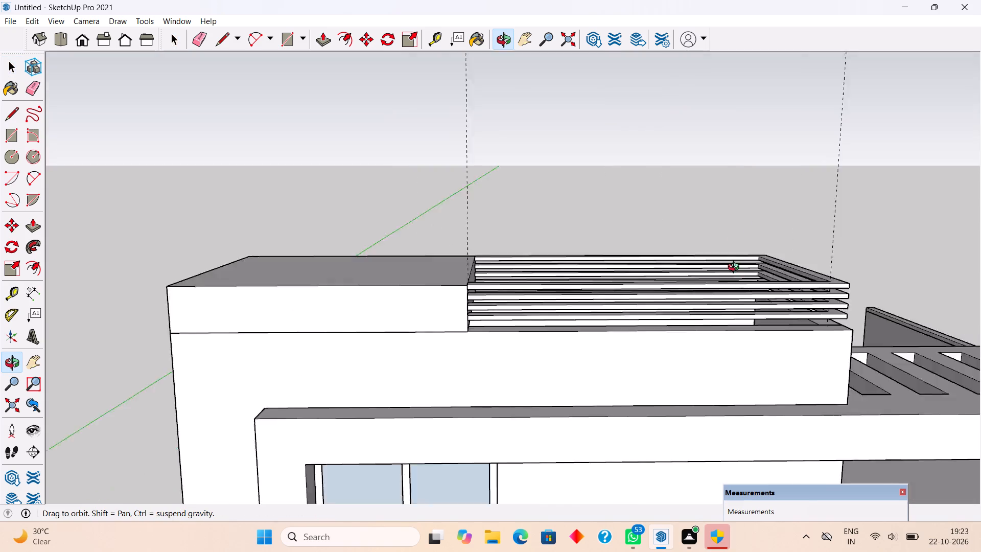
{"action": "middle_click_drag", "start_coordinate": [736, 268], "coordinate": [680, 239]}
{"action": "scroll", "coordinate": [680, 239], "scroll_direction": "down", "scroll_amount": 8}
{"action": "middle_click_drag", "start_coordinate": [703, 252], "coordinate": [662, 325]}
{"action": "scroll", "coordinate": [753, 324], "scroll_direction": "up", "scroll_amount": 4}
{"action": "middle_click_drag", "start_coordinate": [599, 274], "coordinate": [644, 212]}
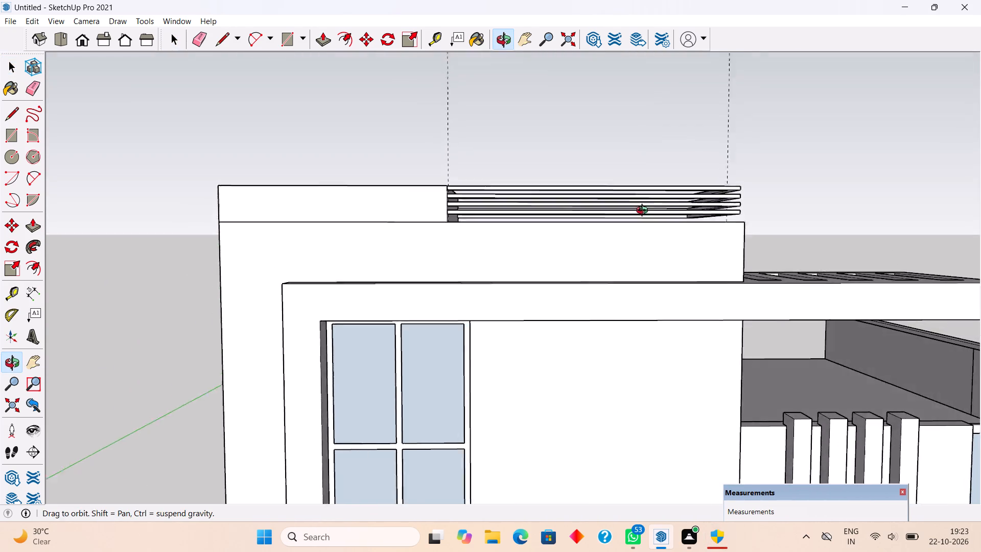
{"action": "middle_click_drag", "start_coordinate": [644, 212], "coordinate": [634, 210]}
{"action": "scroll", "coordinate": [634, 210], "scroll_direction": "down", "scroll_amount": 8}
{"action": "scroll", "coordinate": [452, 210], "scroll_direction": "down", "scroll_amount": 4}
{"action": "scroll", "coordinate": [751, 309], "scroll_direction": "up", "scroll_amount": 4}
{"action": "middle_click_drag", "start_coordinate": [743, 295], "coordinate": [718, 250]}
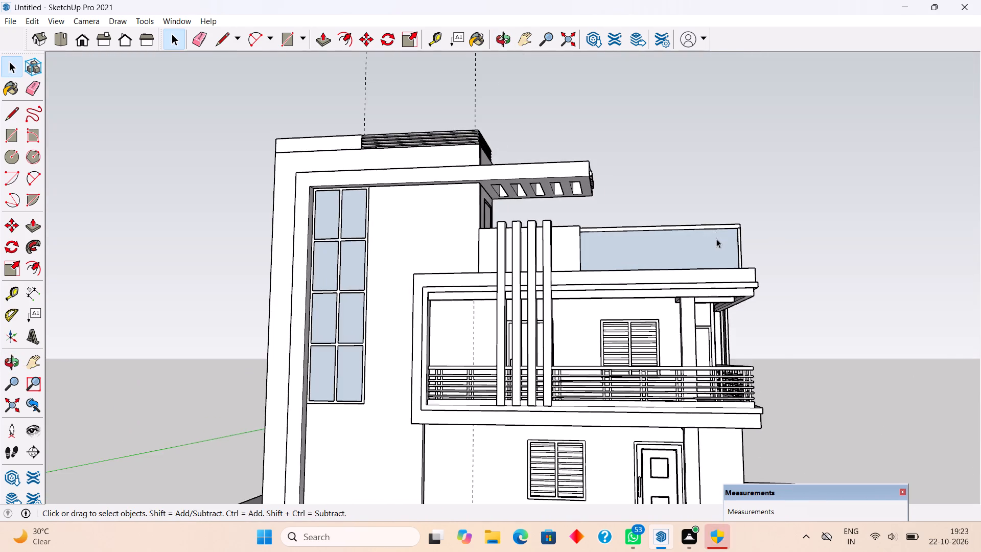
{"action": "scroll", "coordinate": [728, 280], "scroll_direction": "up", "scroll_amount": 2}
{"action": "middle_click_drag", "start_coordinate": [612, 200], "coordinate": [437, 215]}
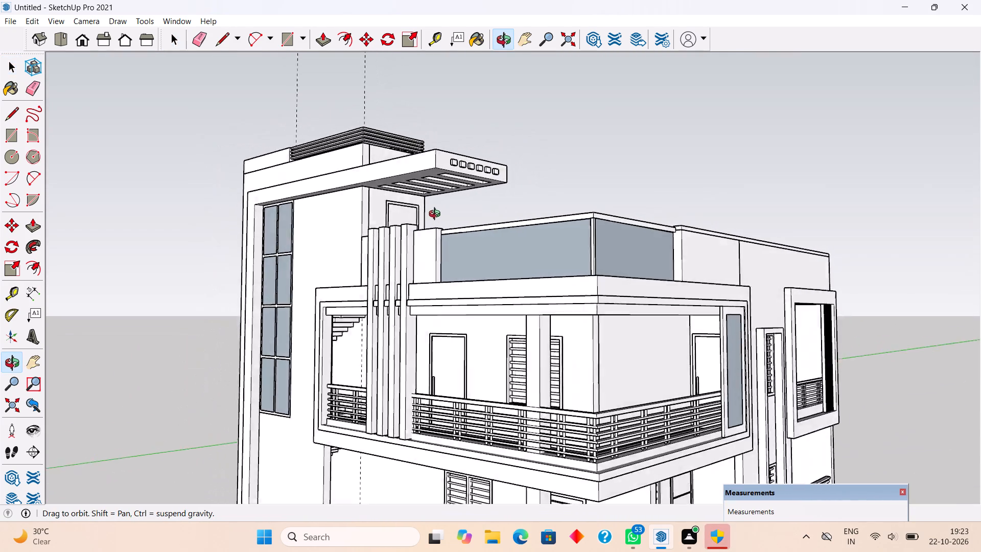
{"action": "middle_click_drag", "start_coordinate": [437, 215], "coordinate": [543, 205]}
{"action": "scroll", "coordinate": [543, 205], "scroll_direction": "down", "scroll_amount": 7}
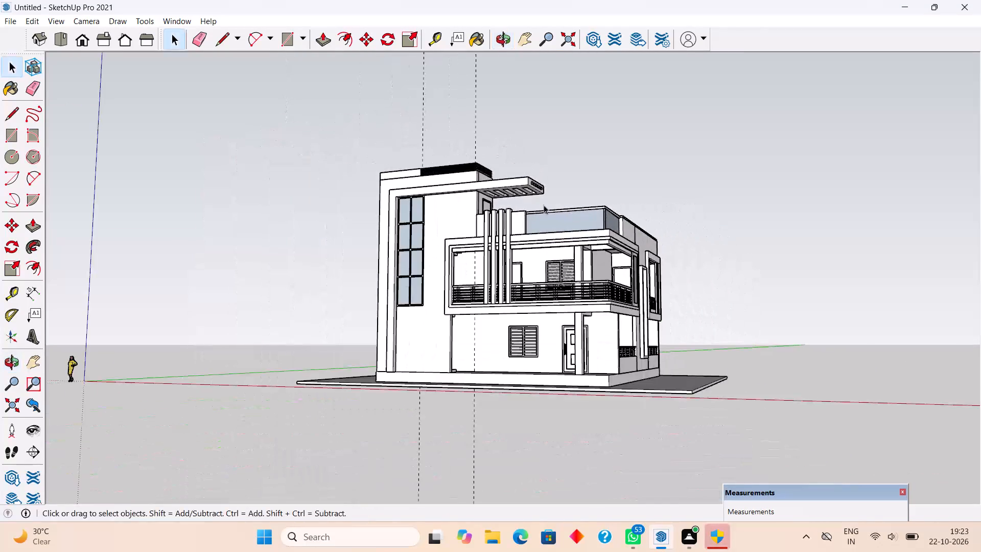
{"action": "middle_click_drag", "start_coordinate": [546, 203], "coordinate": [542, 301]}
{"action": "scroll", "coordinate": [542, 301], "scroll_direction": "down", "scroll_amount": 4}
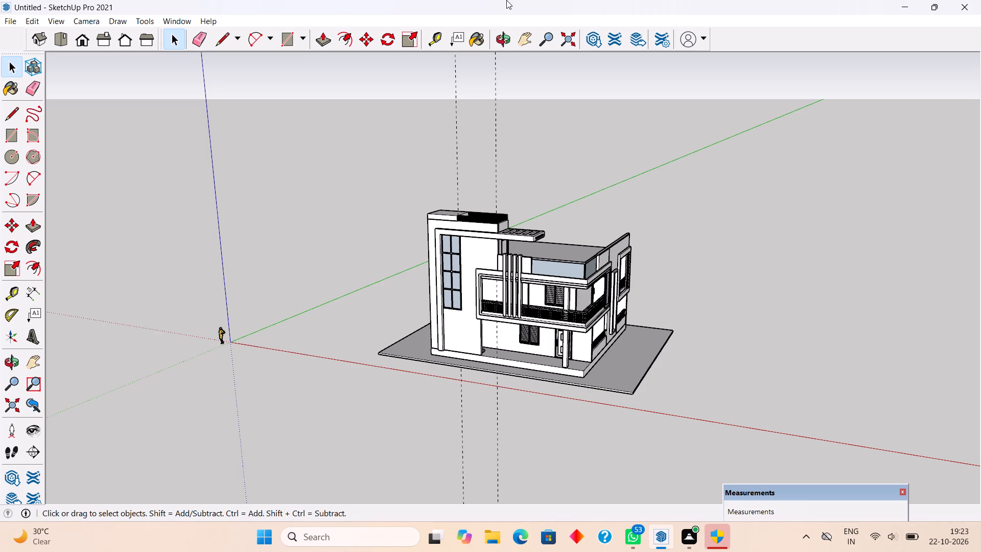
Place a vertical guide on the raised block's end face along the outer edge of the lowest rail's end.
{"action": "scroll", "coordinate": [366, 0], "scroll_direction": "up", "scroll_amount": 6}
{"action": "scroll", "coordinate": [324, 27], "scroll_direction": "up", "scroll_amount": 1}
{"action": "scroll", "coordinate": [460, 213], "scroll_direction": "up", "scroll_amount": 14}
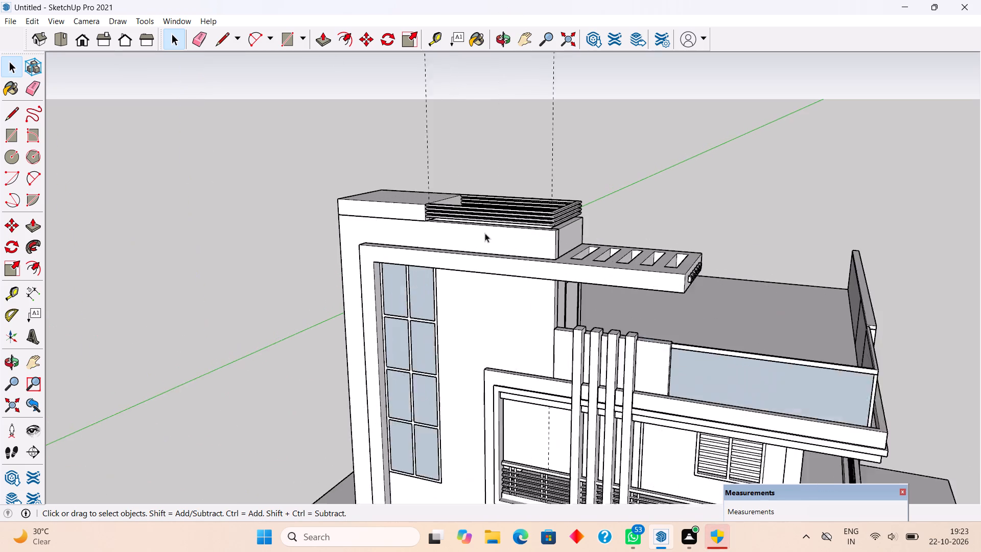
{"action": "scroll", "coordinate": [485, 233], "scroll_direction": "up", "scroll_amount": 12}
{"action": "middle_click_drag", "start_coordinate": [439, 194], "coordinate": [382, 274]}
{"action": "scroll", "coordinate": [331, 223], "scroll_direction": "up", "scroll_amount": 7}
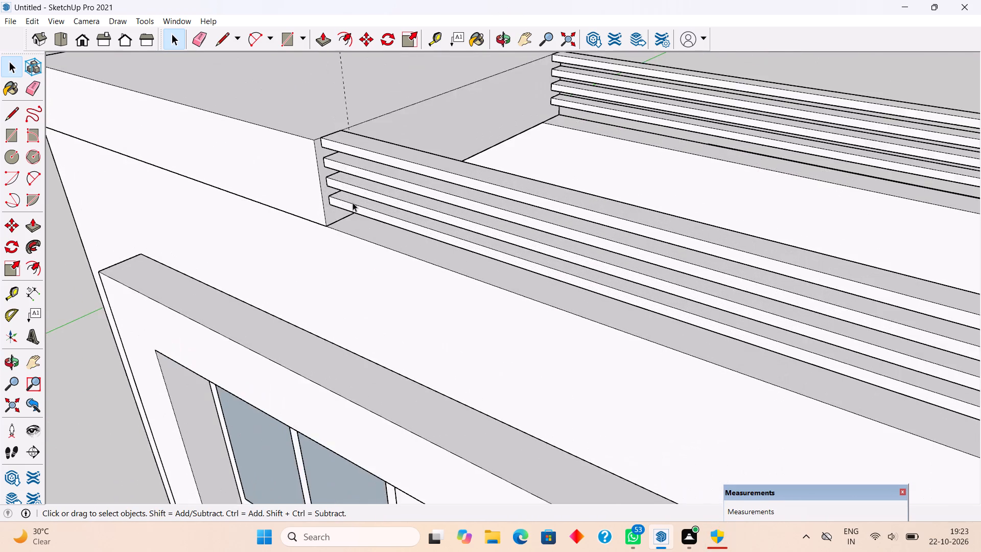
{"action": "scroll", "coordinate": [353, 202], "scroll_direction": "up", "scroll_amount": 9}
{"action": "middle_click_drag", "start_coordinate": [325, 157], "coordinate": [318, 40]}
{"action": "scroll", "coordinate": [328, 238], "scroll_direction": "up", "scroll_amount": 1}
{"action": "middle_click_drag", "start_coordinate": [322, 224], "coordinate": [301, 162]}
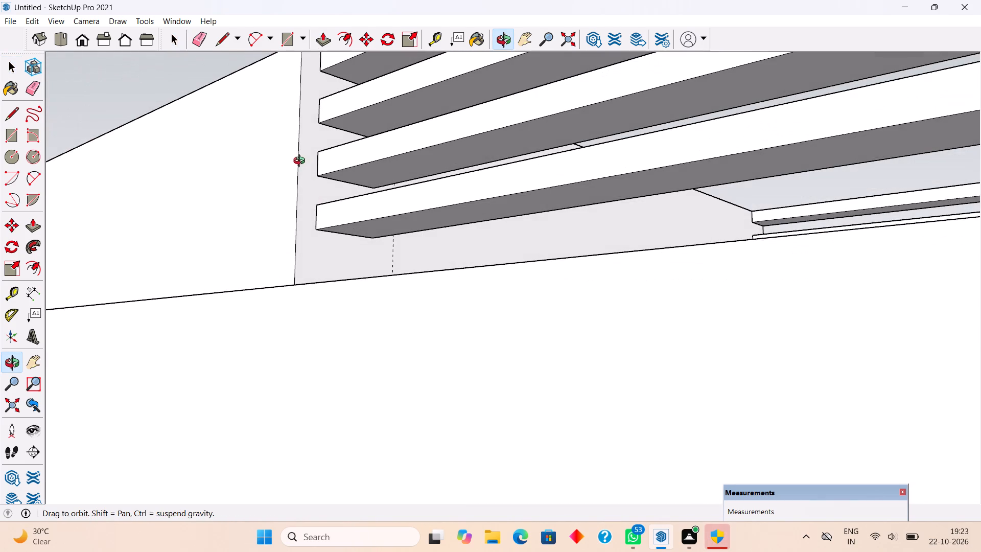
{"action": "middle_click_drag", "start_coordinate": [301, 162], "coordinate": [301, 162]}
{"action": "key", "text": "t"}
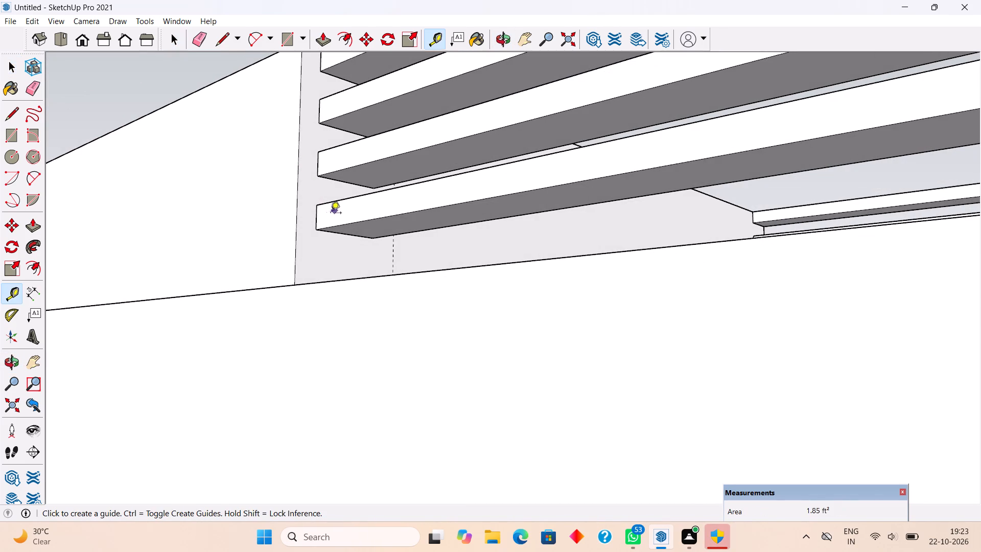
{"action": "double_click", "coordinate": [320, 216]}
Place a vertical guide on the block's end face along the inner edge of the lowest rail's end.
{"action": "middle_click_drag", "start_coordinate": [316, 240], "coordinate": [246, 303]}
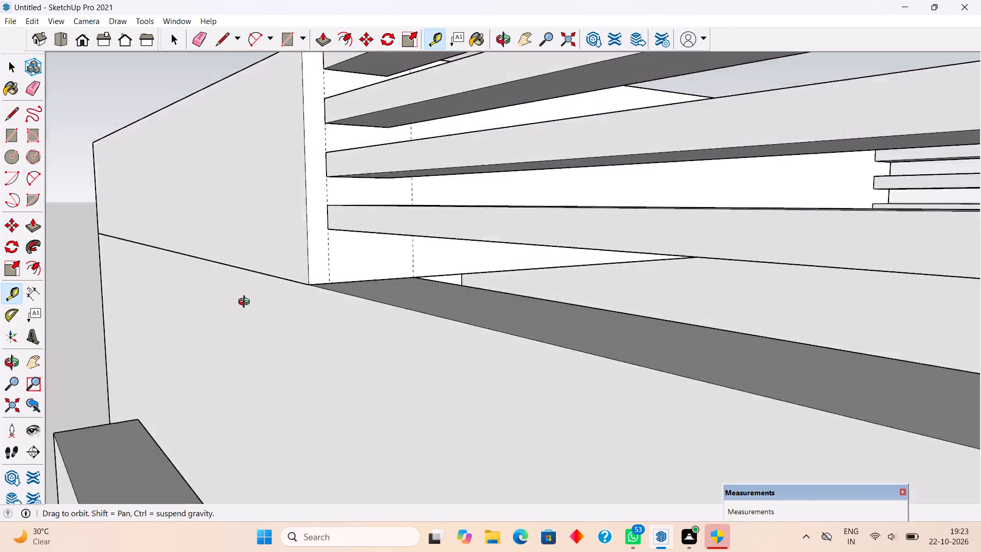
{"action": "middle_click_drag", "start_coordinate": [246, 303], "coordinate": [120, 317]}
{"action": "scroll", "coordinate": [123, 319], "scroll_direction": "down", "scroll_amount": 1}
{"action": "scroll", "coordinate": [277, 280], "scroll_direction": "up", "scroll_amount": 10}
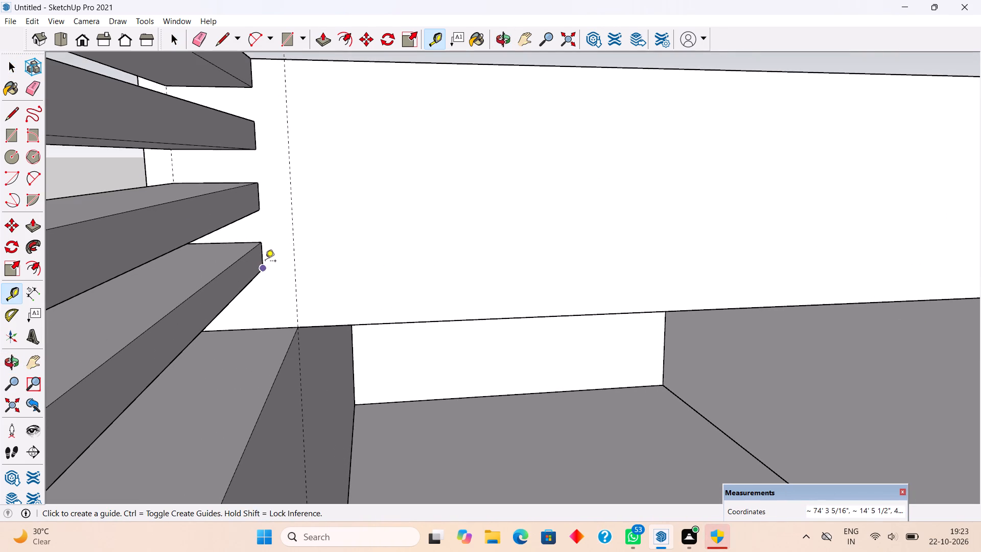
{"action": "double_click", "coordinate": [265, 254]}
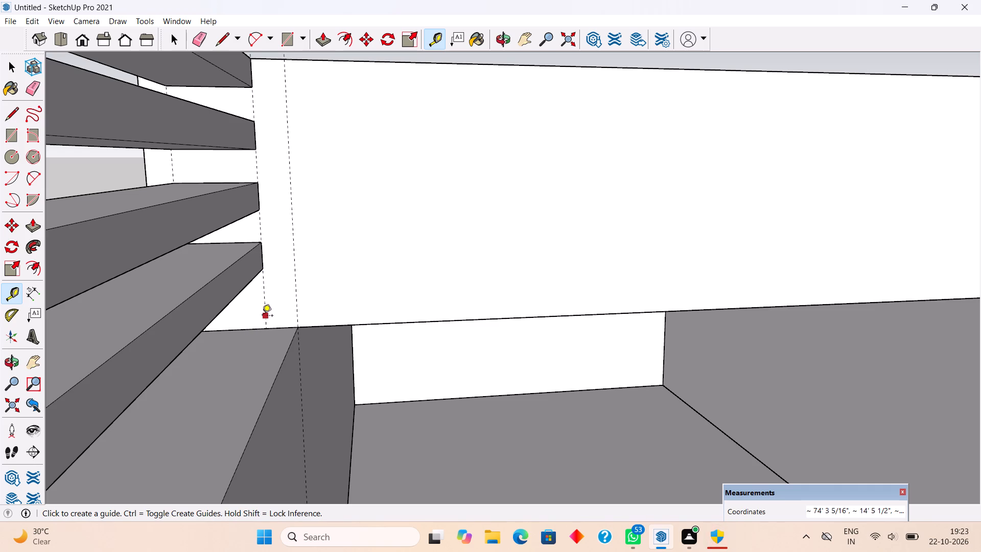
Place a vertical guide on the block's end face about 2 3/16" from the inner rail-edge guide, between the two rail-edge guides.
{"action": "left_click", "coordinate": [262, 316]}
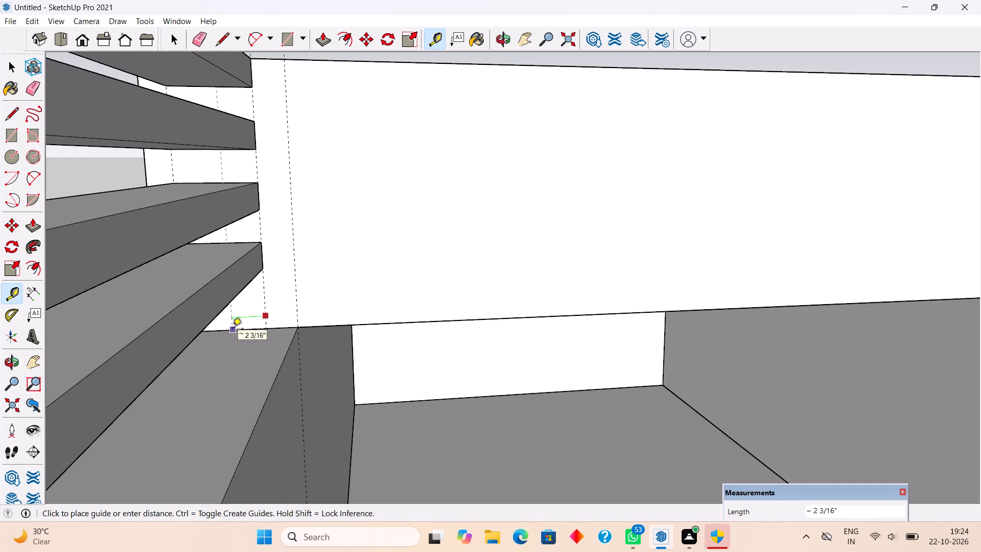
{"action": "left_click", "coordinate": [232, 330]}
Place a guide along the tower ledge, parallel to its outer edge and through the foot of the middle vertical guide.
{"action": "middle_click_drag", "start_coordinate": [236, 319], "coordinate": [433, 317]}
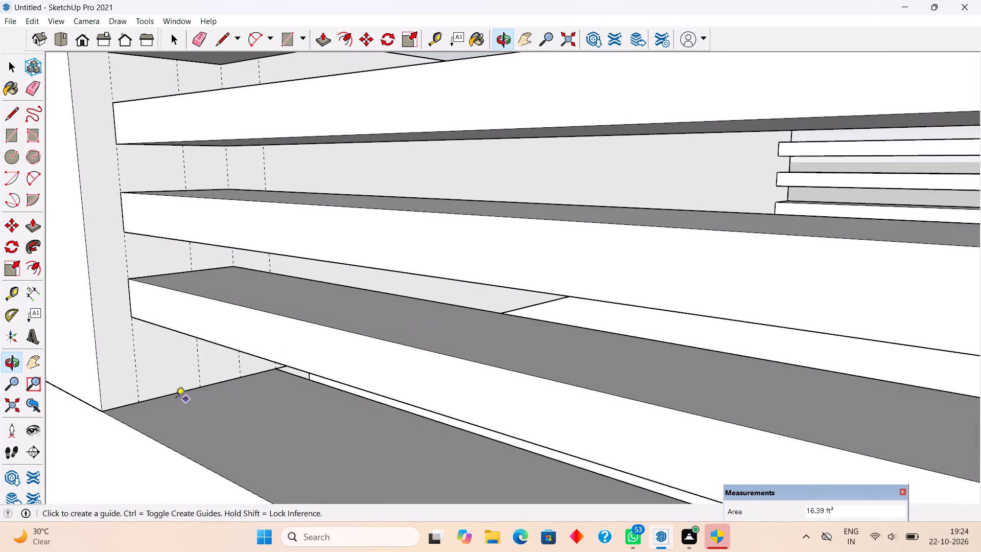
{"action": "left_click", "coordinate": [153, 435]}
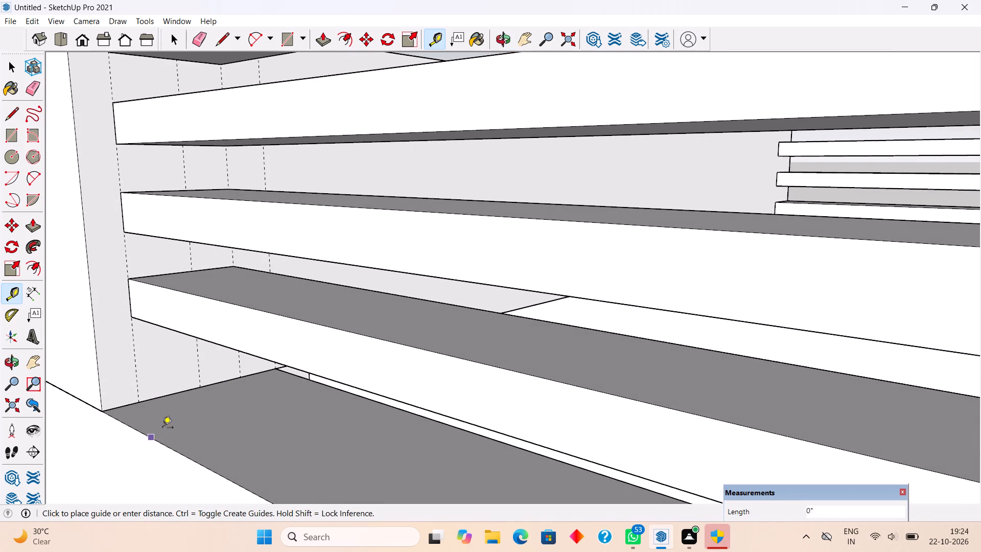
{"action": "left_click", "coordinate": [202, 387]}
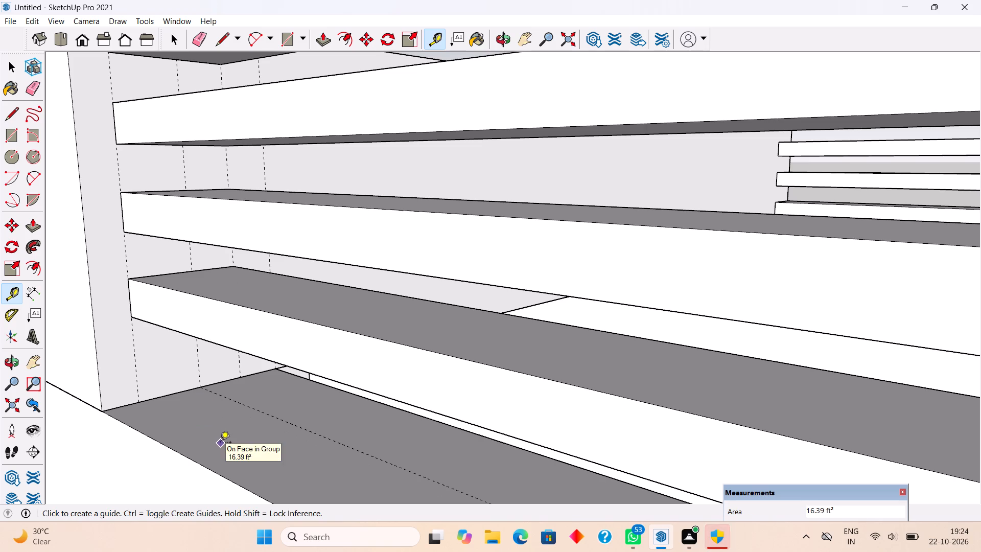
Draw a circle of about 15/16" radius on the ledge guide near the block and extrude it up to the top rail's underside.
{"action": "key", "text": "space"}
{"action": "type", "text": "c"}
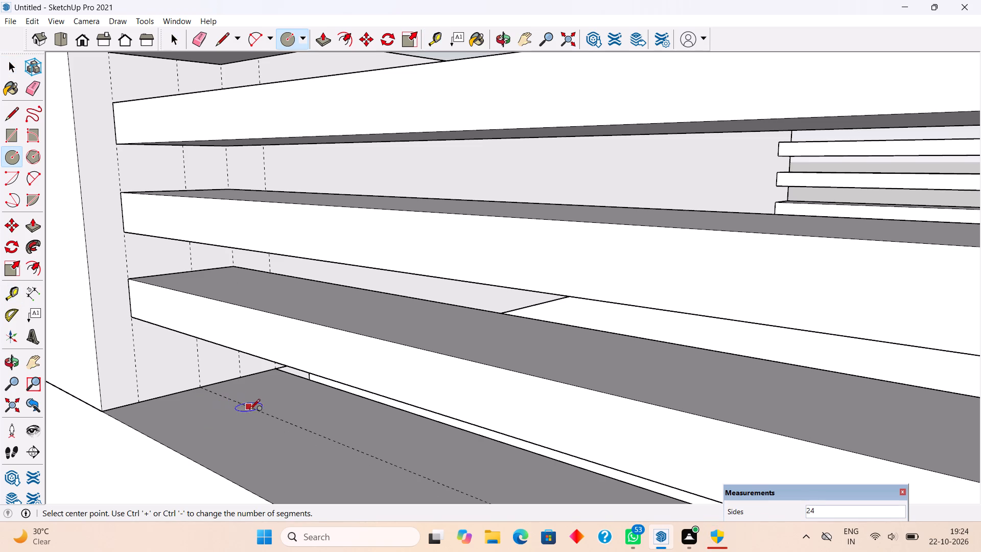
{"action": "left_click", "coordinate": [271, 419]}
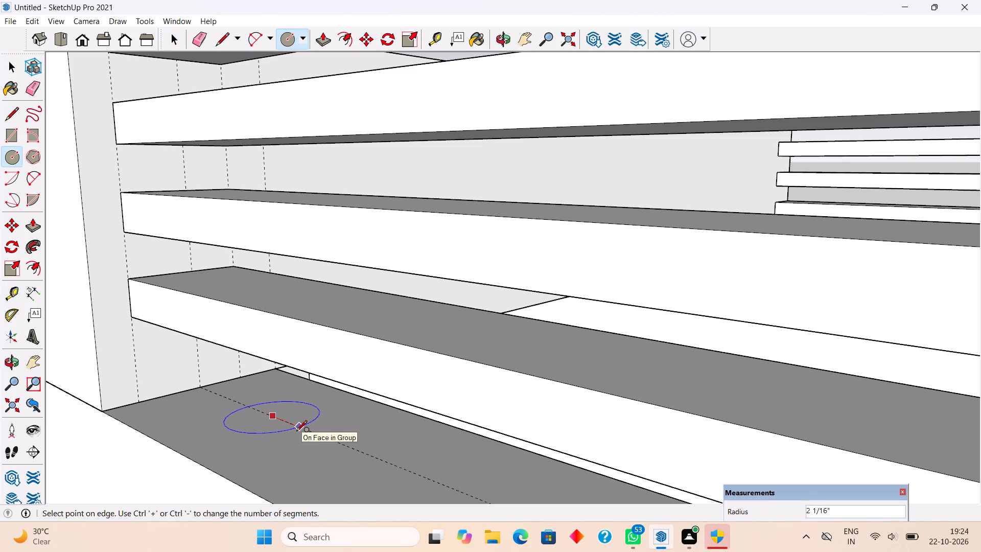
{"action": "left_click", "coordinate": [283, 425]}
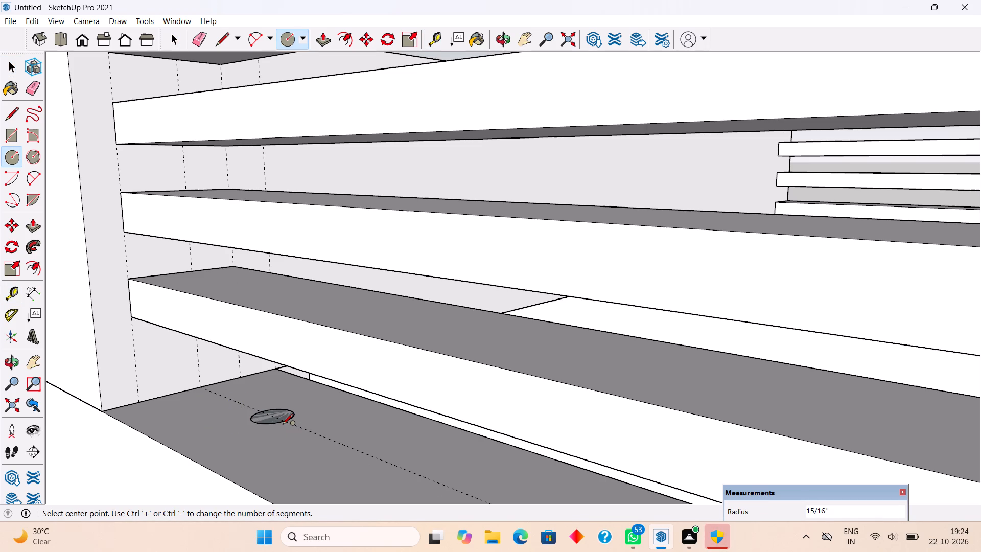
{"action": "key", "text": "p"}
{"action": "left_click", "coordinate": [262, 416]}
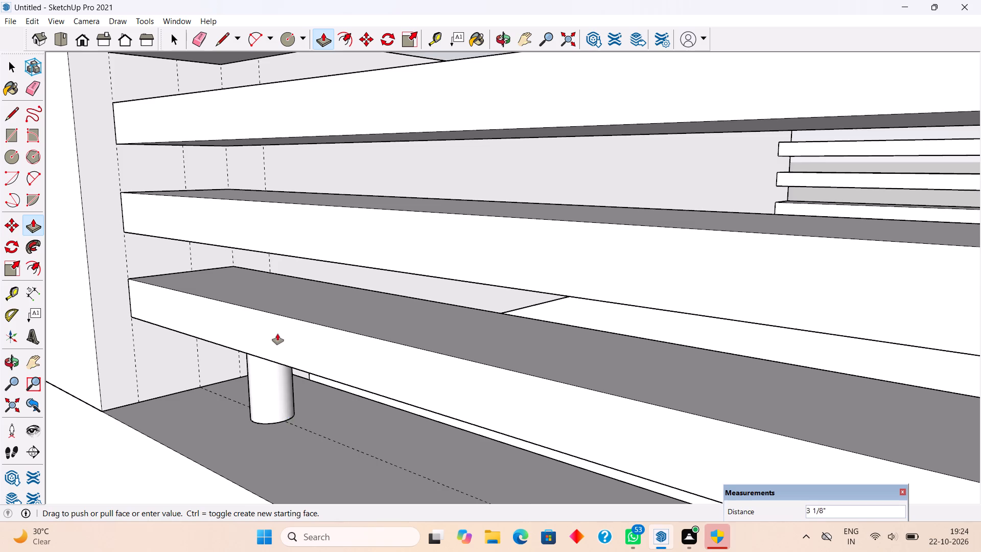
{"action": "scroll", "coordinate": [278, 329], "scroll_direction": "down", "scroll_amount": 8}
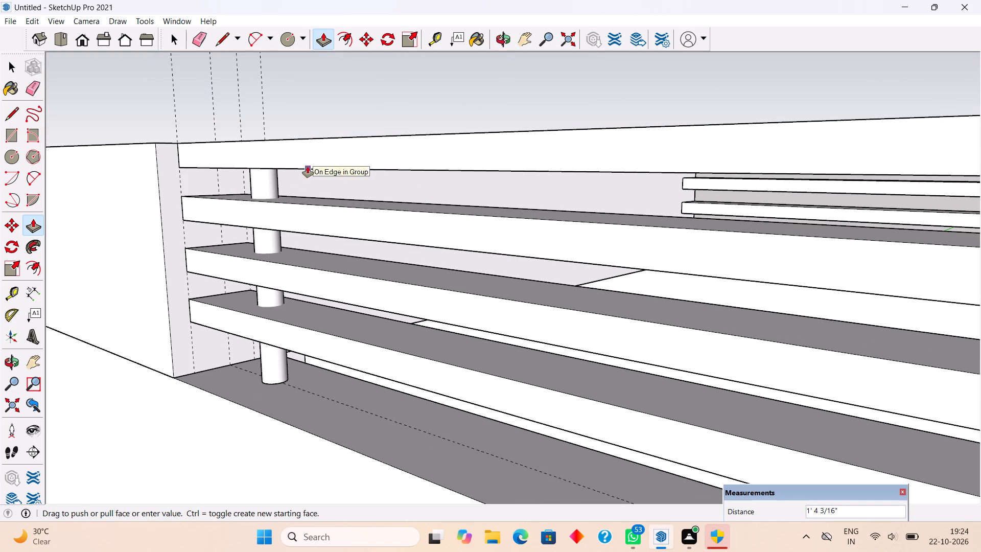
{"action": "left_click", "coordinate": [308, 167]}
Select the whole round support and make it a group.
{"action": "middle_click_drag", "start_coordinate": [419, 354], "coordinate": [642, 370]}
{"action": "scroll", "coordinate": [685, 329], "scroll_direction": "down", "scroll_amount": 1}
{"action": "scroll", "coordinate": [642, 370], "scroll_direction": "down", "scroll_amount": 2}
{"action": "key", "text": "space"}
{"action": "triple_click", "coordinate": [383, 413]}
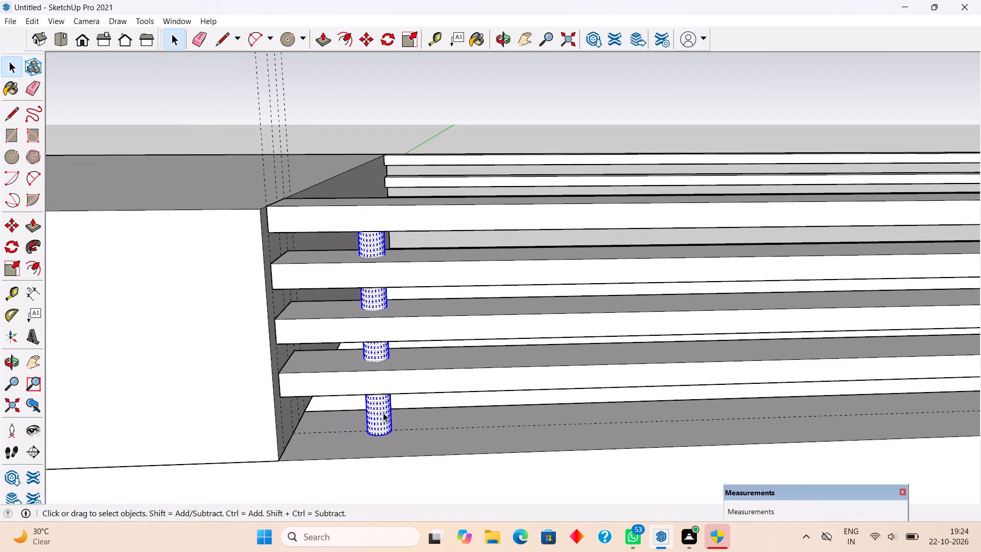
{"action": "right_click", "coordinate": [383, 413]}
{"action": "left_click", "coordinate": [417, 286]}
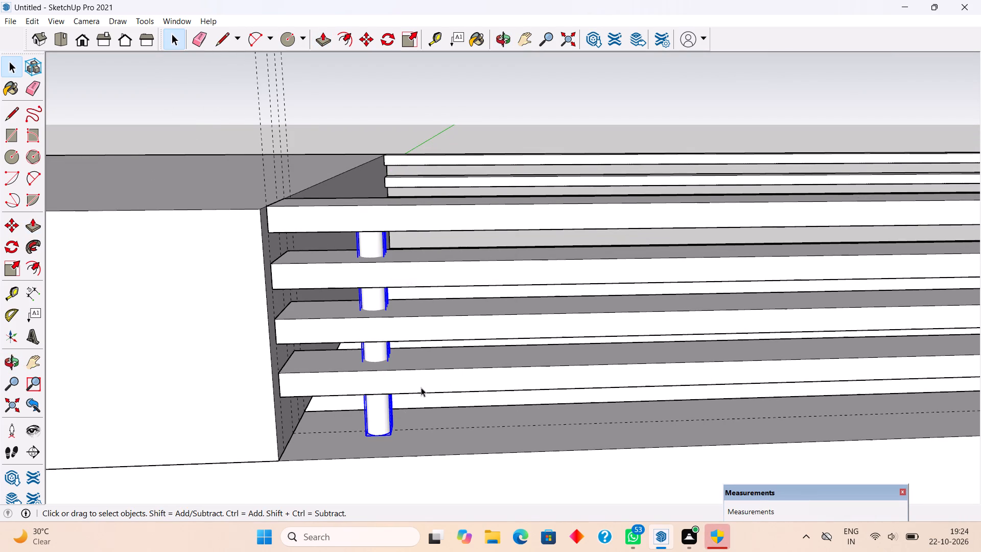
Copy the round support group 5" along the ledge guide, away from the block.
{"action": "key", "text": "m"}
{"action": "left_click", "coordinate": [394, 430]}
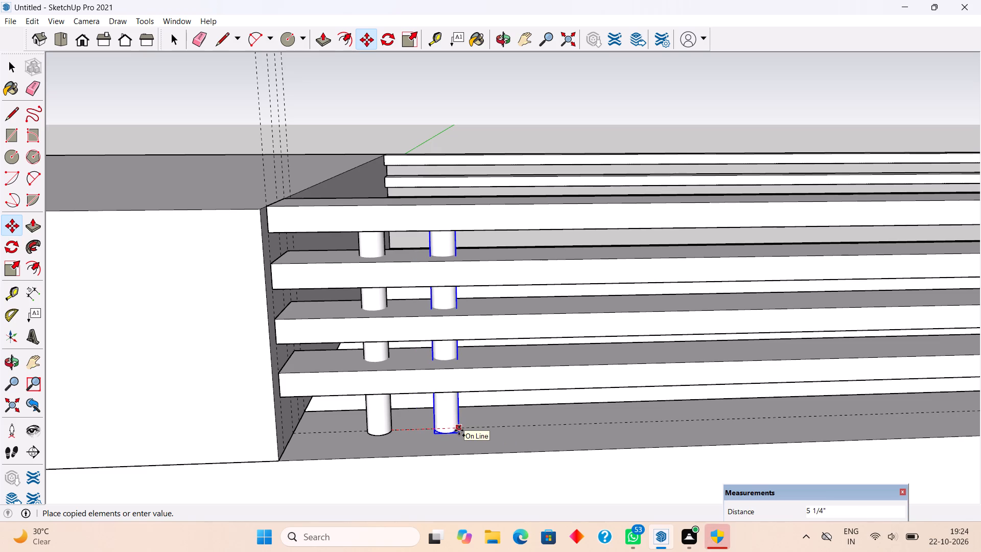
{"action": "type", "text": "5\""}
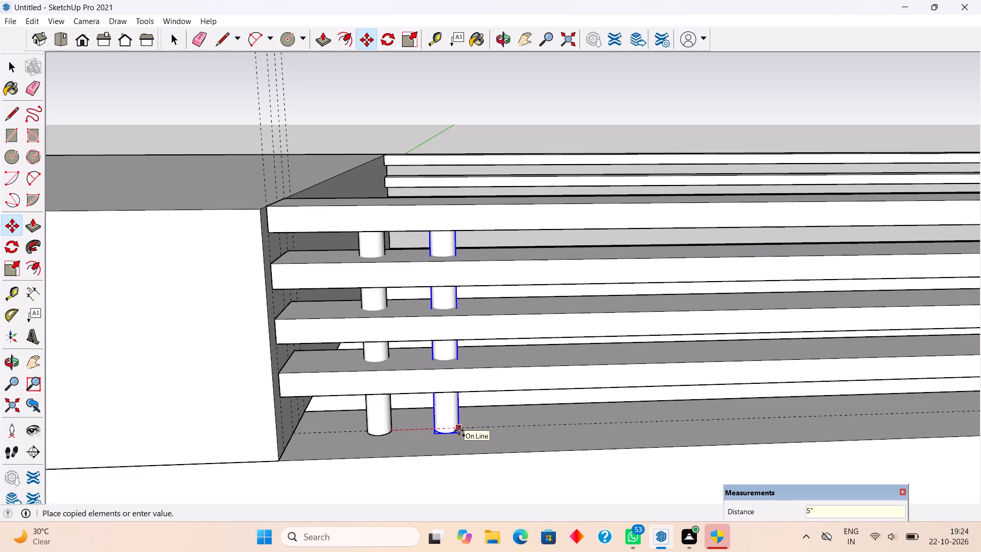
{"action": "key", "text": "Return"}
{"action": "key", "text": "space"}
Examine the pair of round supports and the stacked rails on the stair tower from several angles.
{"action": "scroll", "coordinate": [470, 418], "scroll_direction": "down", "scroll_amount": 8}
{"action": "scroll", "coordinate": [382, 281], "scroll_direction": "down", "scroll_amount": 4}
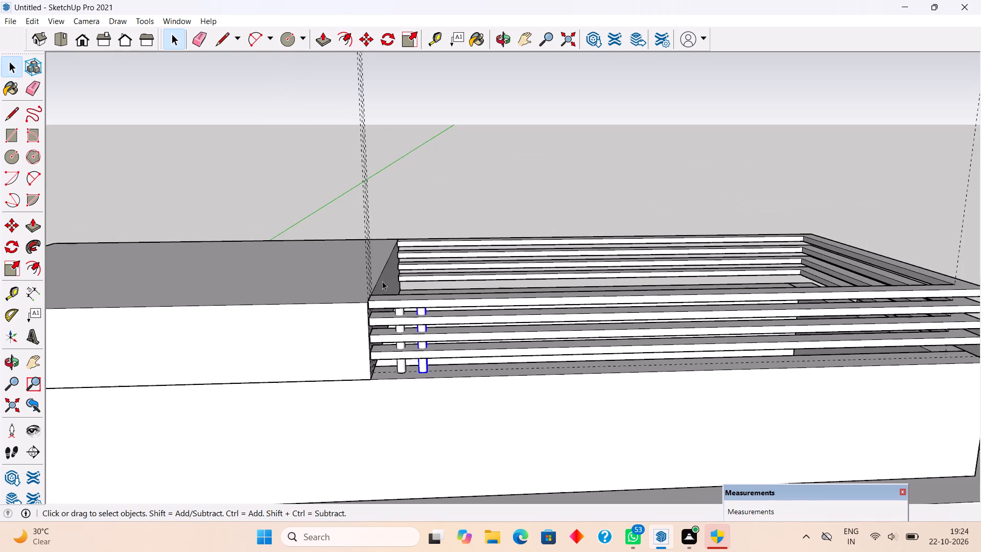
{"action": "scroll", "coordinate": [571, 387], "scroll_direction": "down", "scroll_amount": 1}
{"action": "middle_click_drag", "start_coordinate": [541, 271], "coordinate": [595, 237]}
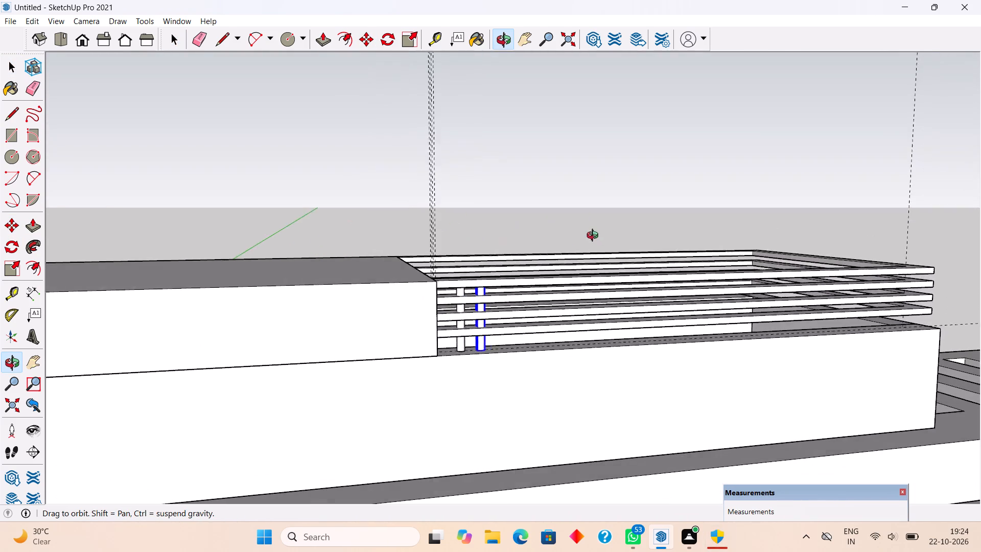
{"action": "middle_click_drag", "start_coordinate": [595, 237], "coordinate": [596, 231]}
{"action": "left_click", "coordinate": [598, 210]}
{"action": "middle_click_drag", "start_coordinate": [593, 269], "coordinate": [342, 226]}
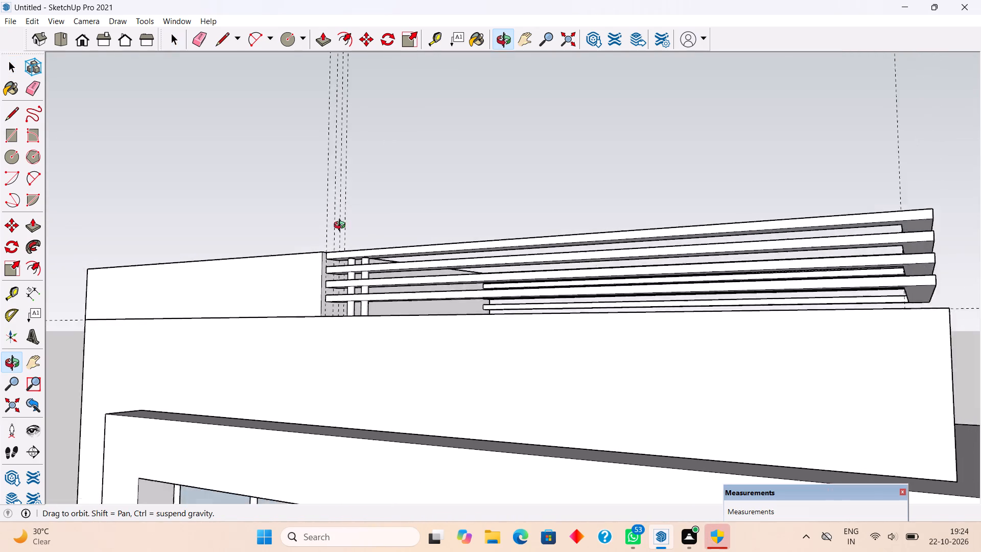
{"action": "middle_click_drag", "start_coordinate": [342, 226], "coordinate": [437, 289]}
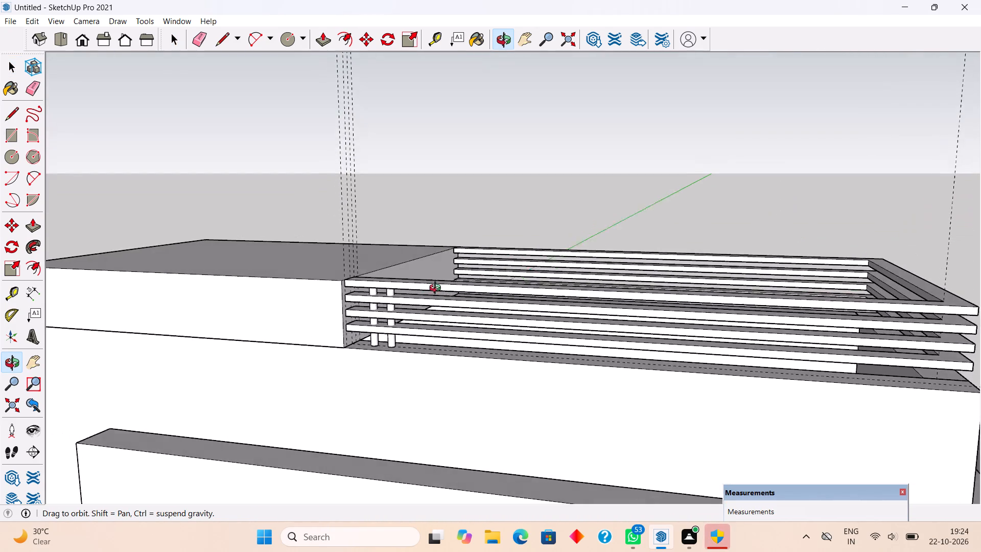
{"action": "middle_click_drag", "start_coordinate": [437, 289], "coordinate": [437, 288]}
{"action": "scroll", "coordinate": [436, 286], "scroll_direction": "down", "scroll_amount": 6}
{"action": "scroll", "coordinate": [746, 364], "scroll_direction": "up", "scroll_amount": 4}
{"action": "middle_click_drag", "start_coordinate": [555, 357], "coordinate": [655, 382]}
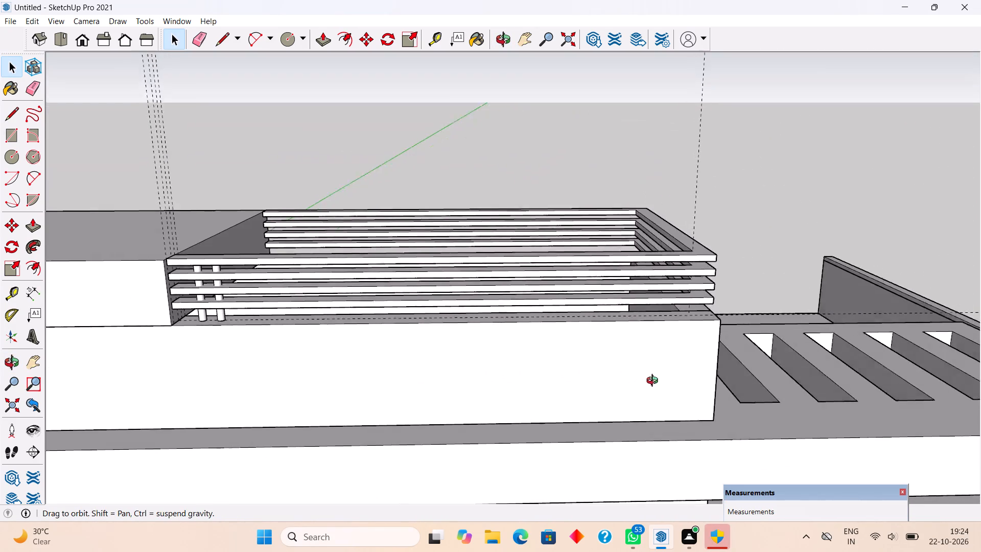
{"action": "middle_click_drag", "start_coordinate": [655, 382], "coordinate": [657, 380]}
Copy the second round support 3' along the ledge guide, away from the block.
{"action": "scroll", "coordinate": [233, 290], "scroll_direction": "up", "scroll_amount": 5}
{"action": "scroll", "coordinate": [214, 327], "scroll_direction": "up", "scroll_amount": 3}
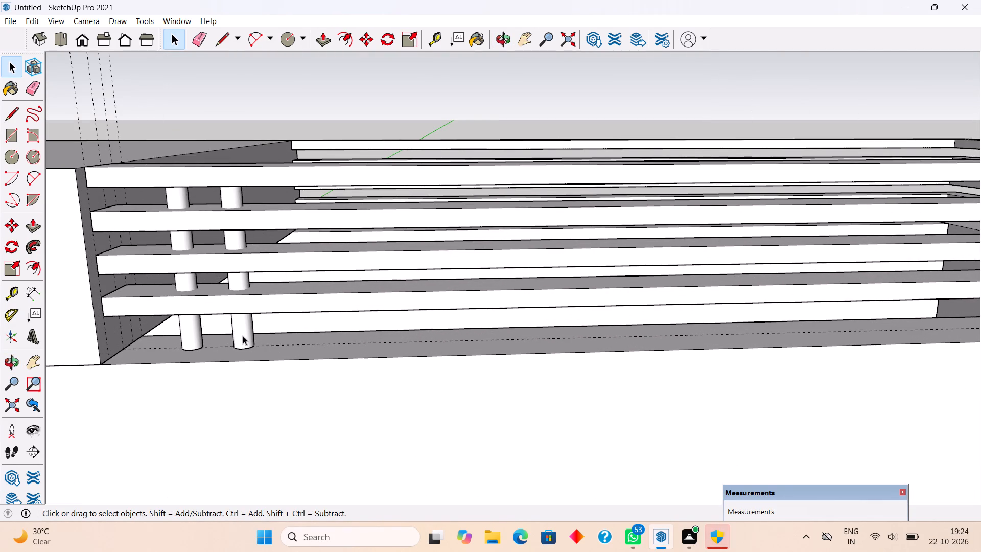
{"action": "left_click", "coordinate": [243, 338]}
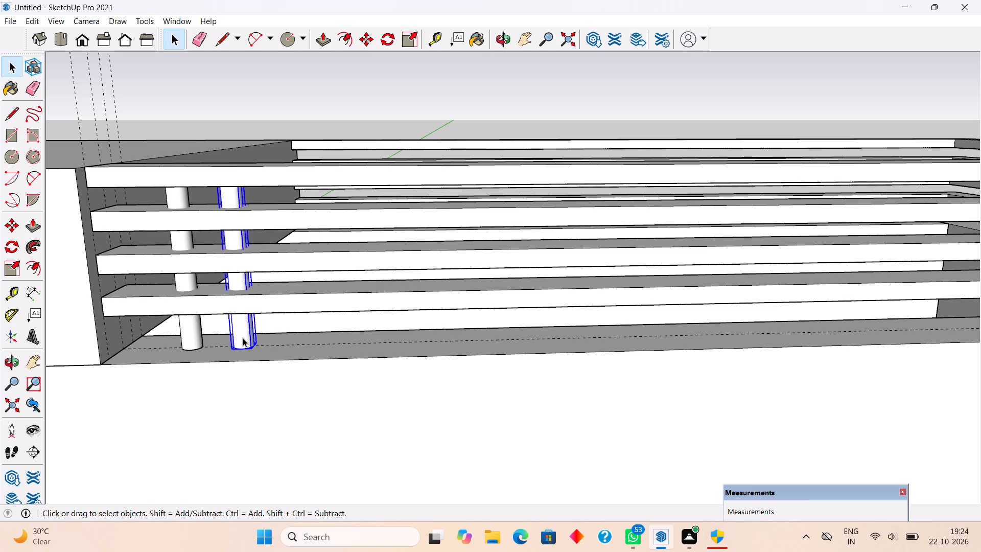
{"action": "key", "text": "m"}
{"action": "left_click", "coordinate": [243, 337]}
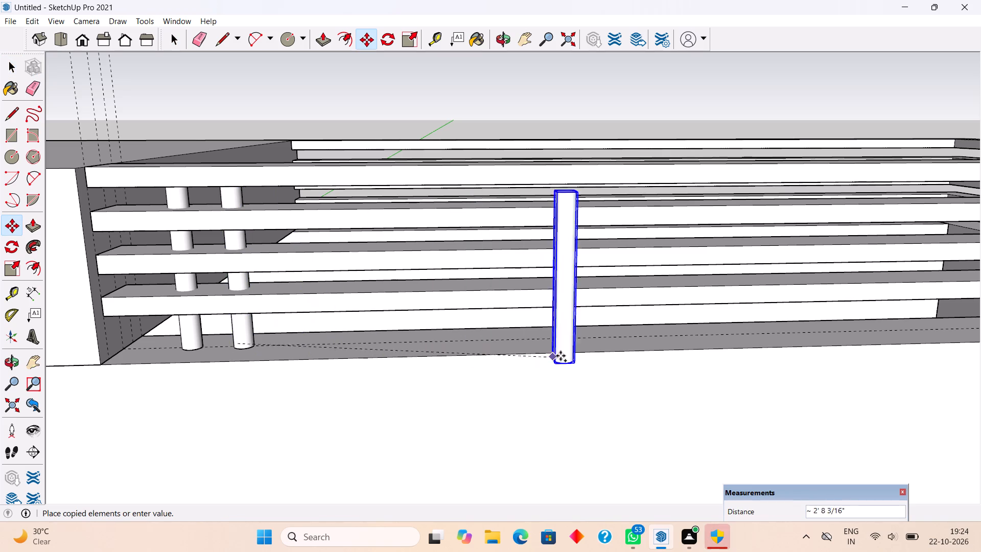
{"action": "scroll", "coordinate": [641, 332], "scroll_direction": "up", "scroll_amount": 3}
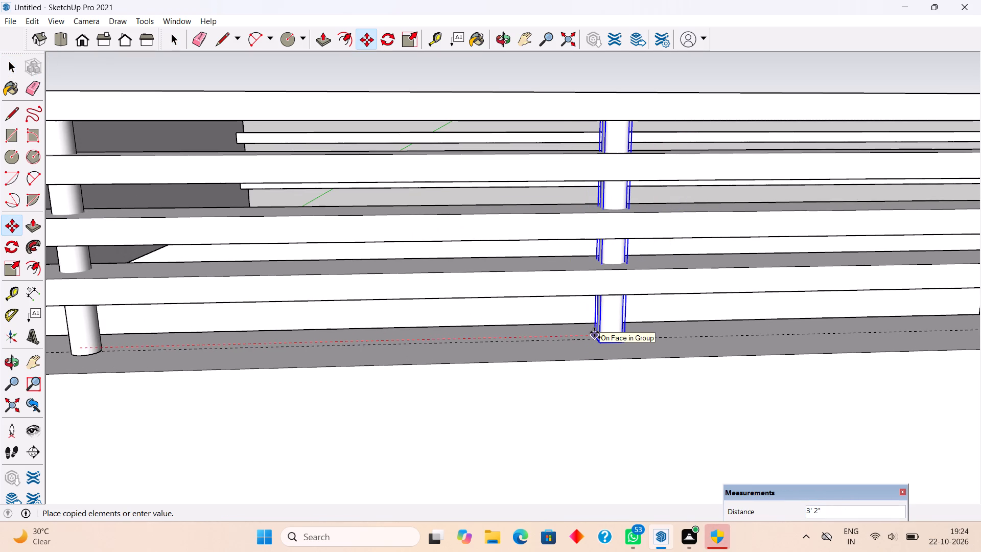
{"action": "key", "text": "3"}
{"action": "key", "text": "apostrophe"}
{"action": "key", "text": "Return"}
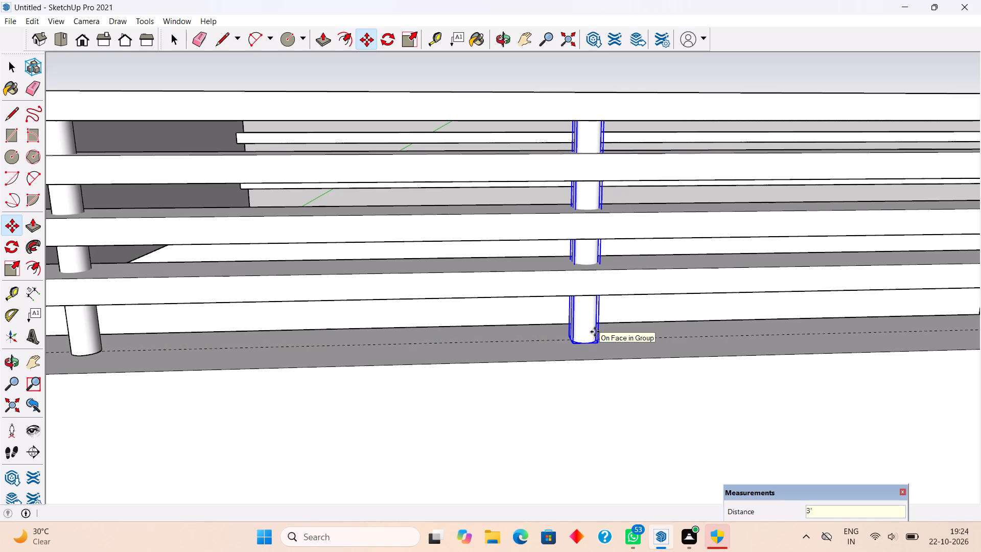
Copy the third round support 5" along the ledge guide to form a second pair.
{"action": "left_click", "coordinate": [595, 332]}
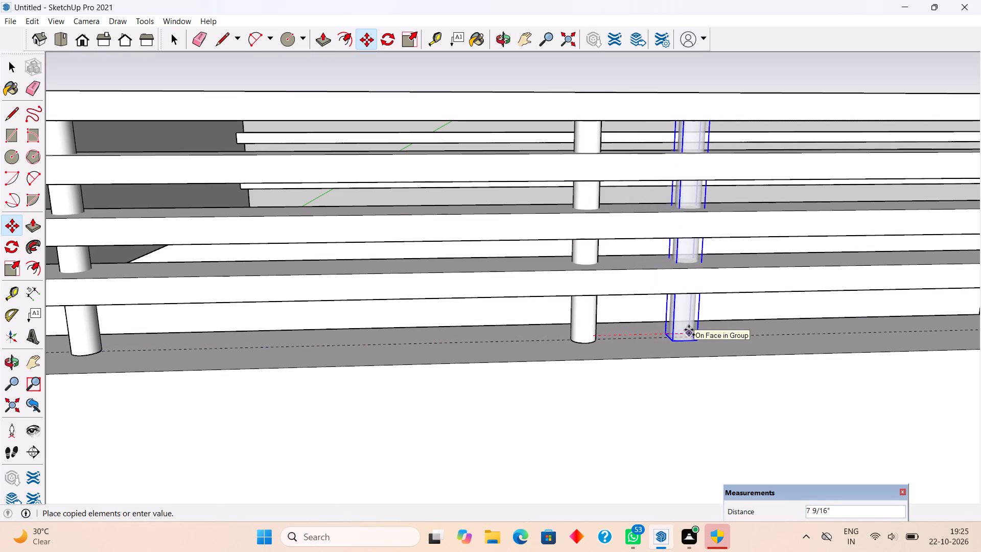
{"action": "key", "text": "4"}
{"action": "key", "text": "BackSpace"}
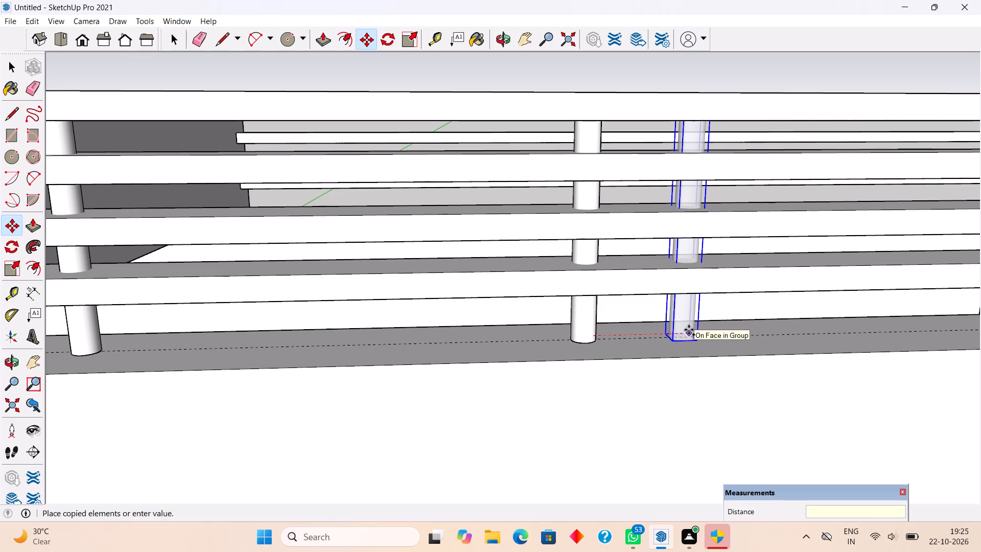
{"action": "type", "text": "5\""}
{"action": "key", "text": "Return"}
Copy the fourth round support 3' along the ledge guide toward the far end of the rails.
{"action": "scroll", "coordinate": [687, 330], "scroll_direction": "down", "scroll_amount": 6}
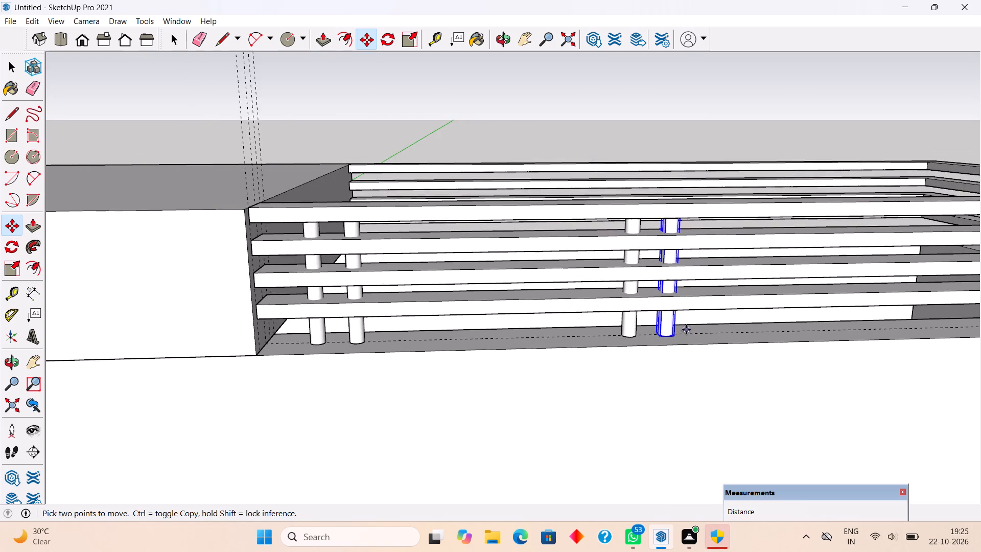
{"action": "scroll", "coordinate": [686, 330], "scroll_direction": "down", "scroll_amount": 3}
{"action": "scroll", "coordinate": [400, 379], "scroll_direction": "down", "scroll_amount": 10}
{"action": "scroll", "coordinate": [797, 309], "scroll_direction": "up", "scroll_amount": 2}
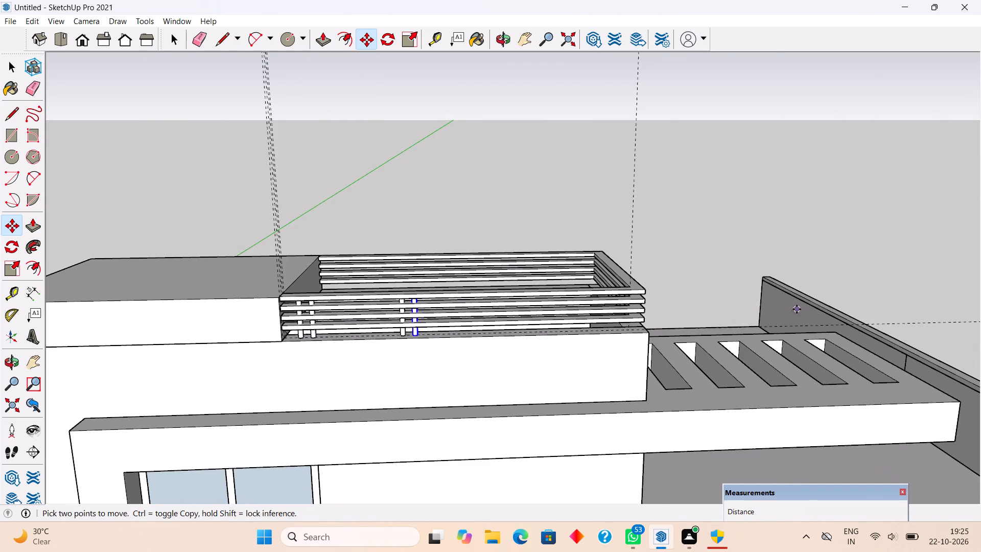
{"action": "scroll", "coordinate": [797, 309], "scroll_direction": "up", "scroll_amount": 3}
{"action": "scroll", "coordinate": [795, 306], "scroll_direction": "down", "scroll_amount": 7}
{"action": "scroll", "coordinate": [475, 348], "scroll_direction": "up", "scroll_amount": 4}
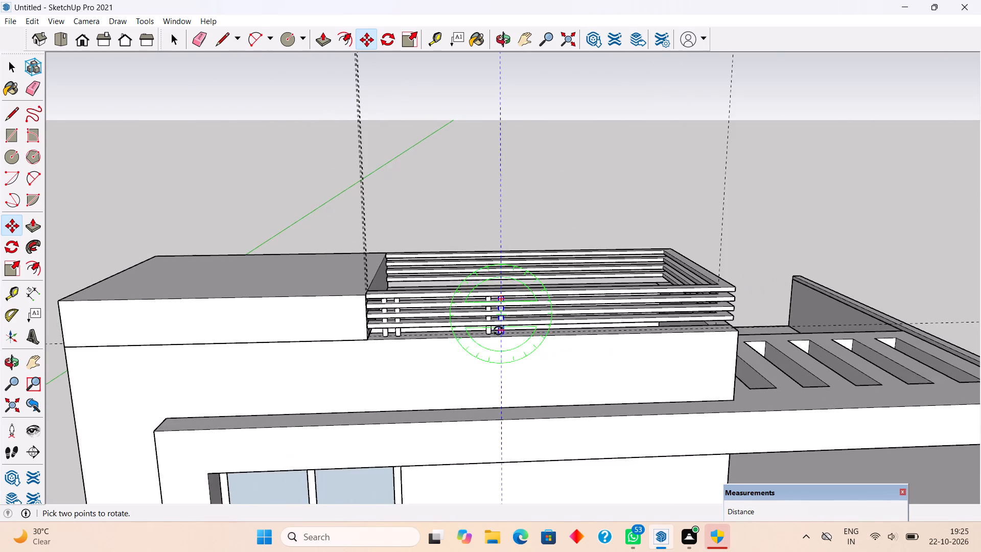
{"action": "scroll", "coordinate": [499, 331], "scroll_direction": "up", "scroll_amount": 3}
{"action": "scroll", "coordinate": [899, 314], "scroll_direction": "up", "scroll_amount": 2}
{"action": "scroll", "coordinate": [895, 315], "scroll_direction": "down", "scroll_amount": 2}
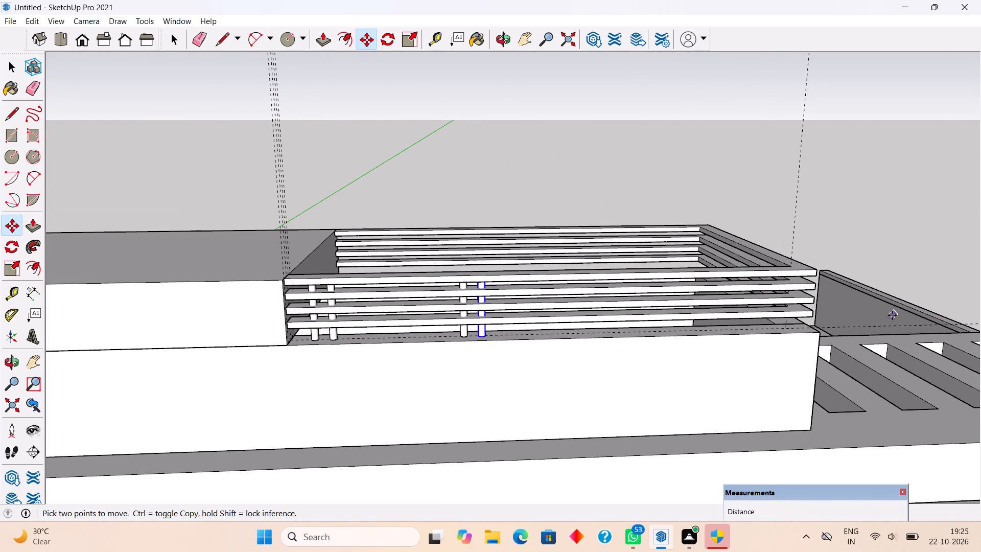
{"action": "scroll", "coordinate": [479, 339], "scroll_direction": "up", "scroll_amount": 3}
{"action": "left_click", "coordinate": [479, 334]}
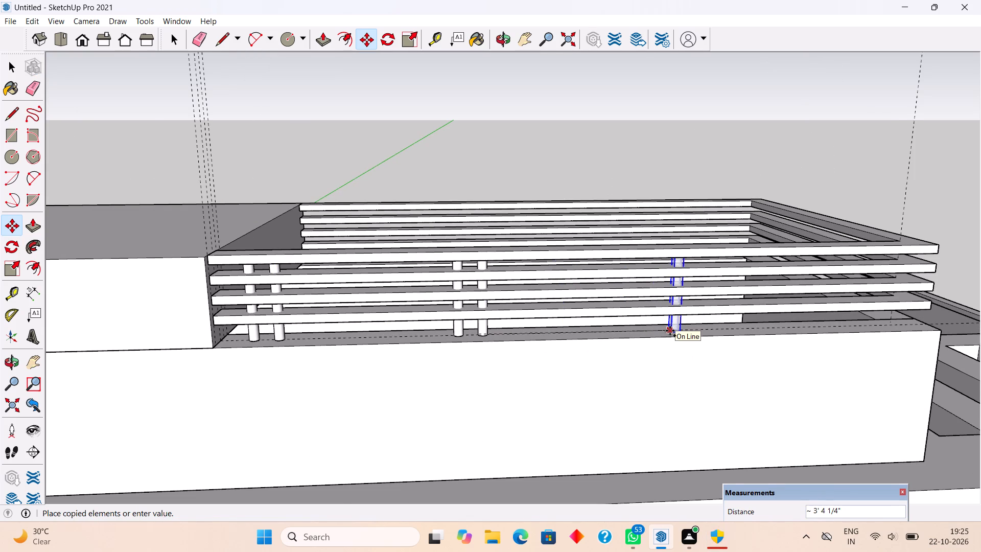
{"action": "scroll", "coordinate": [670, 331], "scroll_direction": "up", "scroll_amount": 4}
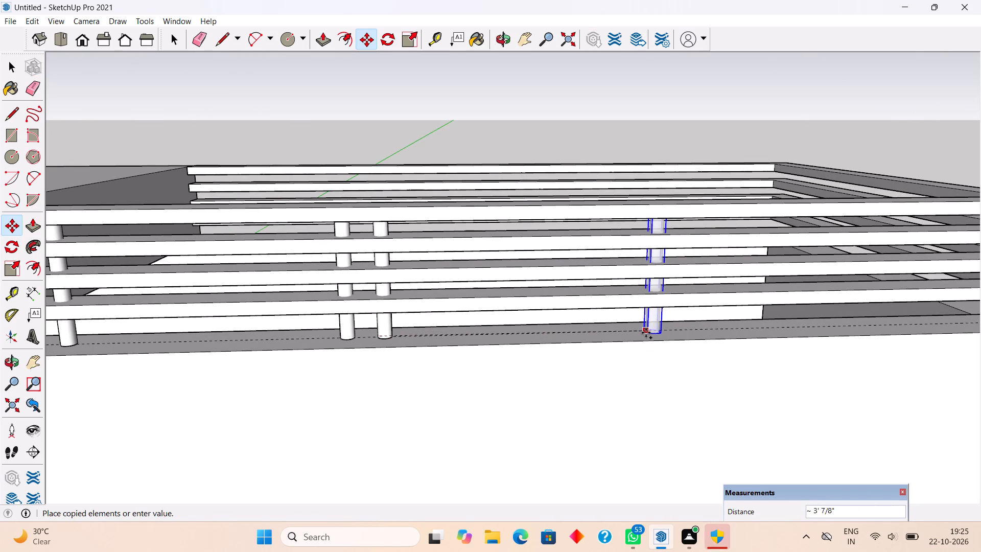
{"action": "scroll", "coordinate": [671, 330], "scroll_direction": "up", "scroll_amount": 3}
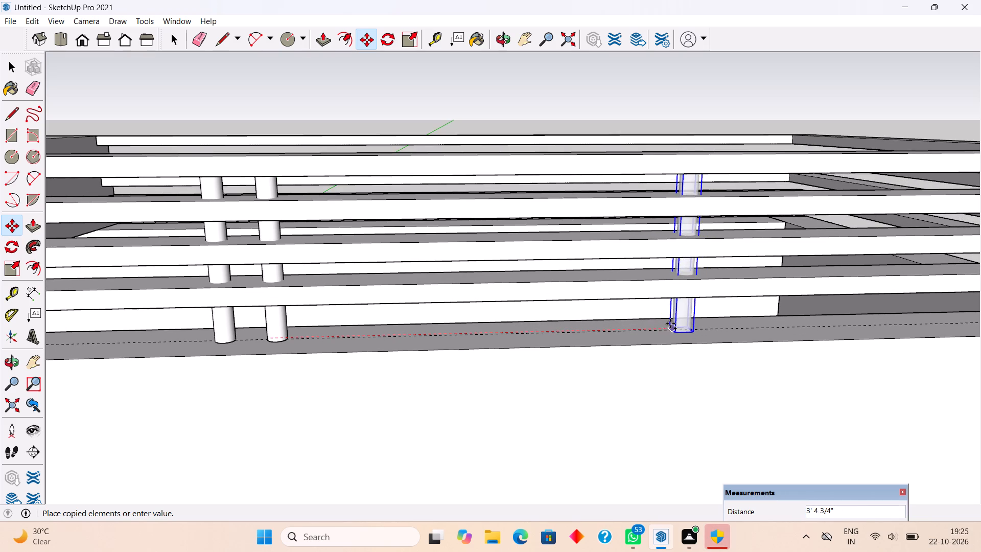
{"action": "type", "text": "3'"}
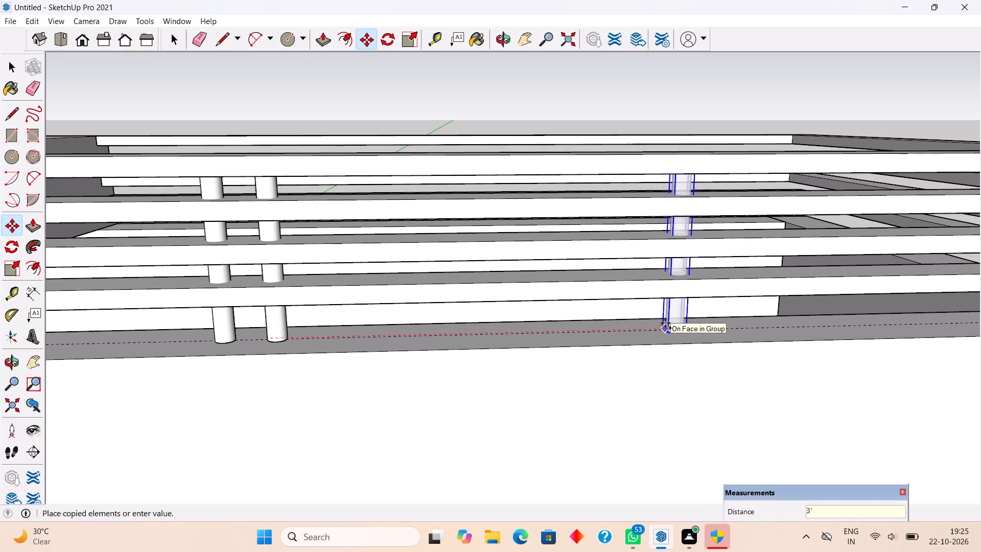
{"action": "key", "text": "Return"}
Copy the fifth round support 5" along the ledge guide to form the third pair.
{"action": "scroll", "coordinate": [663, 319], "scroll_direction": "up", "scroll_amount": 2}
{"action": "left_click", "coordinate": [642, 317]}
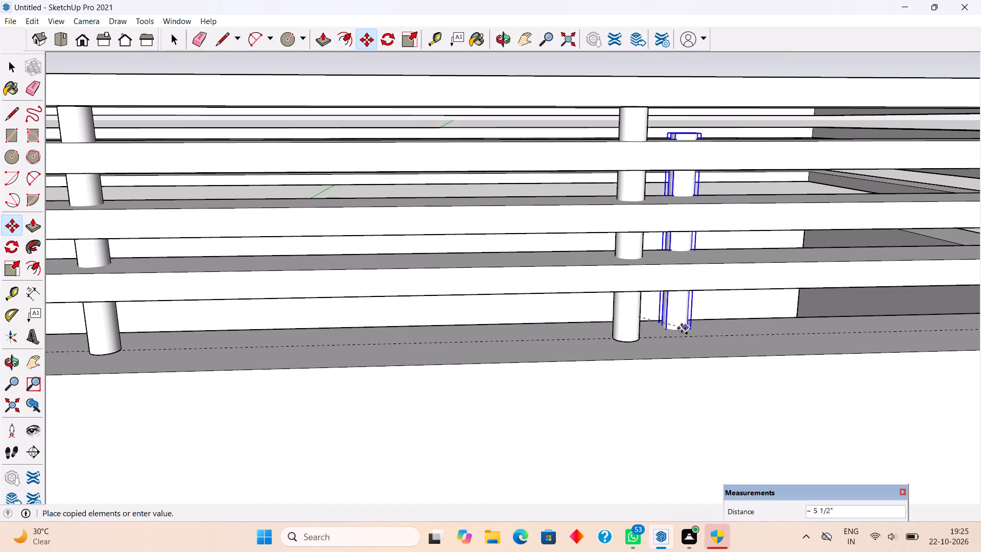
{"action": "scroll", "coordinate": [675, 330], "scroll_direction": "up", "scroll_amount": 6}
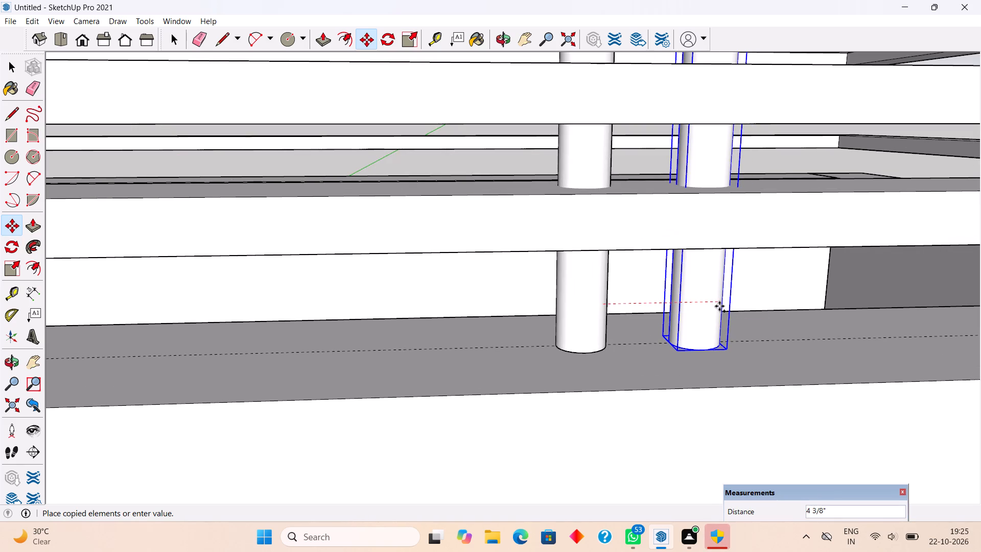
{"action": "type", "text": "5\""}
{"action": "key", "text": "Return"}
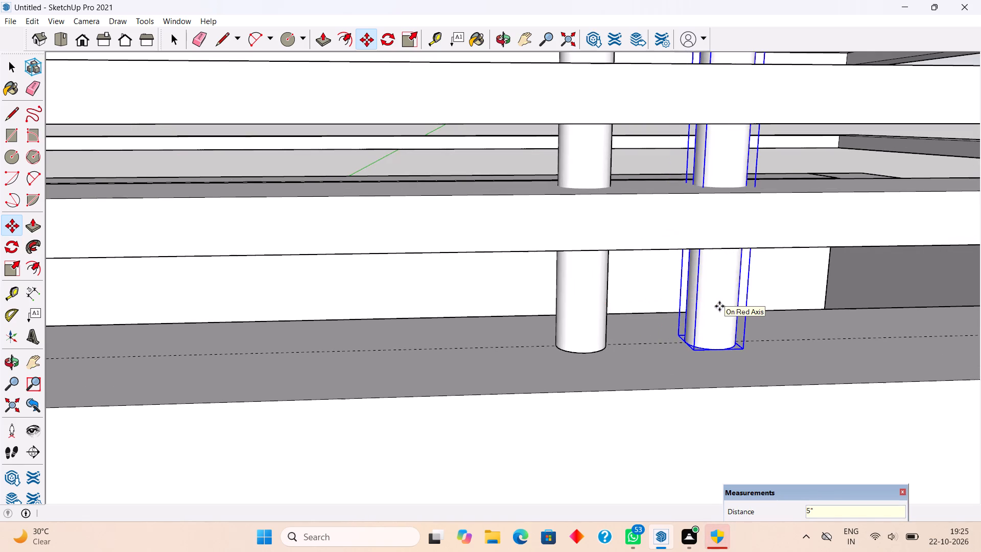
Copy the sixth round support 3' along the ledge guide toward the open end of the rail frames.
{"action": "scroll", "coordinate": [719, 306], "scroll_direction": "down", "scroll_amount": 20}
{"action": "scroll", "coordinate": [719, 306], "scroll_direction": "down", "scroll_amount": 1}
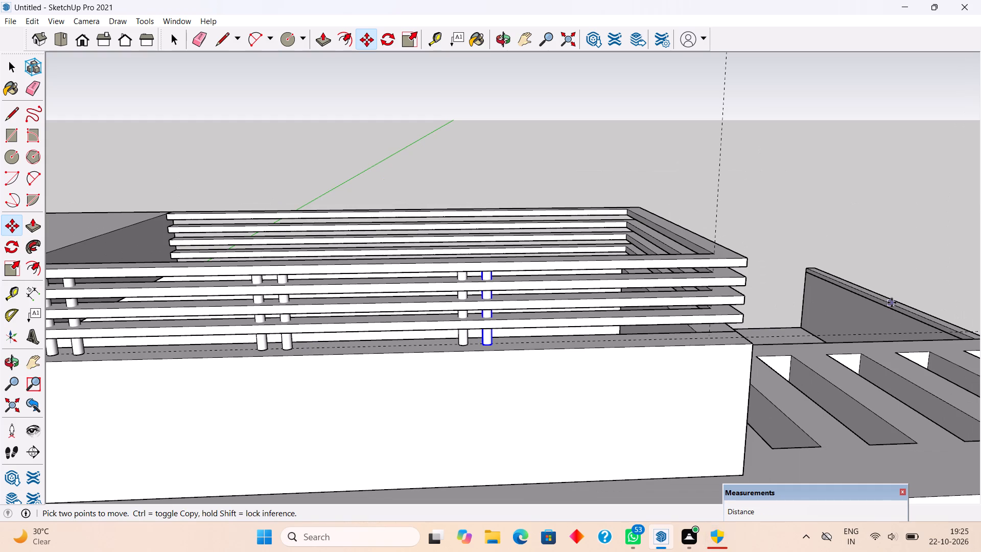
{"action": "scroll", "coordinate": [892, 303], "scroll_direction": "up", "scroll_amount": 3}
{"action": "scroll", "coordinate": [847, 309], "scroll_direction": "down", "scroll_amount": 3}
{"action": "scroll", "coordinate": [455, 345], "scroll_direction": "up", "scroll_amount": 2}
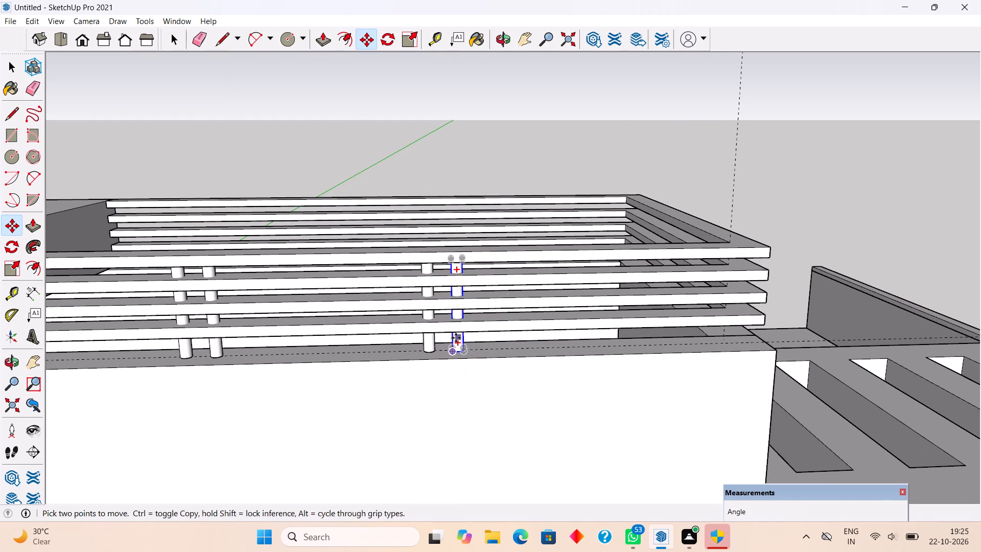
{"action": "scroll", "coordinate": [464, 347], "scroll_direction": "up", "scroll_amount": 7}
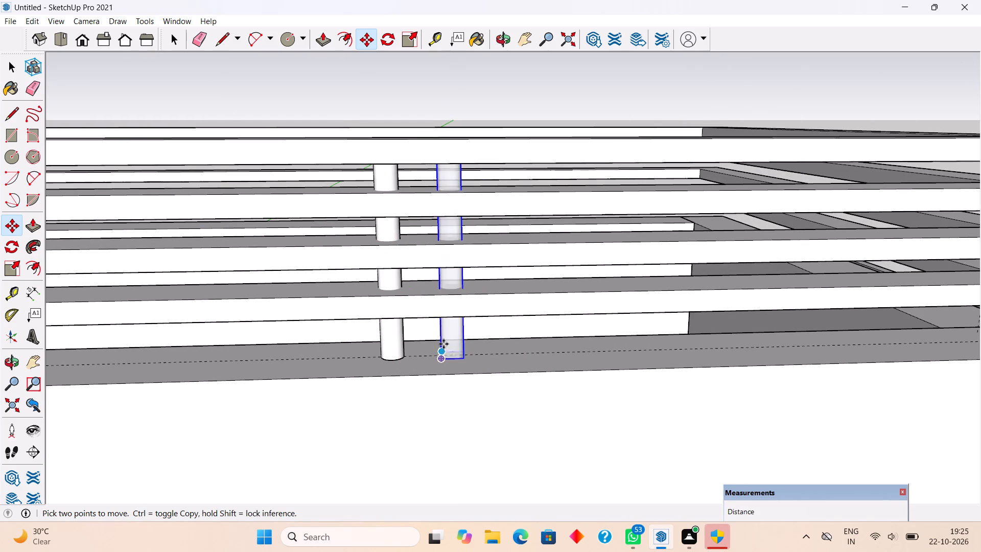
{"action": "left_click", "coordinate": [456, 335]}
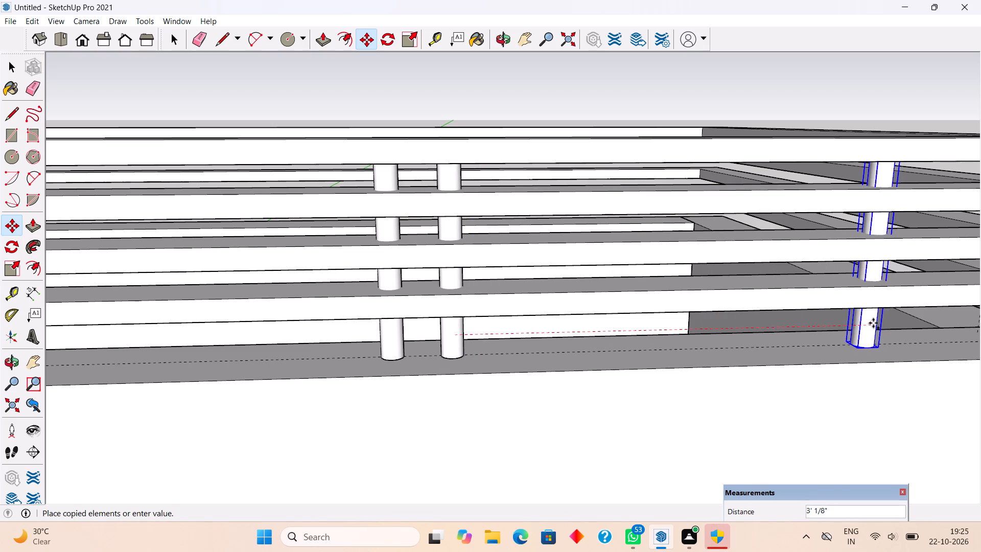
{"action": "type", "text": "3'"}
{"action": "key", "text": "Return"}
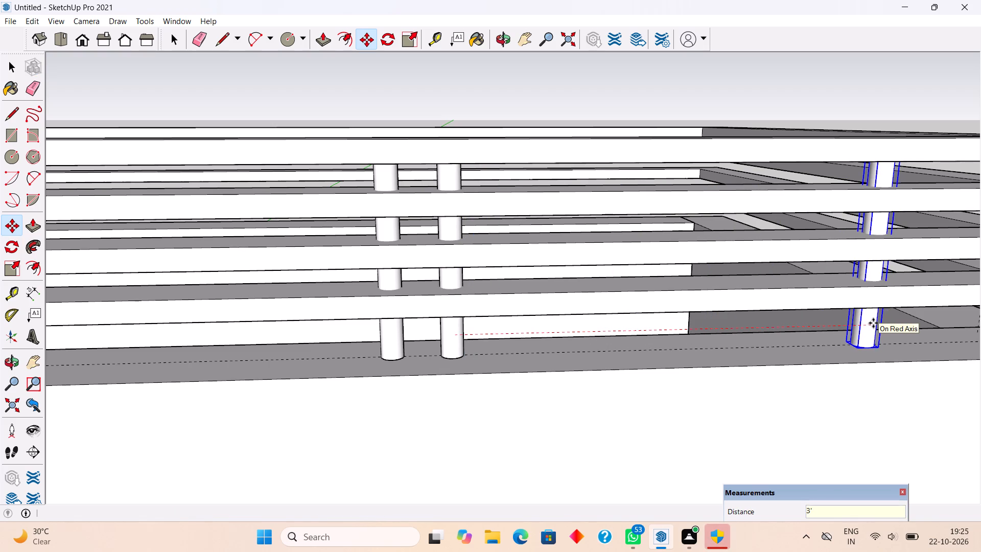
Copy the seventh round support 5" along the ledge guide to form the fourth pair.
{"action": "scroll", "coordinate": [844, 317], "scroll_direction": "down", "scroll_amount": 10}
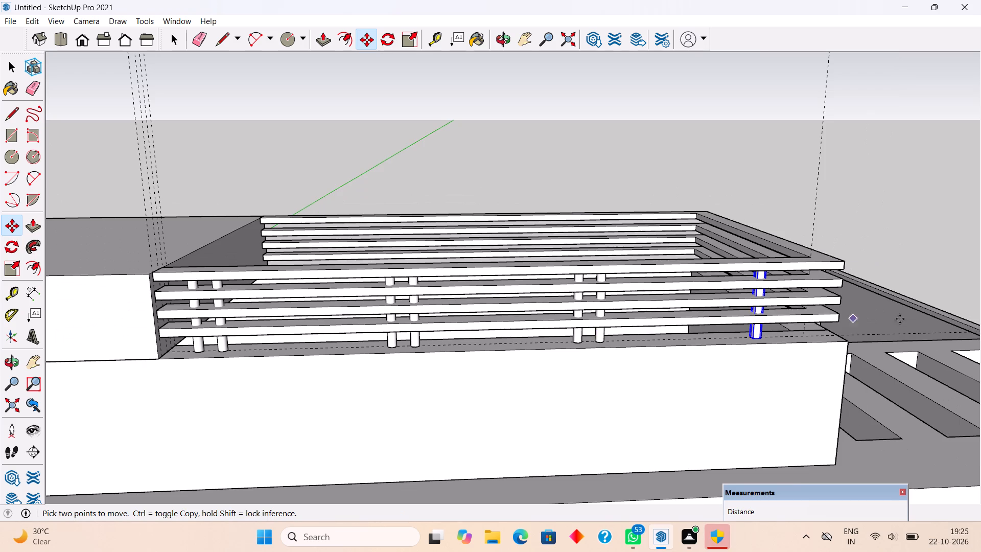
{"action": "scroll", "coordinate": [937, 318], "scroll_direction": "up", "scroll_amount": 4}
{"action": "scroll", "coordinate": [895, 312], "scroll_direction": "down", "scroll_amount": 4}
{"action": "scroll", "coordinate": [728, 334], "scroll_direction": "up", "scroll_amount": 3}
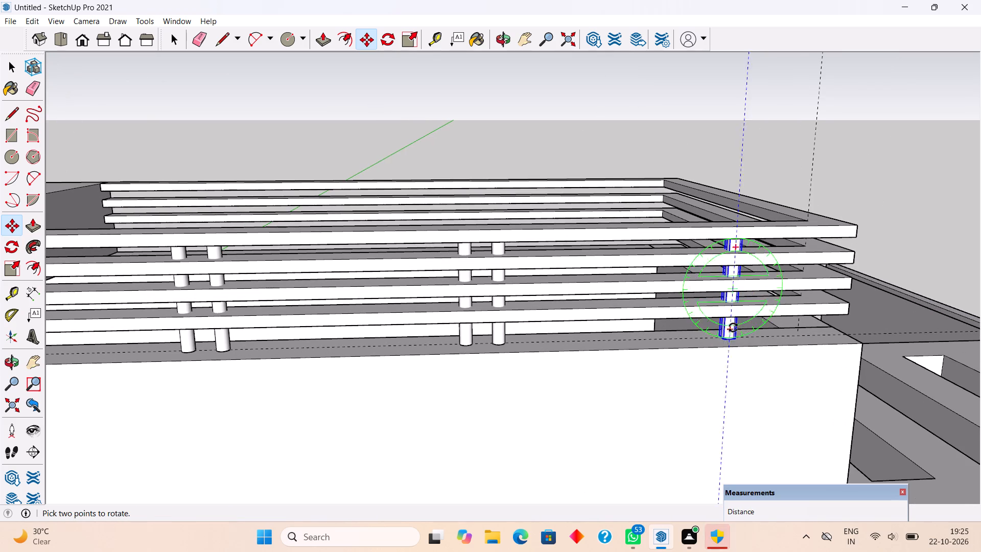
{"action": "scroll", "coordinate": [735, 325], "scroll_direction": "up", "scroll_amount": 4}
{"action": "left_click", "coordinate": [735, 325]}
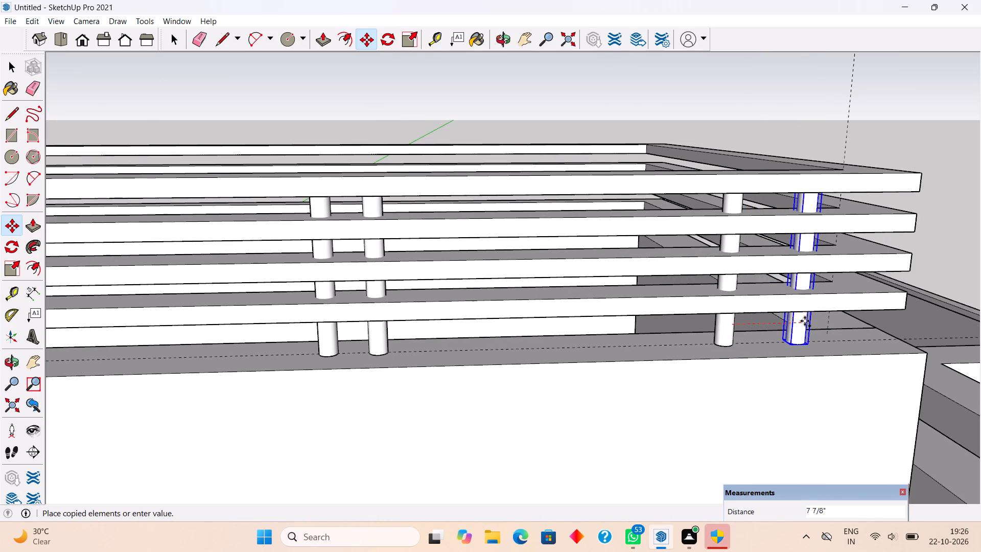
{"action": "type", "text": "5\""}
{"action": "key", "text": "Return"}
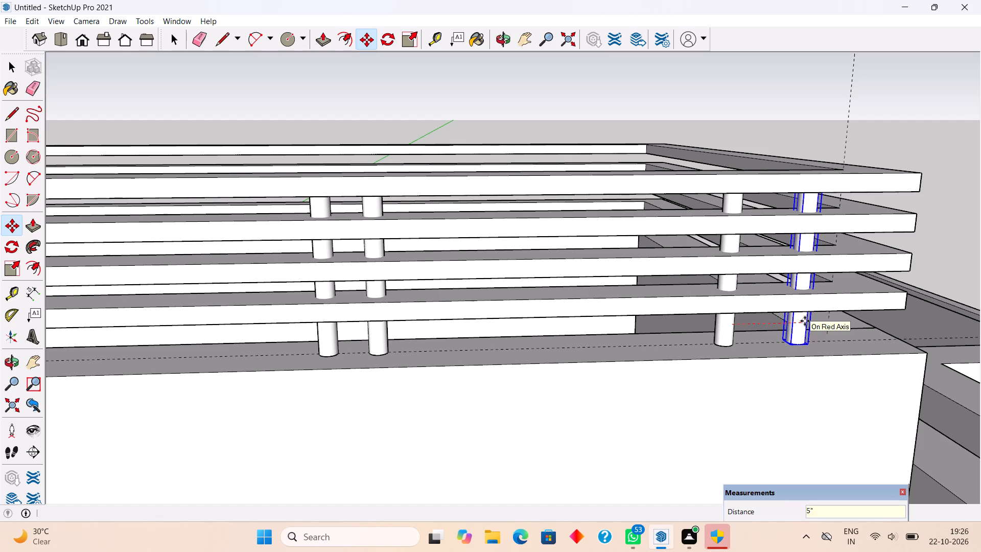
{"action": "key", "text": "space"}
Copy the eighth round support around the corner and position it under the rails on the tower's short end ledge.
{"action": "scroll", "coordinate": [805, 321], "scroll_direction": "down", "scroll_amount": 9}
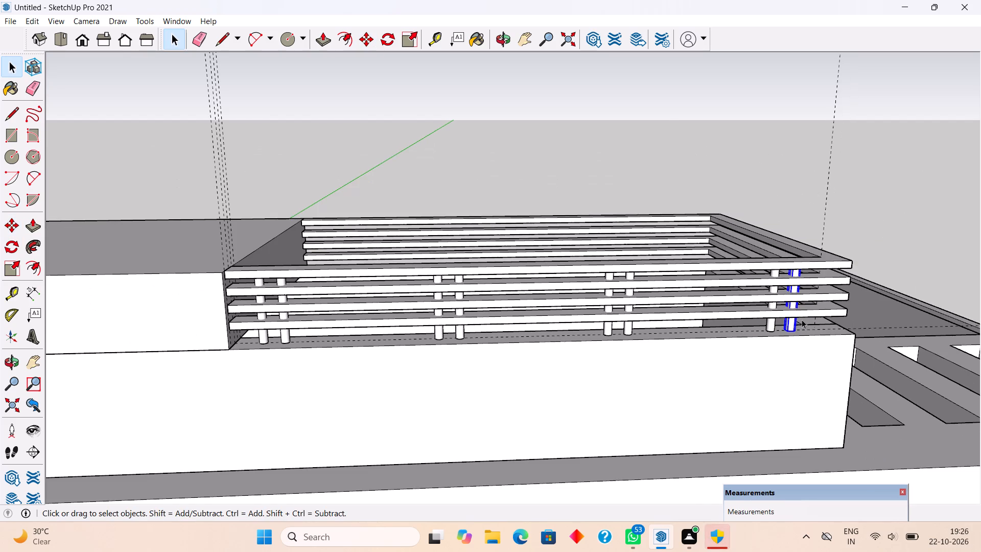
{"action": "scroll", "coordinate": [625, 338], "scroll_direction": "down", "scroll_amount": 4}
{"action": "middle_click_drag", "start_coordinate": [764, 293], "coordinate": [458, 270]}
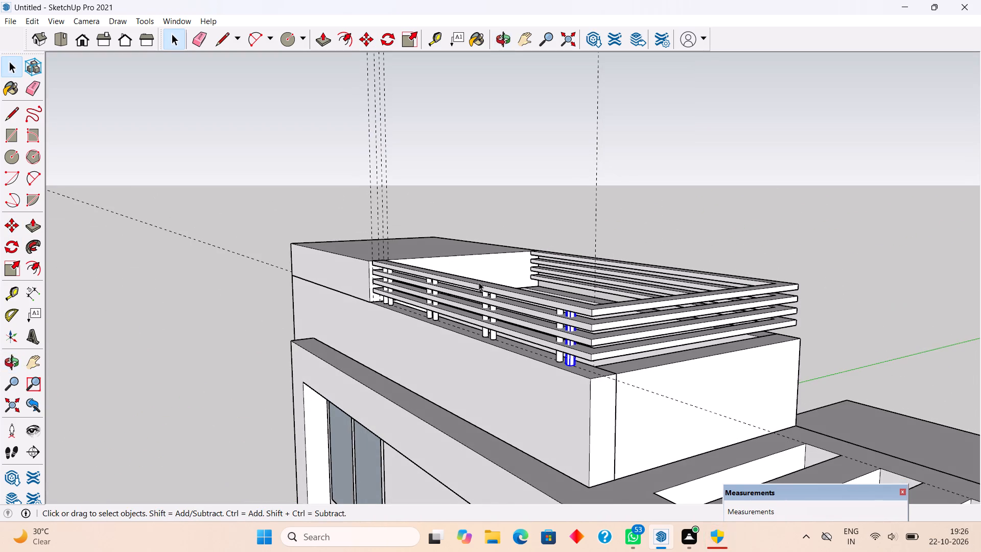
{"action": "scroll", "coordinate": [581, 365], "scroll_direction": "up", "scroll_amount": 8}
{"action": "left_click", "coordinate": [555, 358]}
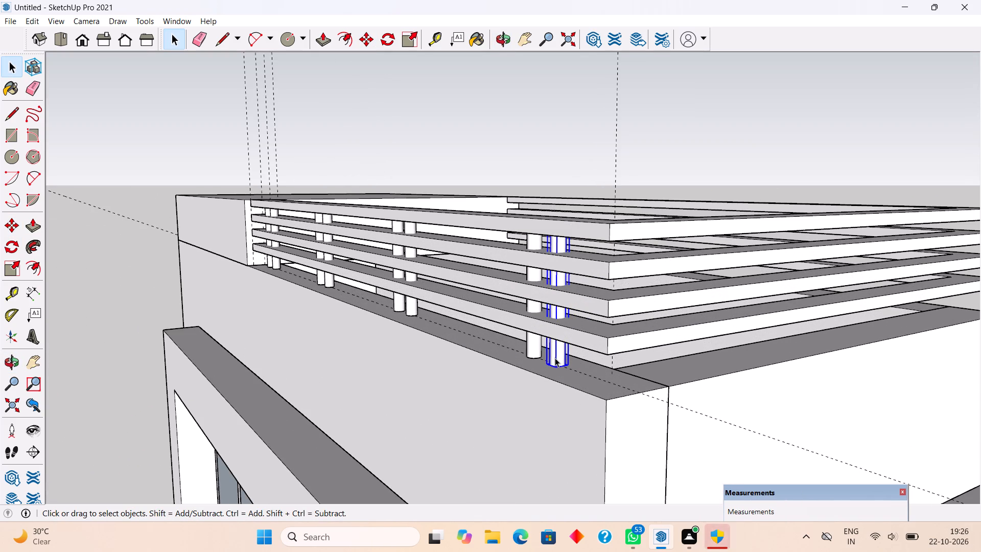
{"action": "key", "text": "m"}
{"action": "left_click", "coordinate": [555, 358]}
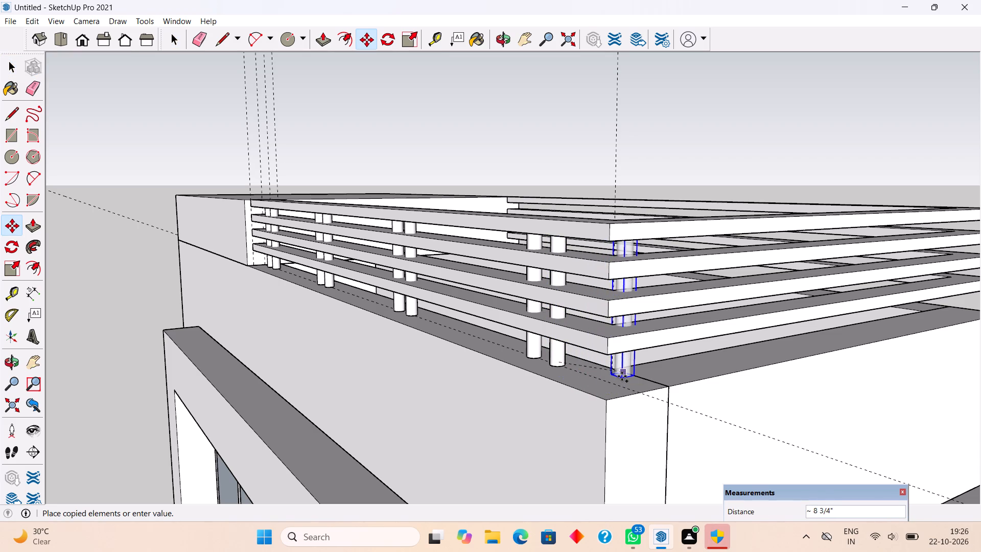
{"action": "scroll", "coordinate": [613, 382], "scroll_direction": "up", "scroll_amount": 3}
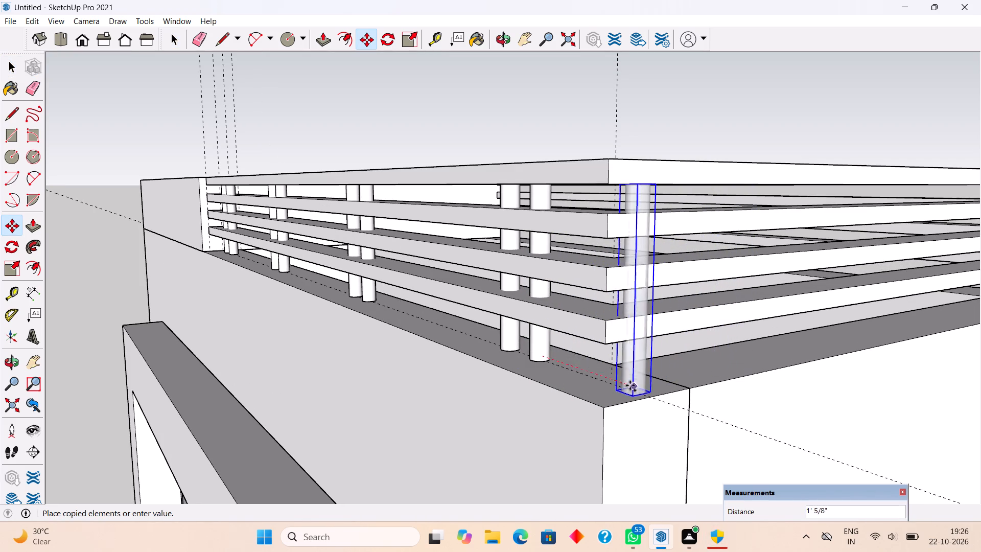
{"action": "left_click", "coordinate": [612, 378]}
{"action": "middle_click_drag", "start_coordinate": [651, 380], "coordinate": [446, 399]}
{"action": "left_click", "coordinate": [452, 389]}
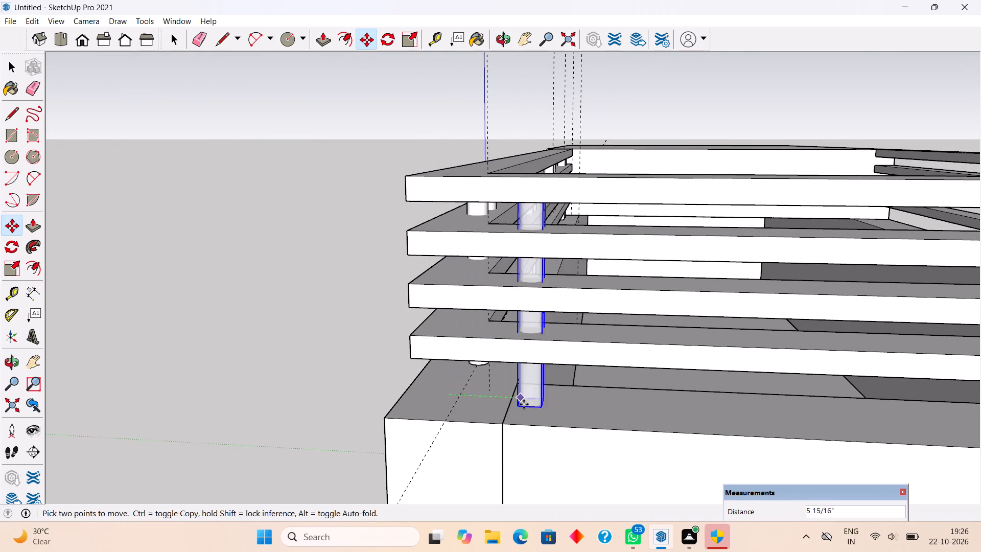
{"action": "left_click", "coordinate": [536, 396]}
Copy the short end ledge's support 5" along the green axis to form a pair.
{"action": "left_click", "coordinate": [550, 397]}
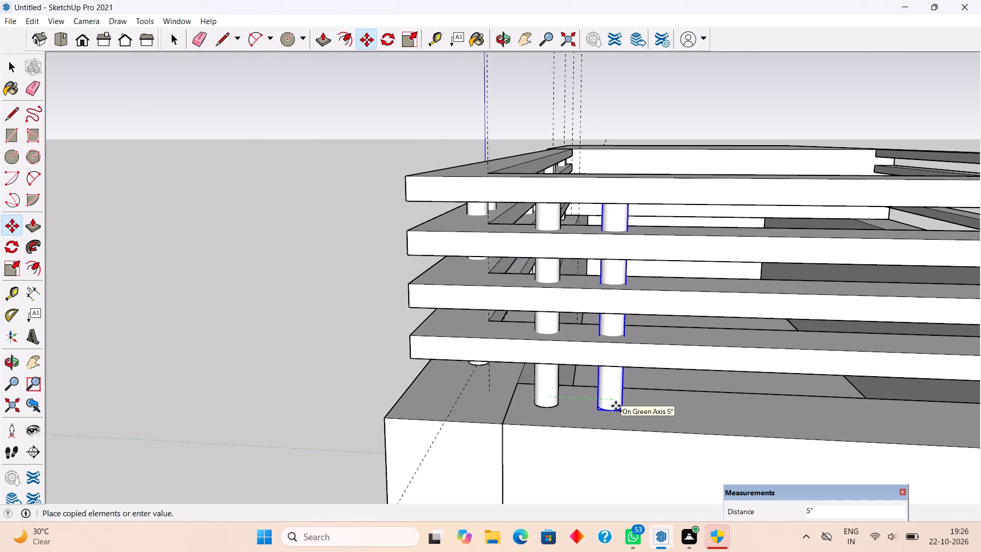
{"action": "left_click", "coordinate": [616, 406]}
Copy the second support on the short end ledge 3' along the green axis toward the opposite corner.
{"action": "scroll", "coordinate": [499, 409], "scroll_direction": "down", "scroll_amount": 5}
{"action": "scroll", "coordinate": [449, 420], "scroll_direction": "up", "scroll_amount": 1}
{"action": "scroll", "coordinate": [332, 424], "scroll_direction": "down", "scroll_amount": 5}
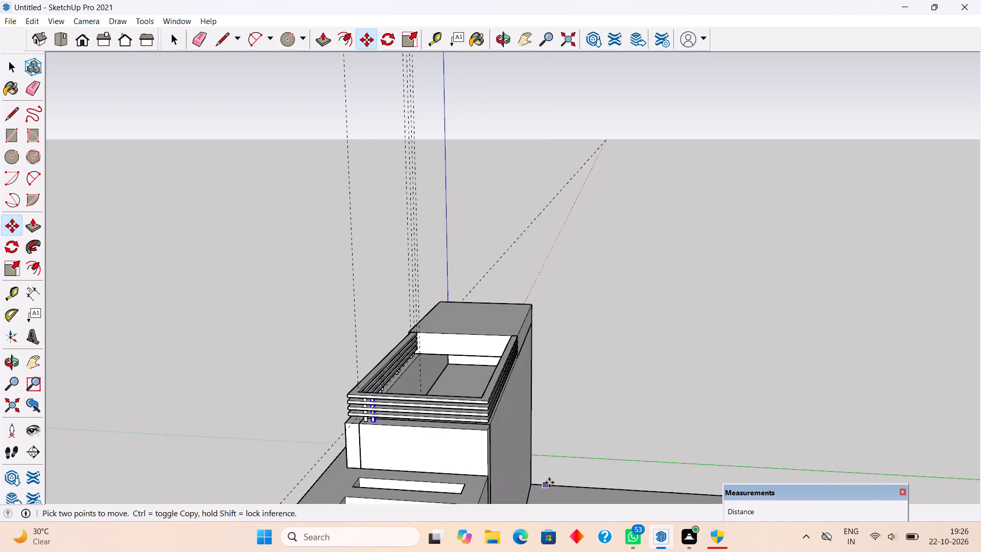
{"action": "scroll", "coordinate": [551, 478], "scroll_direction": "up", "scroll_amount": 5}
{"action": "scroll", "coordinate": [511, 450], "scroll_direction": "down", "scroll_amount": 5}
{"action": "scroll", "coordinate": [443, 423], "scroll_direction": "up", "scroll_amount": 6}
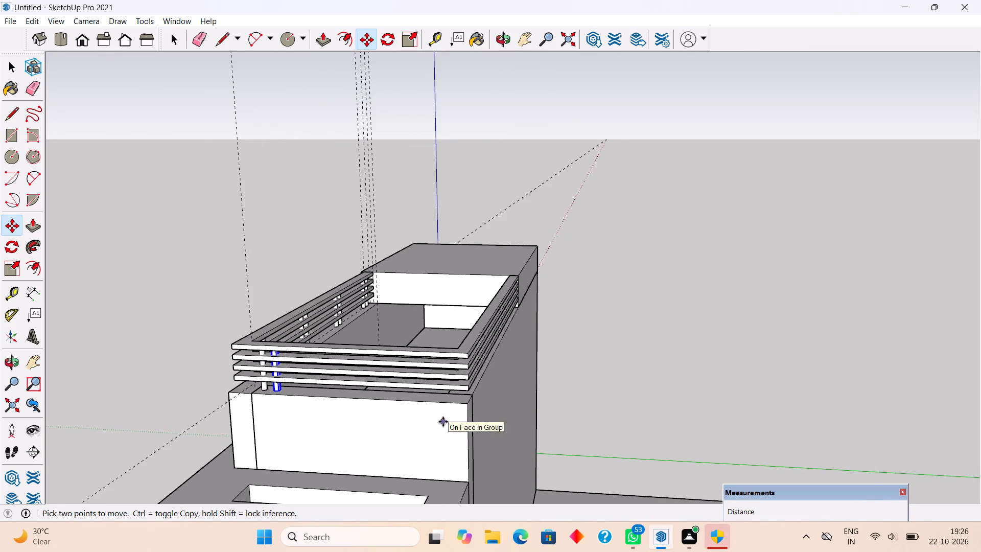
{"action": "scroll", "coordinate": [412, 421], "scroll_direction": "up", "scroll_amount": 4}
{"action": "scroll", "coordinate": [233, 381], "scroll_direction": "up", "scroll_amount": 6}
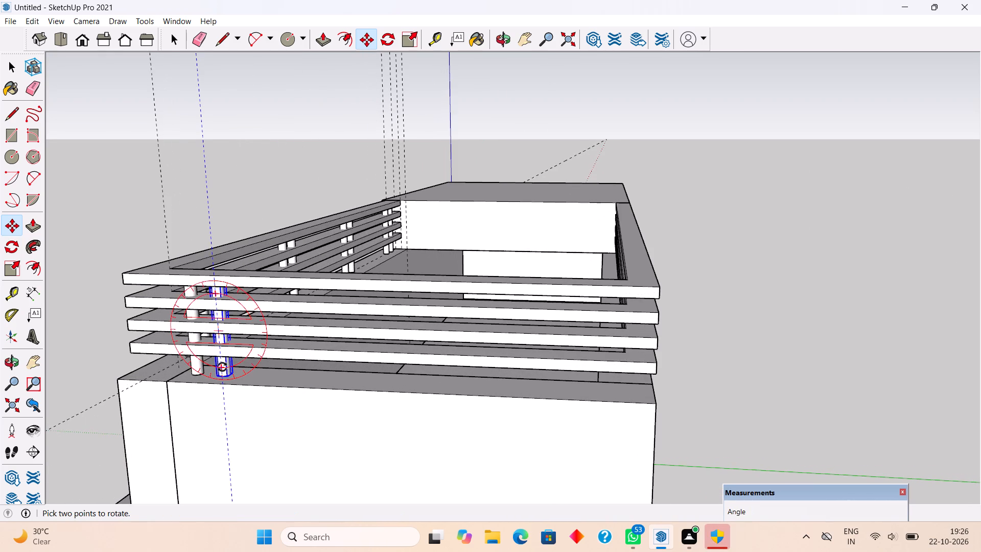
{"action": "scroll", "coordinate": [226, 374], "scroll_direction": "up", "scroll_amount": 5}
{"action": "scroll", "coordinate": [229, 367], "scroll_direction": "down", "scroll_amount": 3}
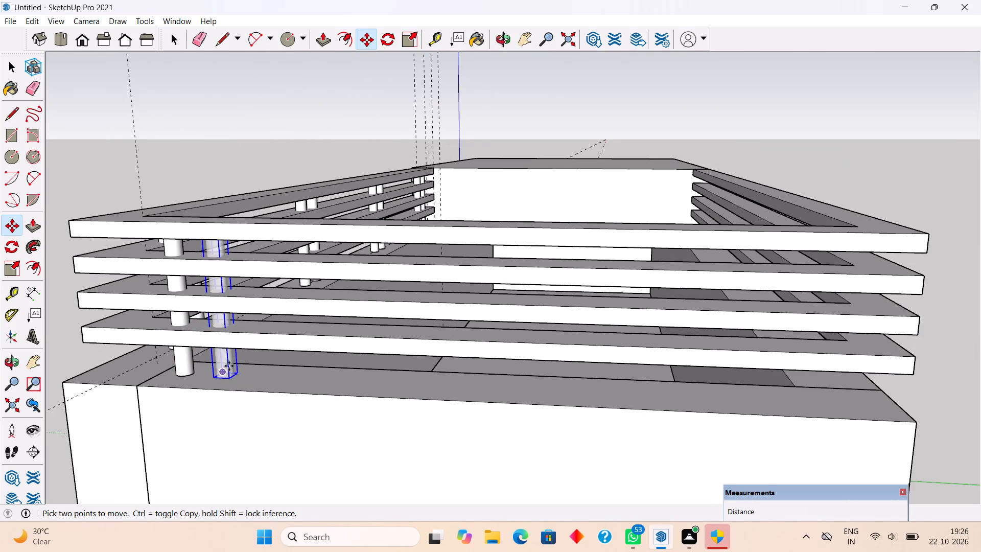
{"action": "left_click", "coordinate": [225, 361]}
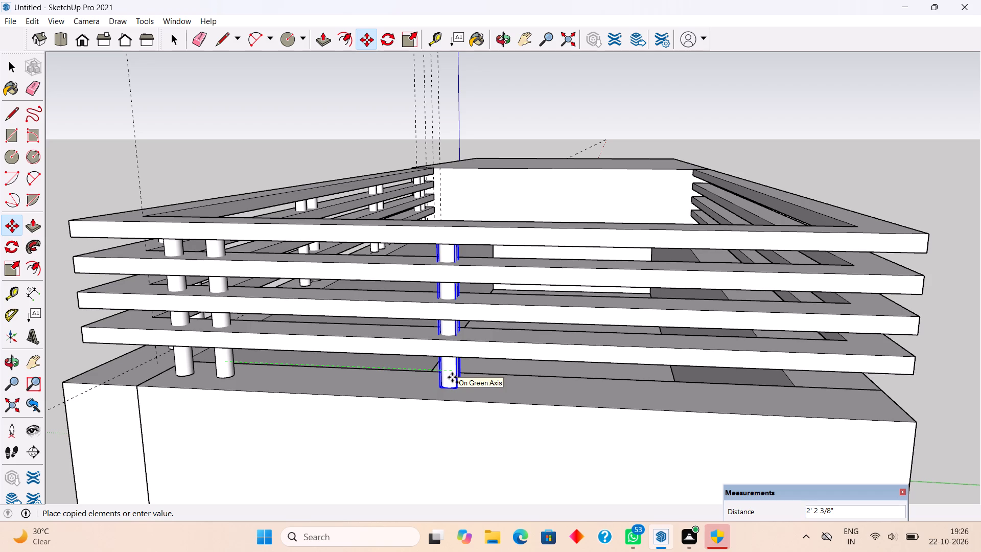
{"action": "key", "text": "3"}
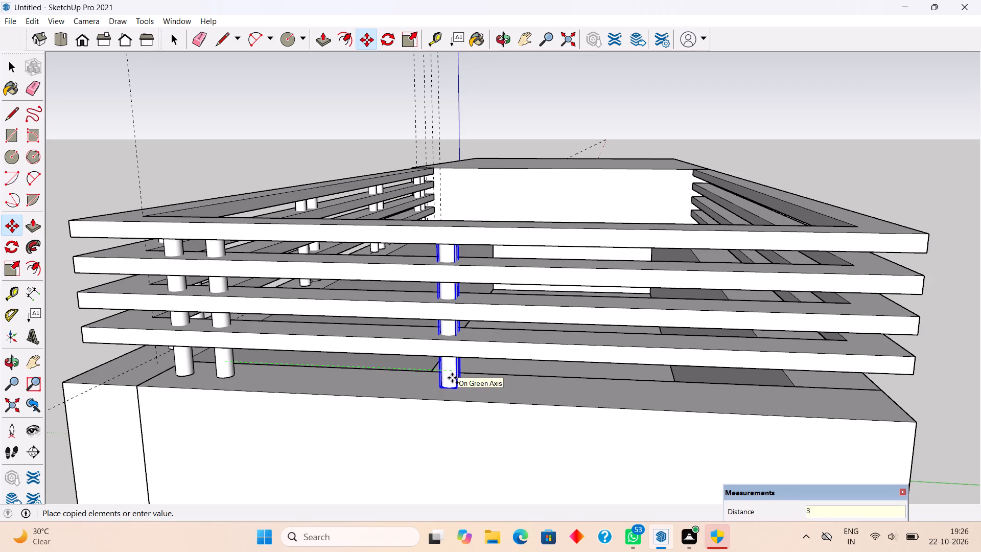
{"action": "key", "text": "apostrophe"}
{"action": "key", "text": "Return"}
Copy the third support on the short end ledge 5" along the green axis to form its second pair.
{"action": "left_click", "coordinate": [538, 388]}
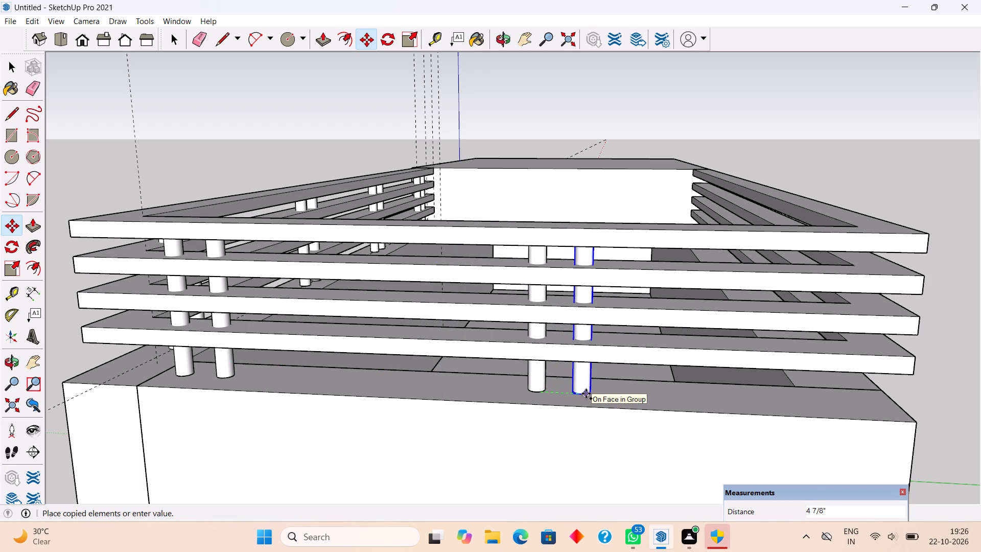
{"action": "type", "text": "5\""}
{"action": "key", "text": "Return"}
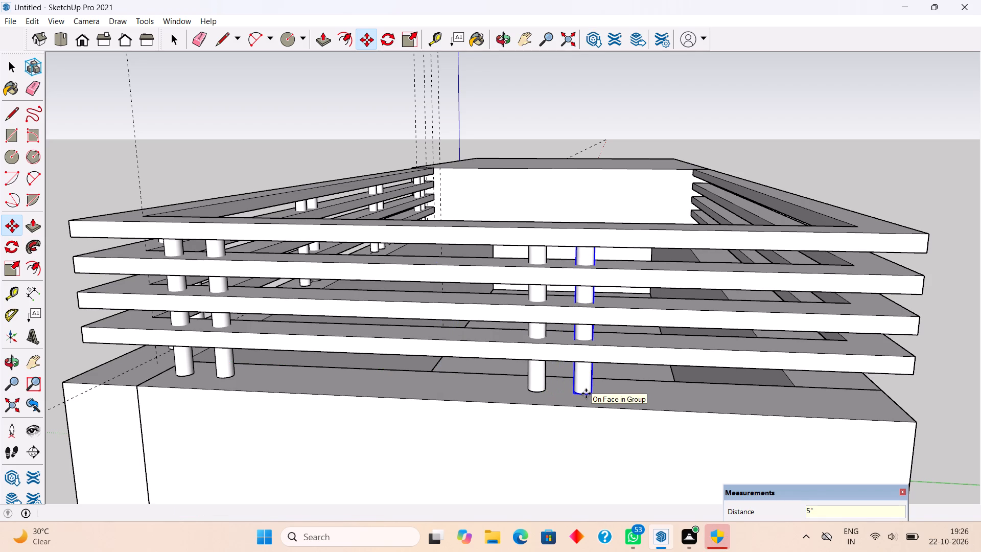
Copy the short ledge's fourth support about 2' 5 1/2" to the far corner and shift it about 5 1/2" onto the opposite long ledge.
{"action": "left_click", "coordinate": [586, 392]}
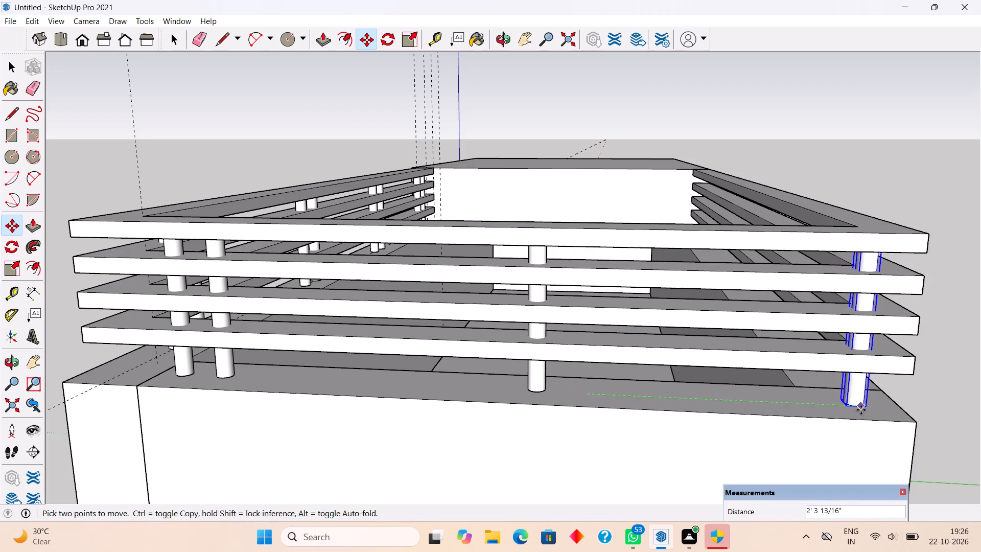
{"action": "left_click", "coordinate": [879, 409]}
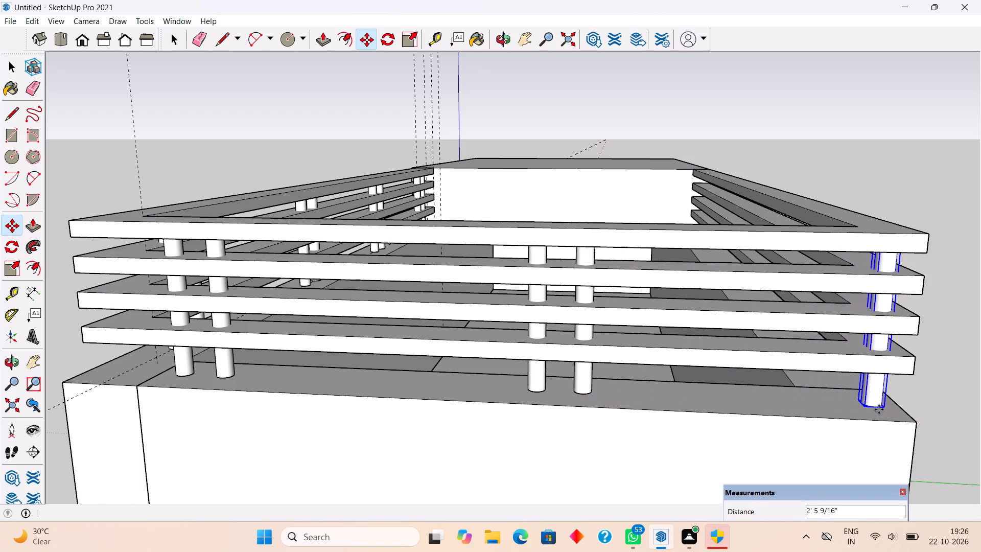
{"action": "middle_click_drag", "start_coordinate": [881, 410], "coordinate": [515, 376]}
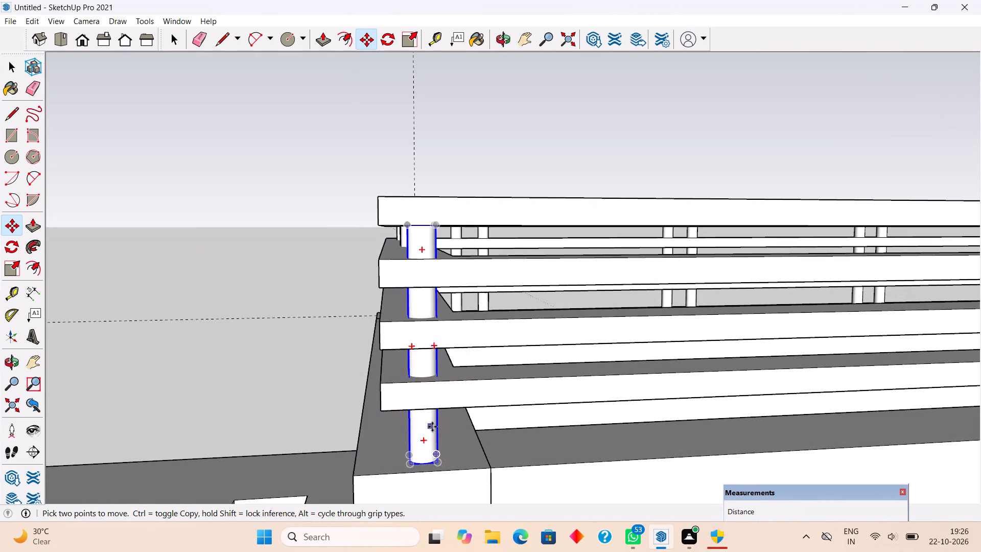
{"action": "left_click", "coordinate": [432, 427]}
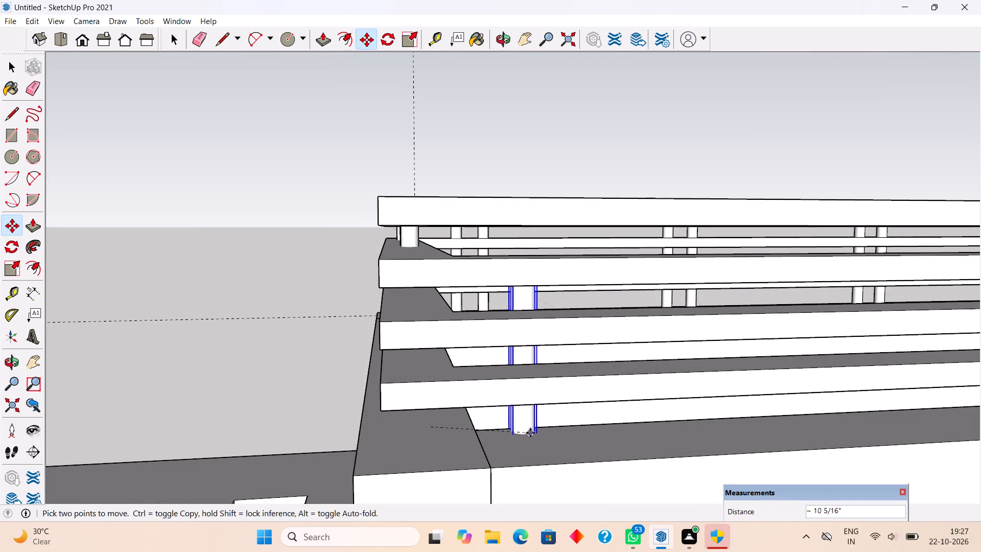
{"action": "left_click", "coordinate": [510, 420]}
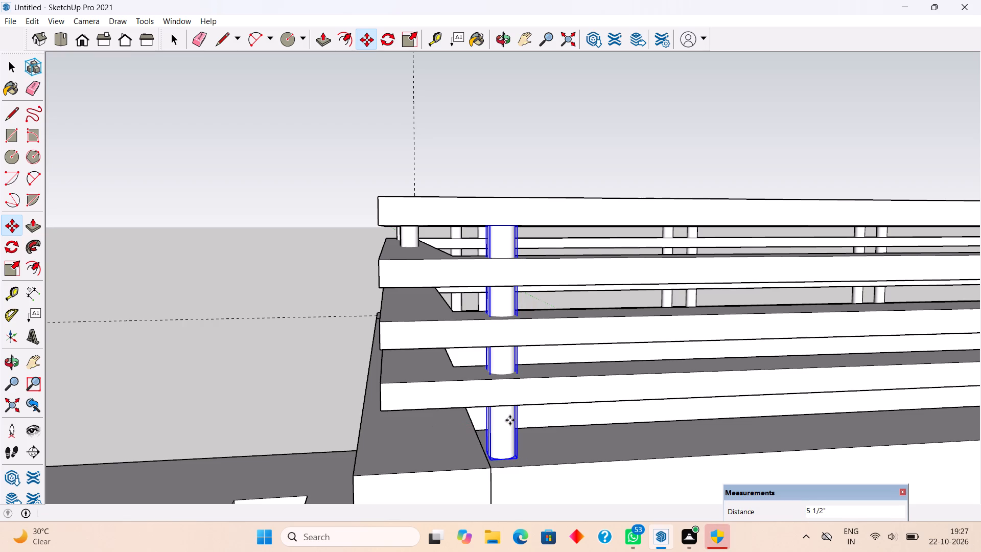
Copy the opposite long ledge's first support 5" along the ledge, away from the corner, to form a pair.
{"action": "left_click", "coordinate": [510, 420]}
{"action": "left_click", "coordinate": [501, 424]}
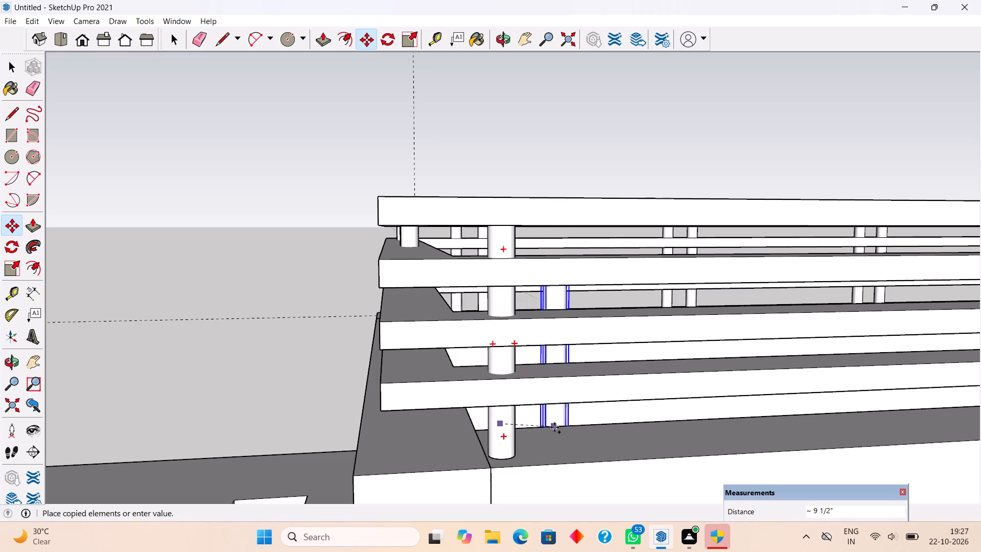
{"action": "scroll", "coordinate": [559, 430], "scroll_direction": "up", "scroll_amount": 4}
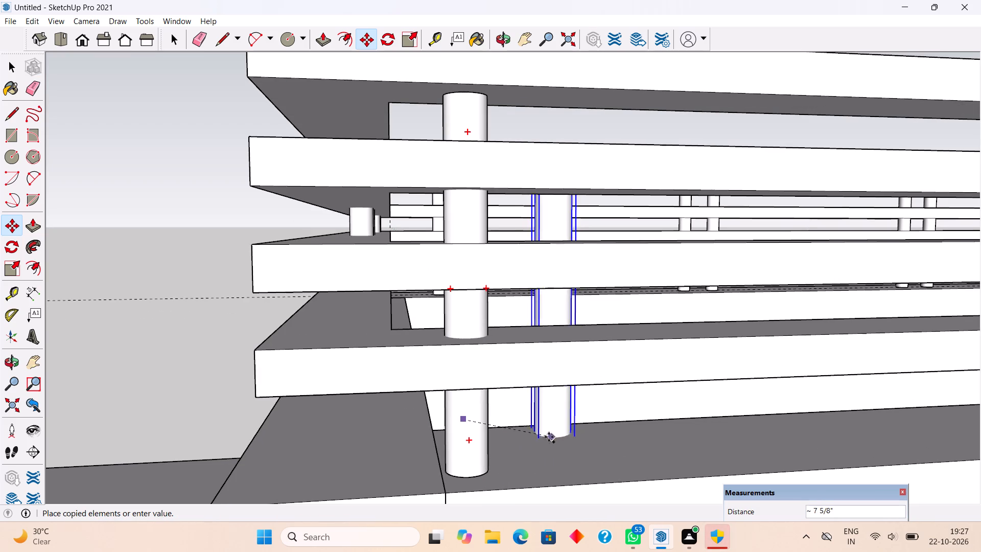
{"action": "type", "text": "5\""}
{"action": "key", "text": "Return"}
{"action": "scroll", "coordinate": [529, 412], "scroll_direction": "down", "scroll_amount": 6}
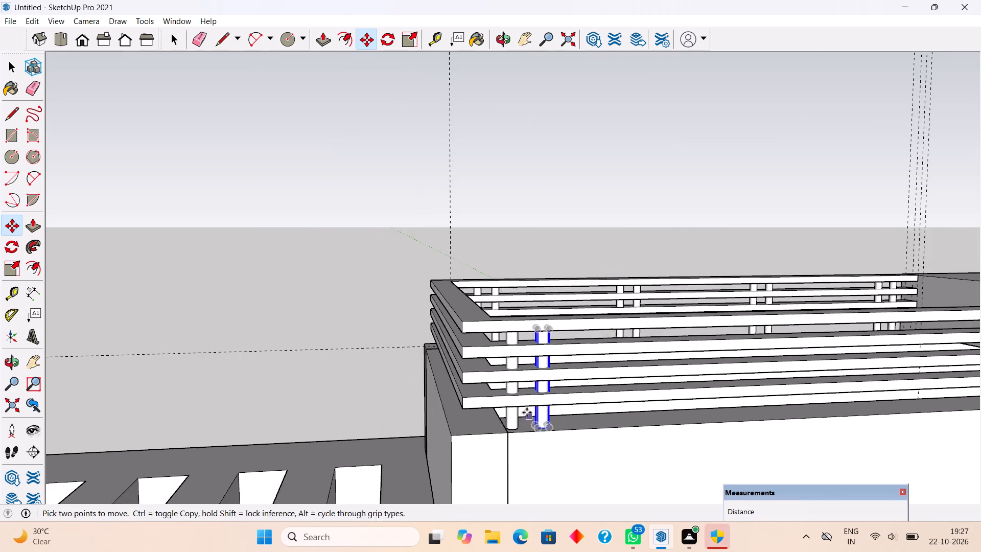
Copy the opposite long ledge's second support 2' along the red axis toward the raised block.
{"action": "scroll", "coordinate": [474, 400], "scroll_direction": "down", "scroll_amount": 5}
{"action": "scroll", "coordinate": [414, 383], "scroll_direction": "down", "scroll_amount": 3}
{"action": "scroll", "coordinate": [819, 422], "scroll_direction": "up", "scroll_amount": 4}
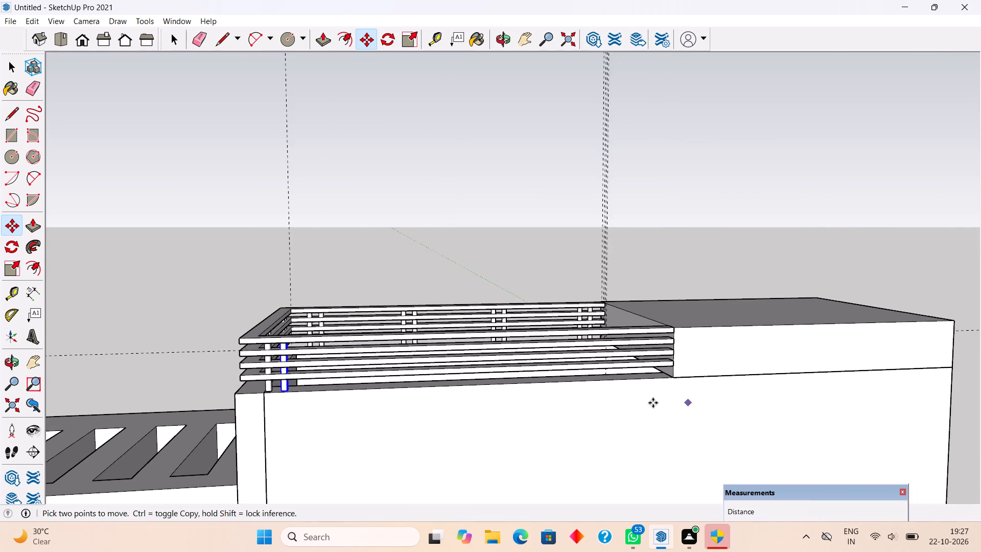
{"action": "scroll", "coordinate": [333, 356], "scroll_direction": "up", "scroll_amount": 3}
{"action": "scroll", "coordinate": [270, 409], "scroll_direction": "up", "scroll_amount": 14}
{"action": "left_click", "coordinate": [277, 381]}
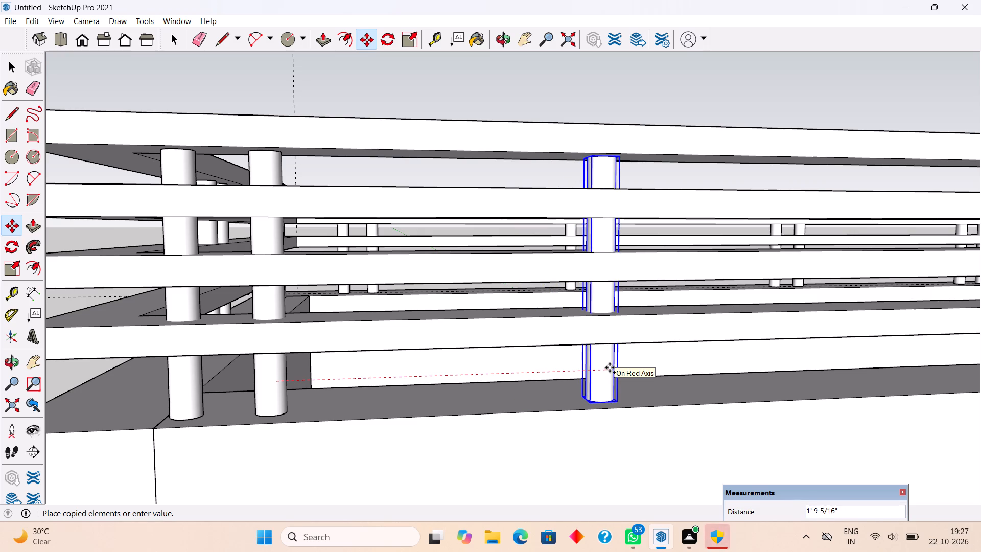
{"action": "type", "text": "2'"}
{"action": "key", "text": "Return"}
Copy the opposite long ledge's third support 5" along the red axis to form its second pair.
{"action": "scroll", "coordinate": [478, 356], "scroll_direction": "down", "scroll_amount": 4}
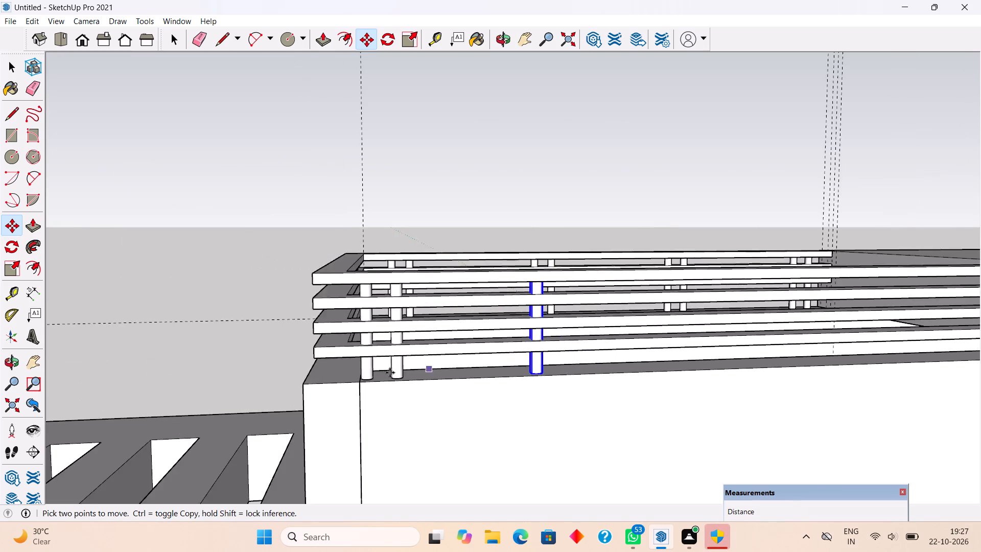
{"action": "scroll", "coordinate": [390, 373], "scroll_direction": "down", "scroll_amount": 7}
{"action": "scroll", "coordinate": [326, 373], "scroll_direction": "down", "scroll_amount": 3}
{"action": "scroll", "coordinate": [739, 380], "scroll_direction": "up", "scroll_amount": 2}
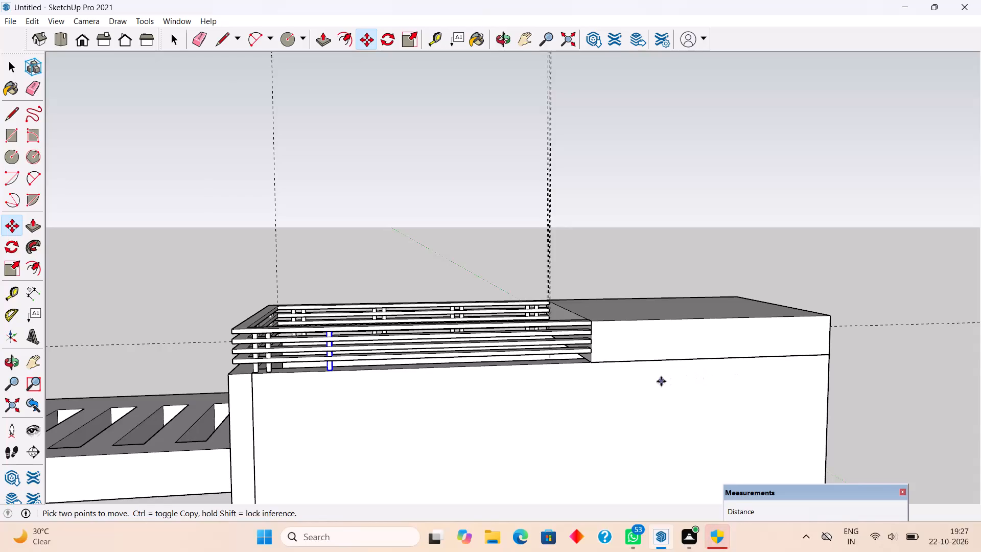
{"action": "scroll", "coordinate": [661, 381], "scroll_direction": "up", "scroll_amount": 3}
{"action": "scroll", "coordinate": [161, 335], "scroll_direction": "up", "scroll_amount": 4}
{"action": "scroll", "coordinate": [198, 365], "scroll_direction": "up", "scroll_amount": 3}
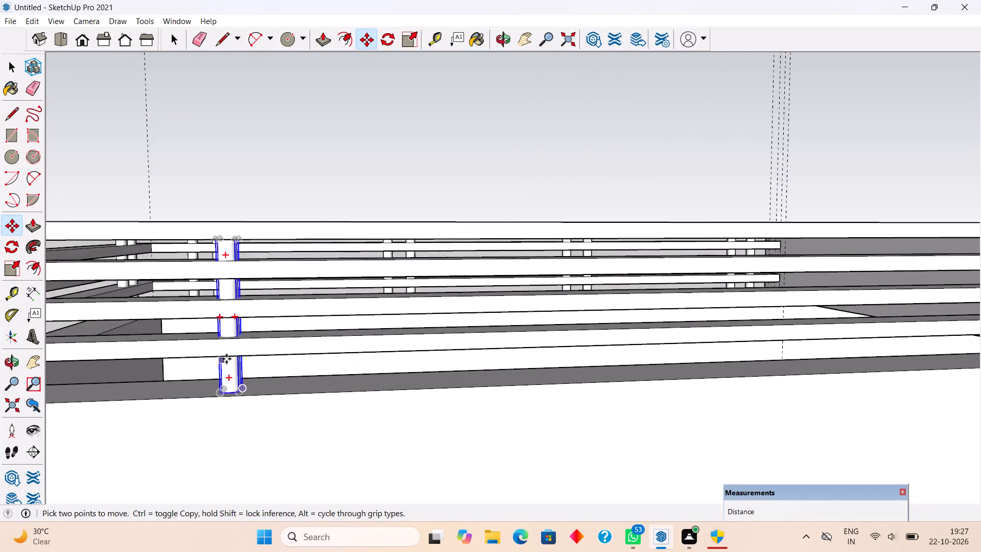
{"action": "scroll", "coordinate": [226, 359], "scroll_direction": "up", "scroll_amount": 6}
{"action": "left_click", "coordinate": [244, 372]}
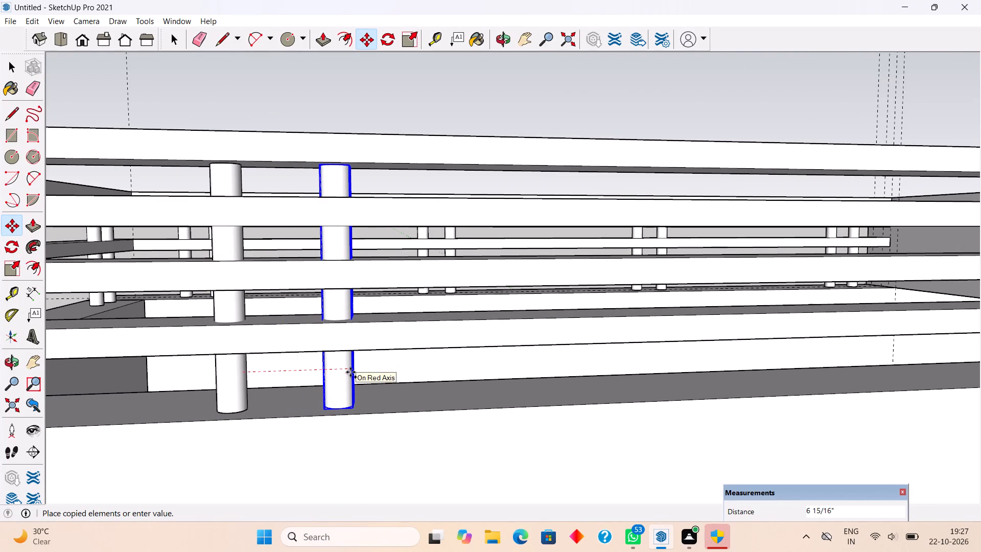
{"action": "type", "text": "5\""}
{"action": "key", "text": "Return"}
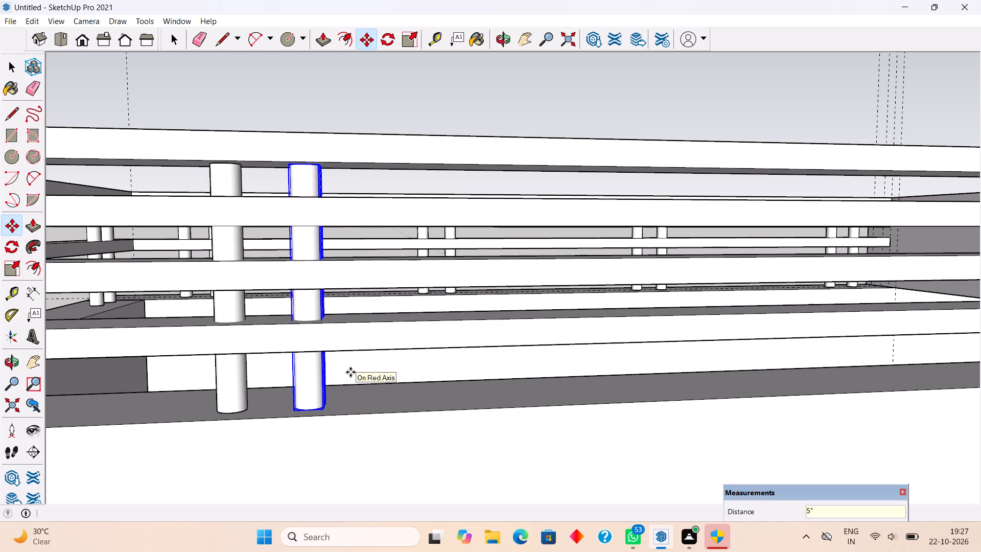
Copy the opposite long ledge's fourth support 3' along the red axis toward the raised block.
{"action": "left_click", "coordinate": [321, 379]}
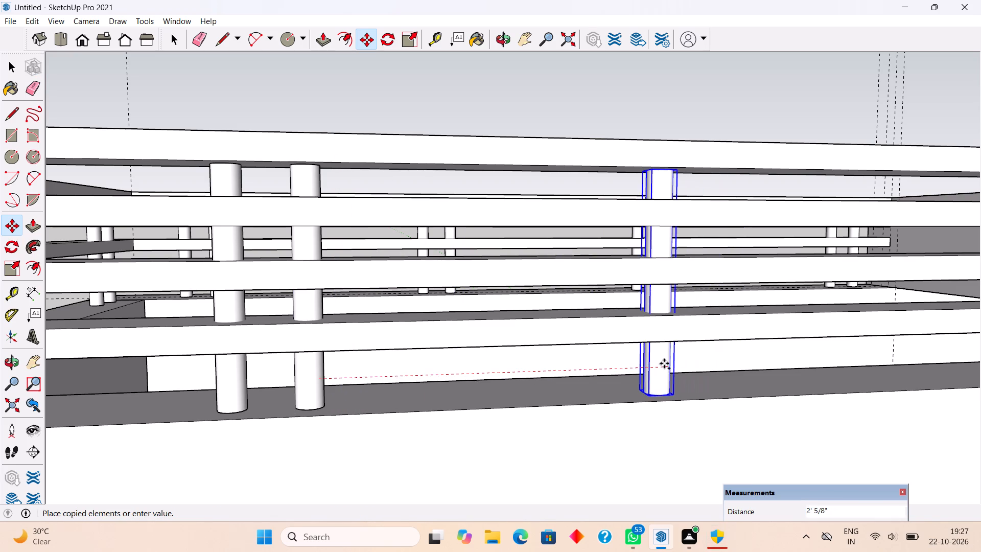
{"action": "type", "text": "3'"}
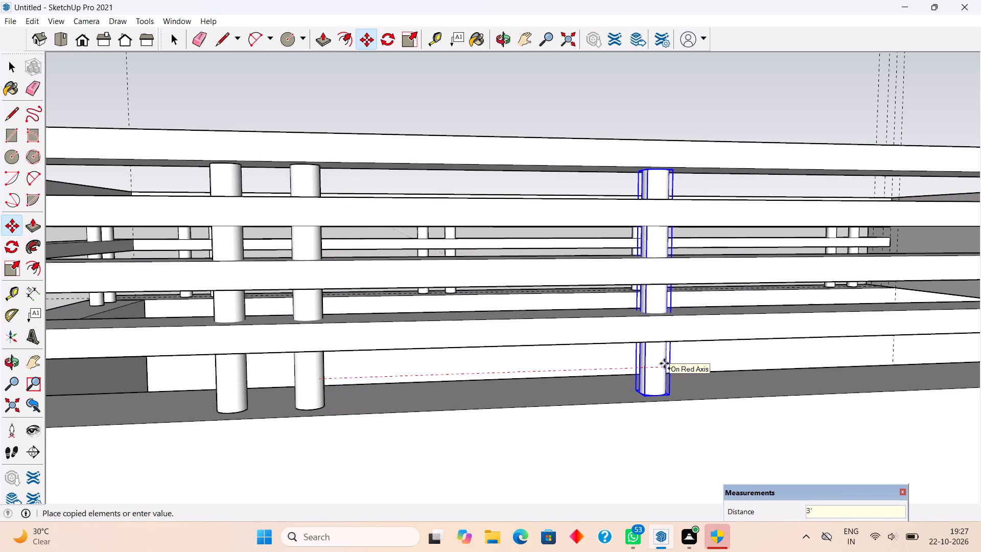
{"action": "key", "text": "Return"}
Copy the opposite long ledge's fifth support 5" along the red axis to form its third pair.
{"action": "scroll", "coordinate": [628, 393], "scroll_direction": "down", "scroll_amount": 11}
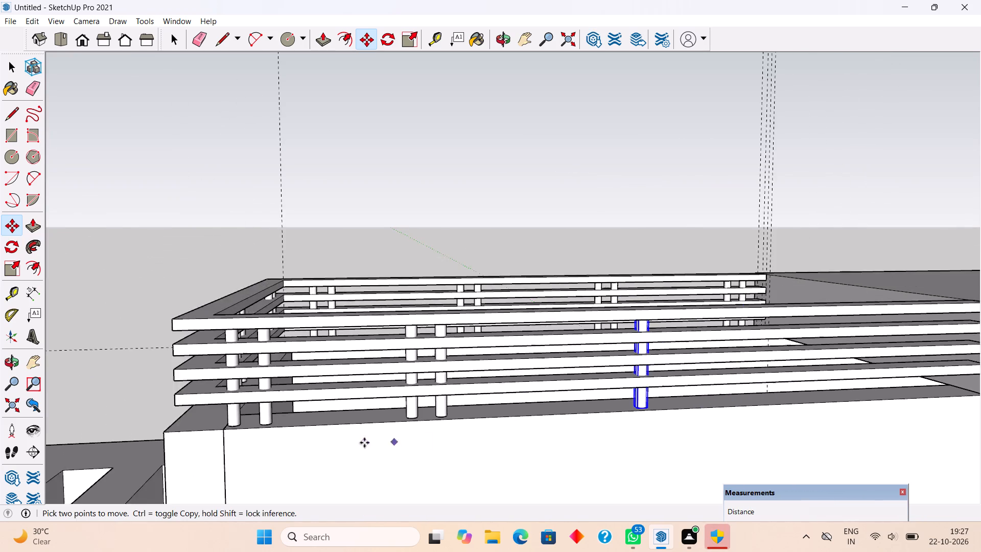
{"action": "scroll", "coordinate": [364, 443], "scroll_direction": "down", "scroll_amount": 4}
{"action": "scroll", "coordinate": [324, 433], "scroll_direction": "down", "scroll_amount": 3}
{"action": "scroll", "coordinate": [728, 420], "scroll_direction": "up", "scroll_amount": 5}
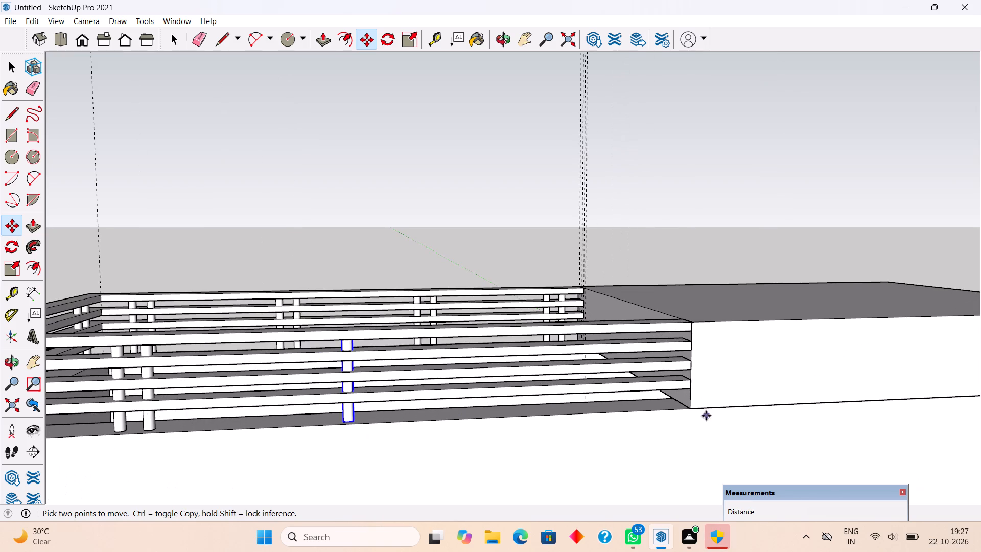
{"action": "scroll", "coordinate": [332, 413], "scroll_direction": "up", "scroll_amount": 8}
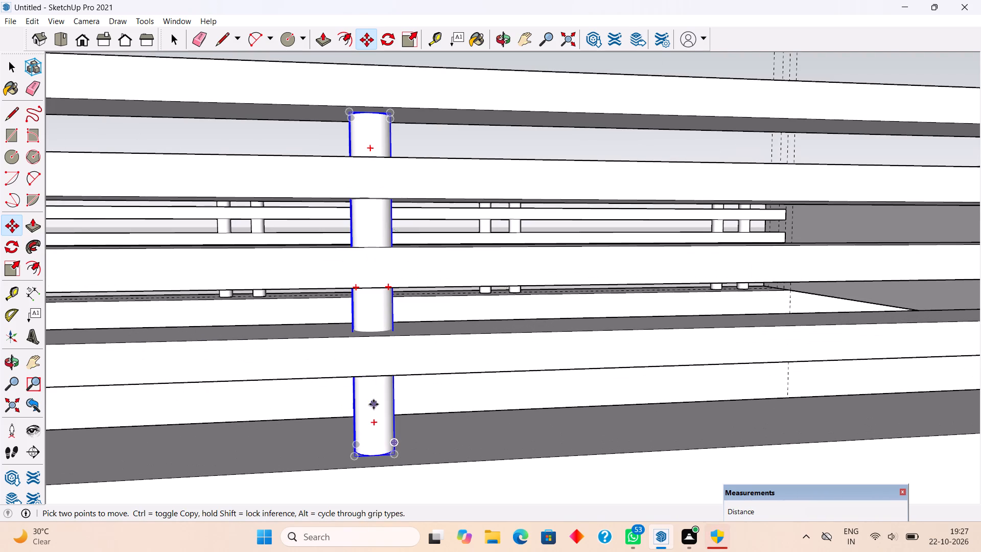
{"action": "left_click", "coordinate": [376, 405]}
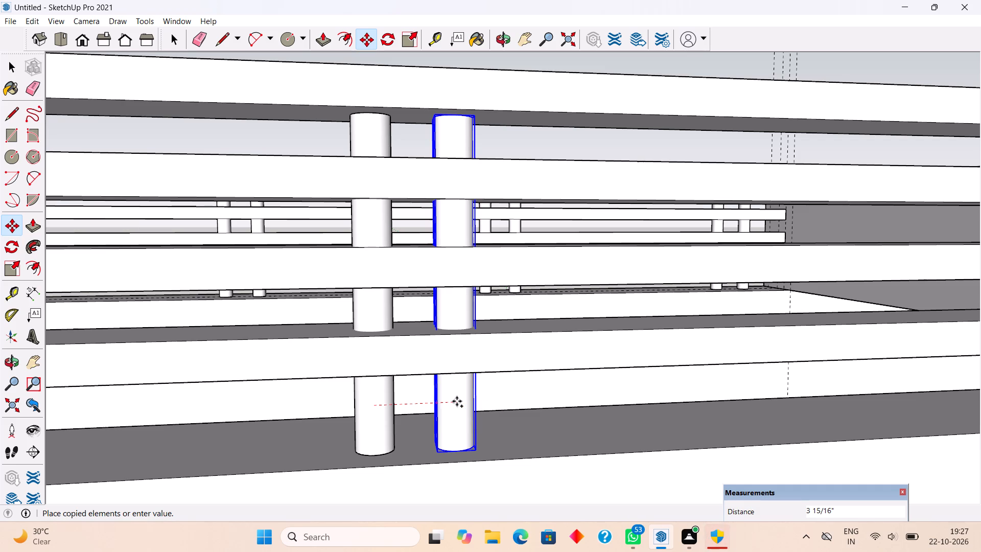
{"action": "type", "text": "5\""}
{"action": "key", "text": "Return"}
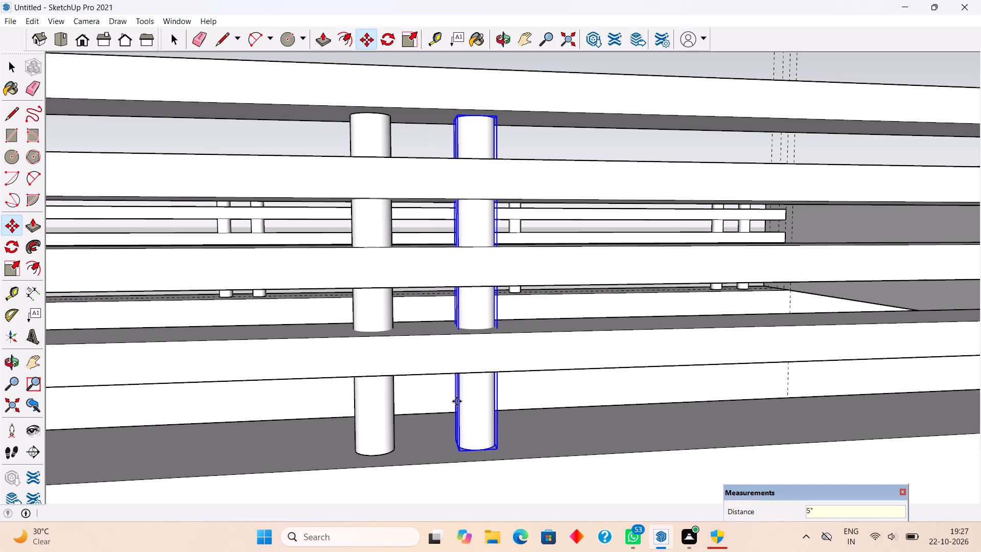
Copy the opposite long ledge's sixth support 3' along the red axis toward the raised block.
{"action": "scroll", "coordinate": [457, 401], "scroll_direction": "down", "scroll_amount": 16}
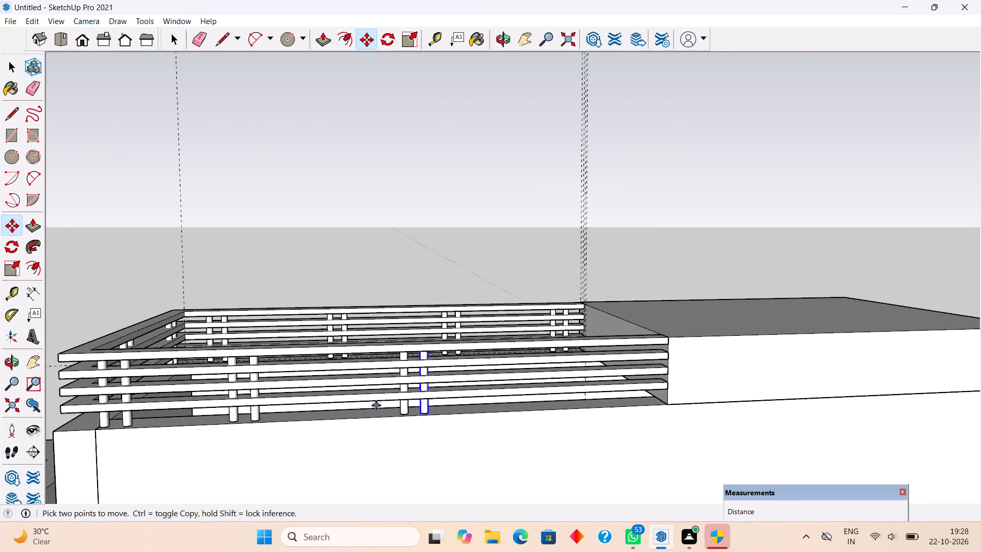
{"action": "scroll", "coordinate": [646, 398], "scroll_direction": "up", "scroll_amount": 4}
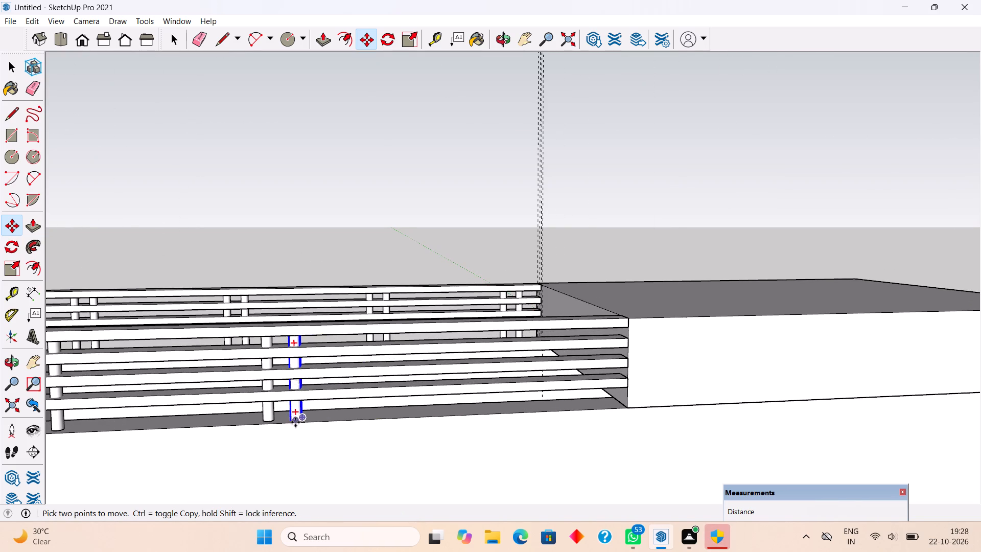
{"action": "scroll", "coordinate": [295, 422], "scroll_direction": "up", "scroll_amount": 14}
{"action": "left_click", "coordinate": [301, 393]}
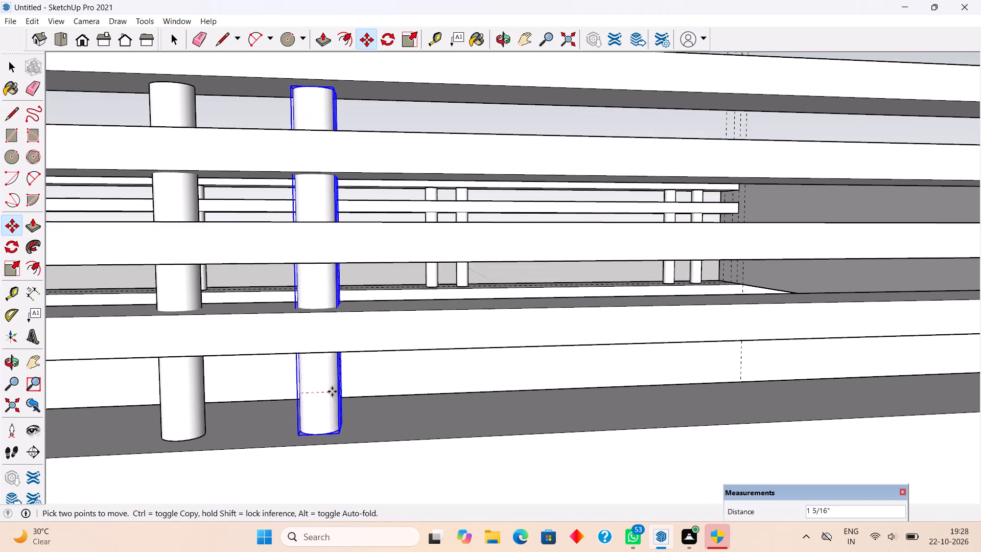
{"action": "scroll", "coordinate": [354, 391], "scroll_direction": "down", "scroll_amount": 4}
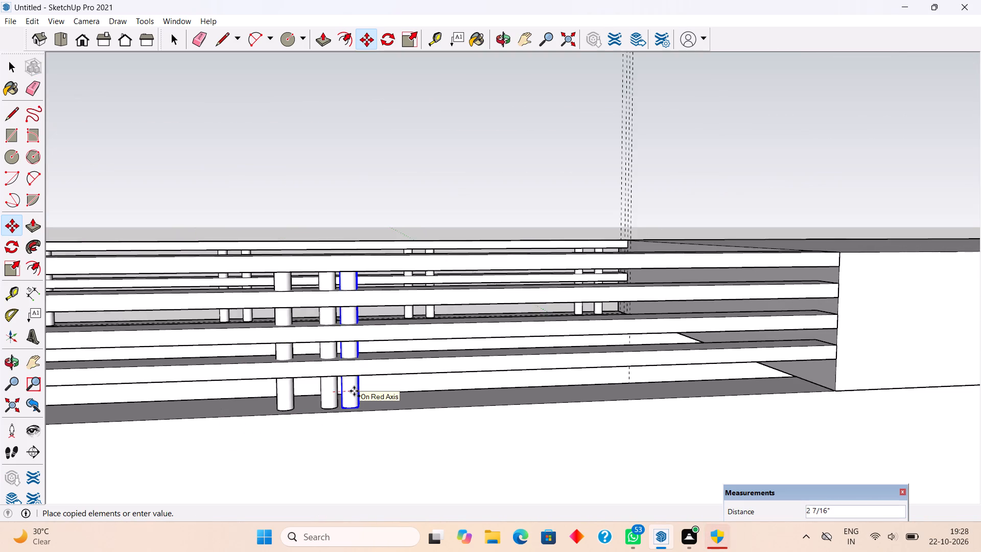
{"action": "scroll", "coordinate": [354, 391], "scroll_direction": "down", "scroll_amount": 2}
{"action": "scroll", "coordinate": [511, 388], "scroll_direction": "up", "scroll_amount": 6}
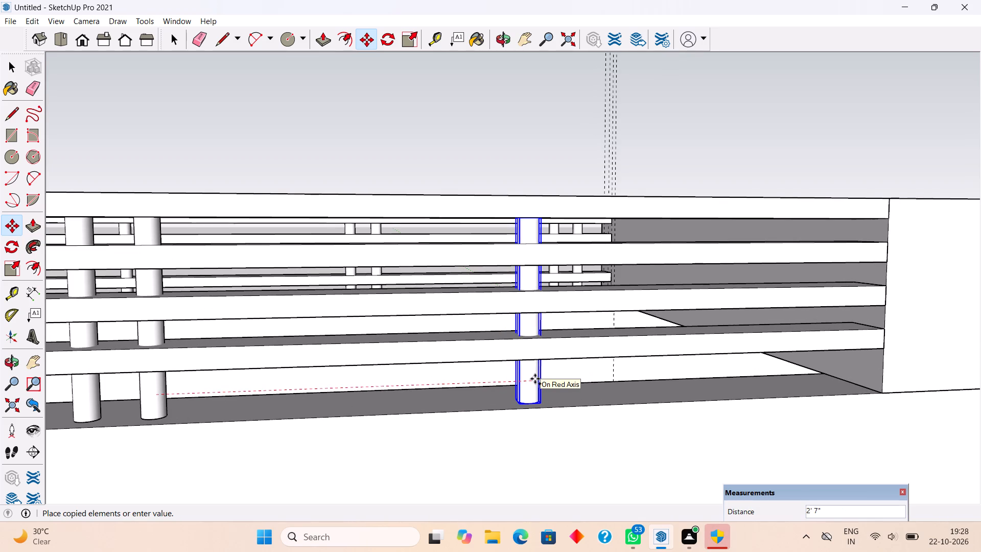
{"action": "type", "text": "3'"}
{"action": "key", "text": "Return"}
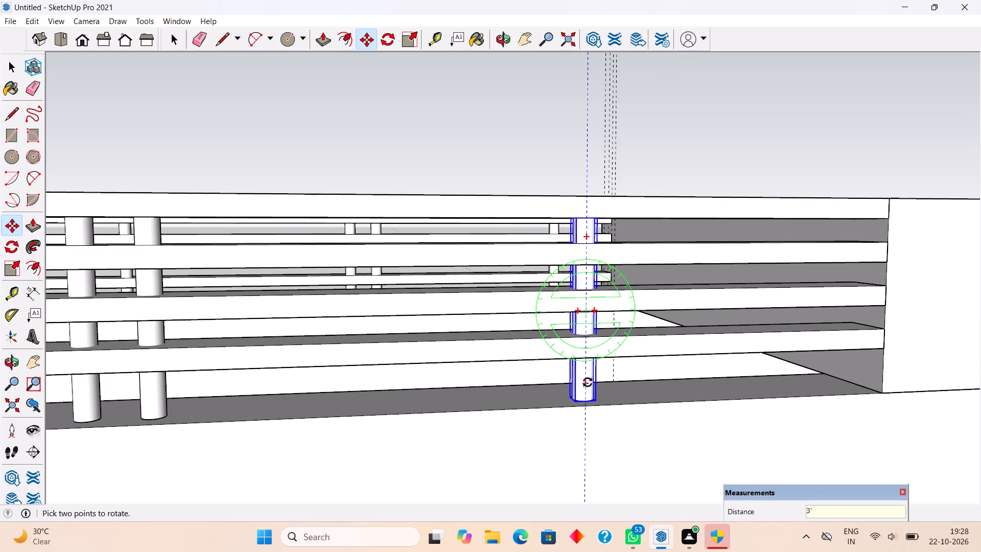
Copy the opposite long ledge's seventh support 5" along the red axis to form its fourth pair, and clear the selection.
{"action": "left_click", "coordinate": [592, 375]}
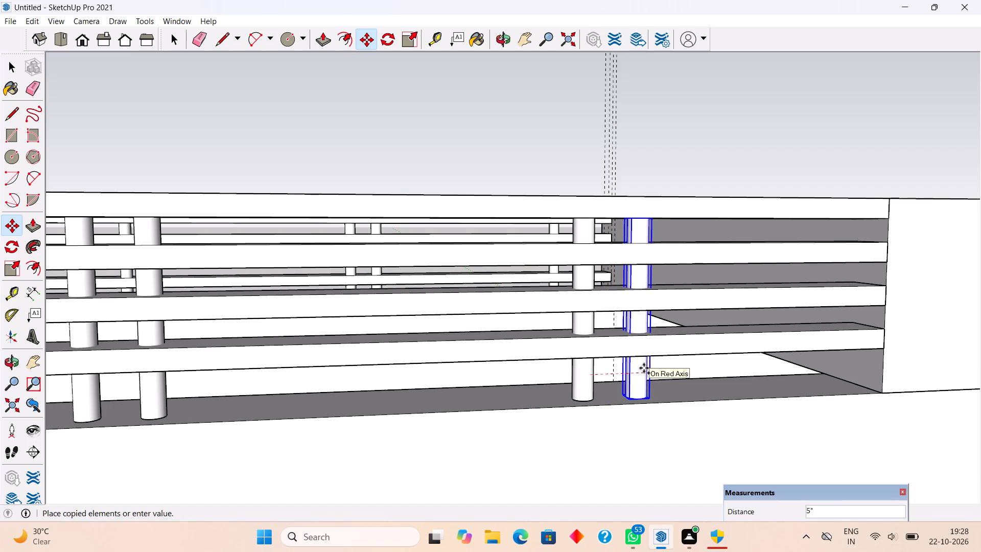
{"action": "type", "text": "5\""}
{"action": "key", "text": "Return"}
{"action": "key", "text": "space"}
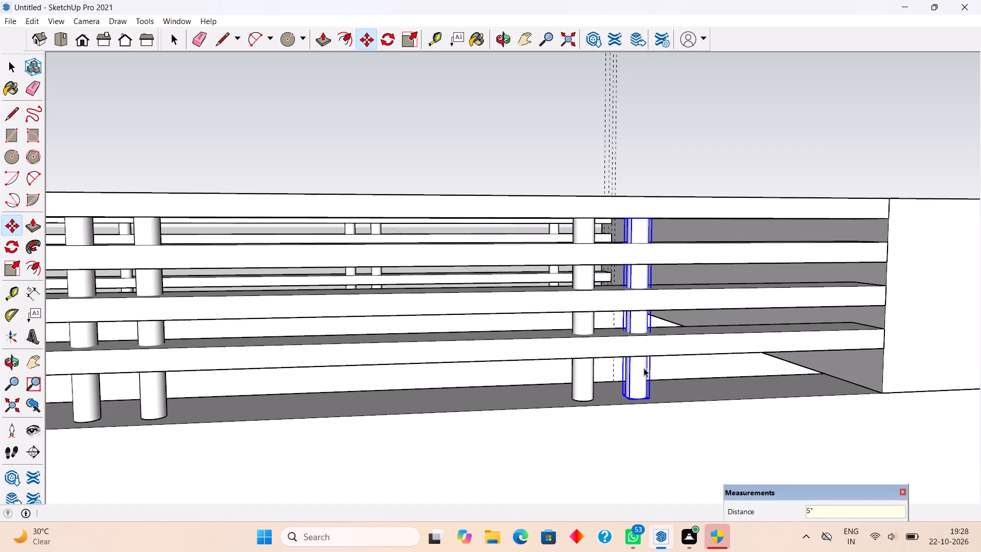
{"action": "scroll", "coordinate": [644, 368], "scroll_direction": "down", "scroll_amount": 15}
{"action": "left_click", "coordinate": [692, 242]}
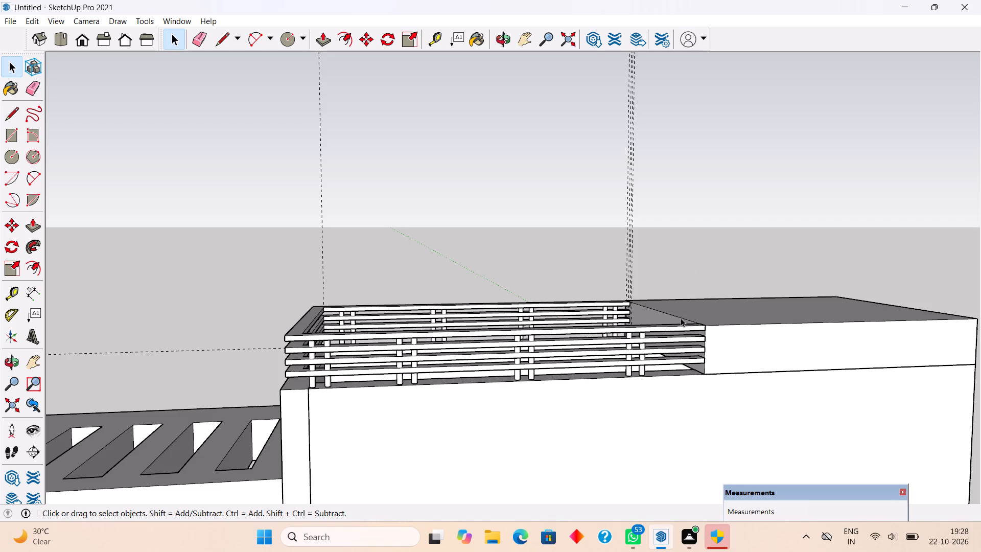
Examine the placement of the paired rail supports around the tower's long and short ledges.
{"action": "middle_click_drag", "start_coordinate": [666, 361], "coordinate": [902, 394]}
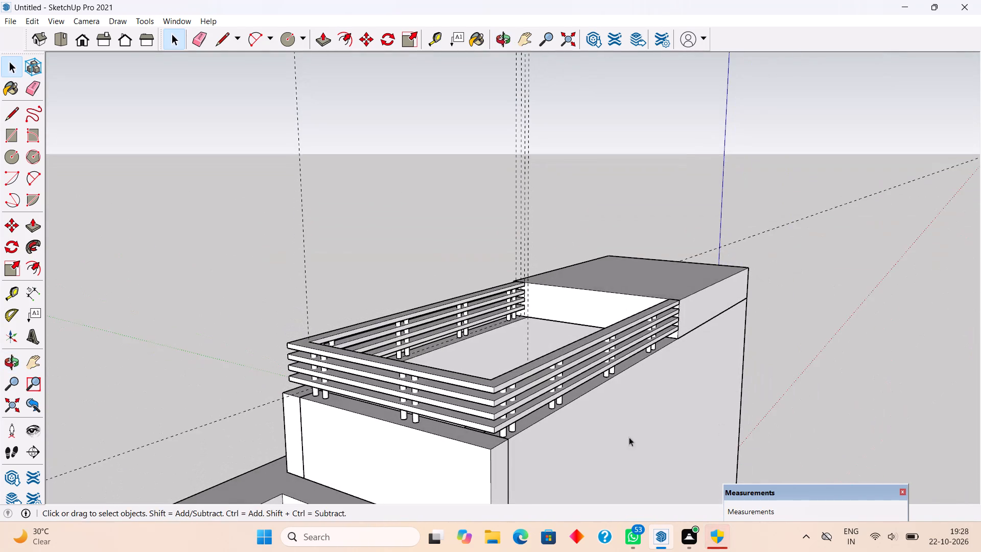
{"action": "middle_click_drag", "start_coordinate": [436, 428], "coordinate": [980, 397]}
{"action": "middle_click_drag", "start_coordinate": [715, 411], "coordinate": [736, 323]}
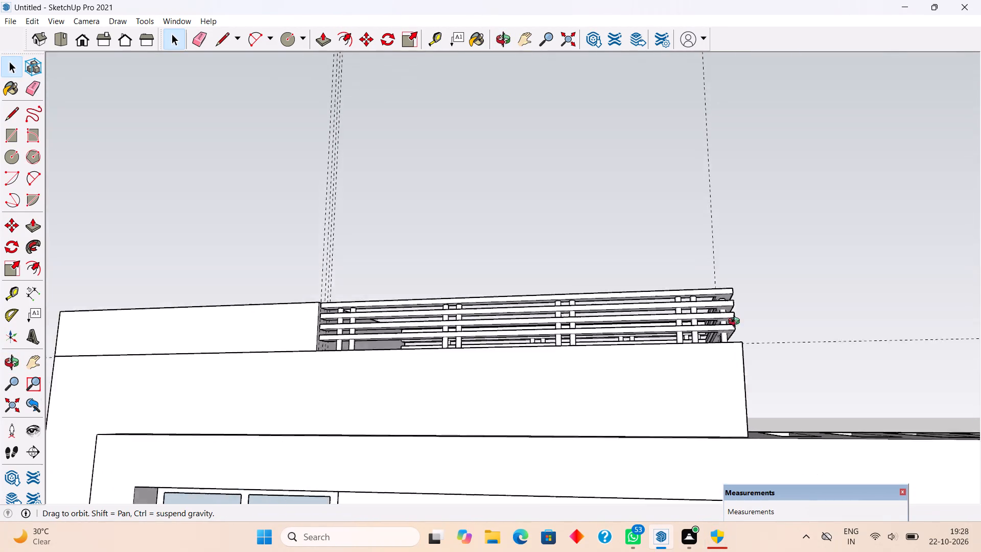
{"action": "middle_click_drag", "start_coordinate": [736, 323], "coordinate": [708, 400]}
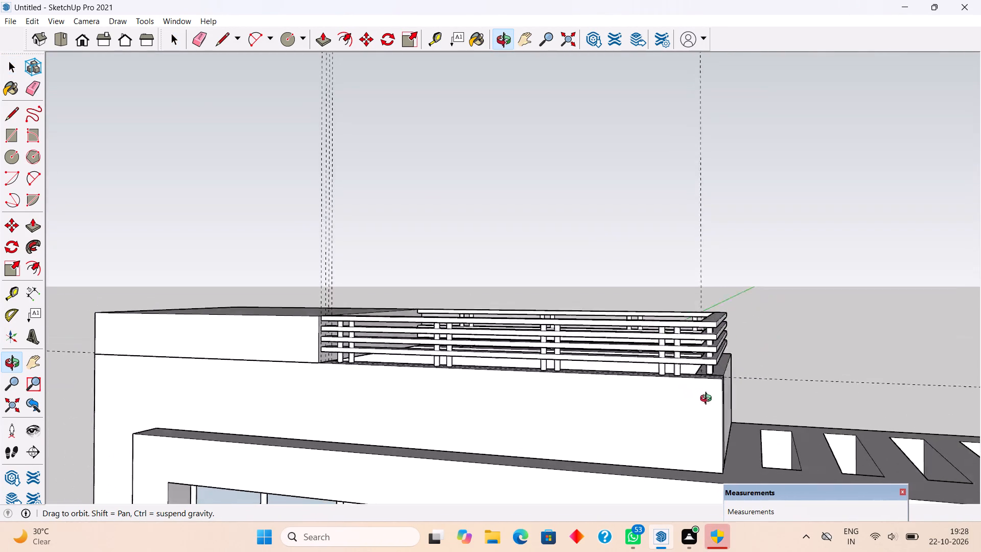
{"action": "middle_click_drag", "start_coordinate": [708, 400], "coordinate": [458, 411]}
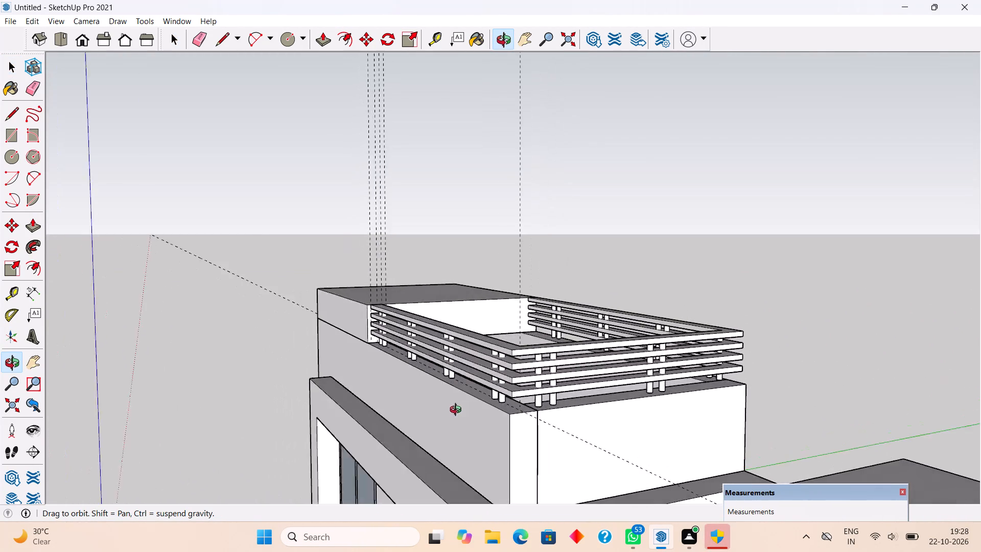
{"action": "middle_click_drag", "start_coordinate": [458, 411], "coordinate": [442, 399]}
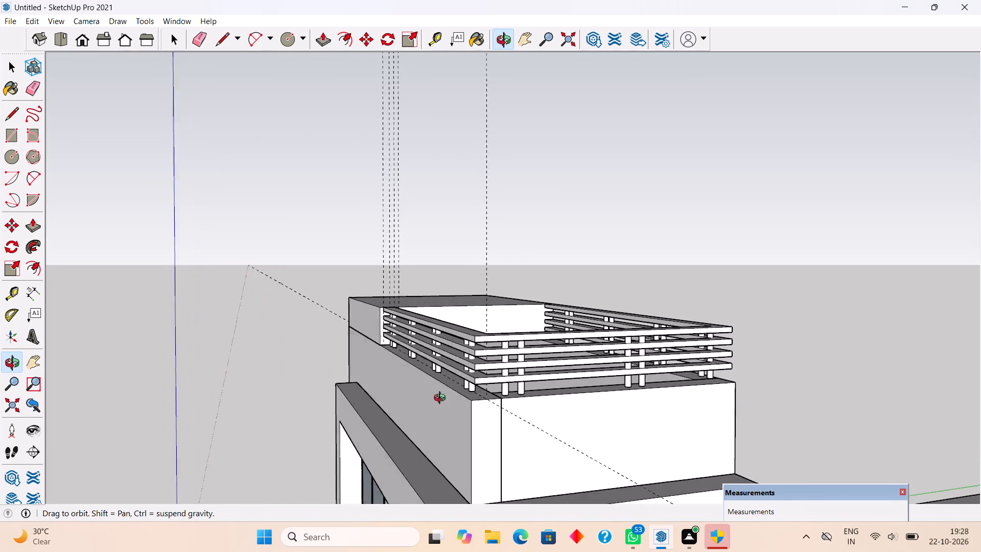
{"action": "middle_click_drag", "start_coordinate": [442, 399], "coordinate": [427, 432]}
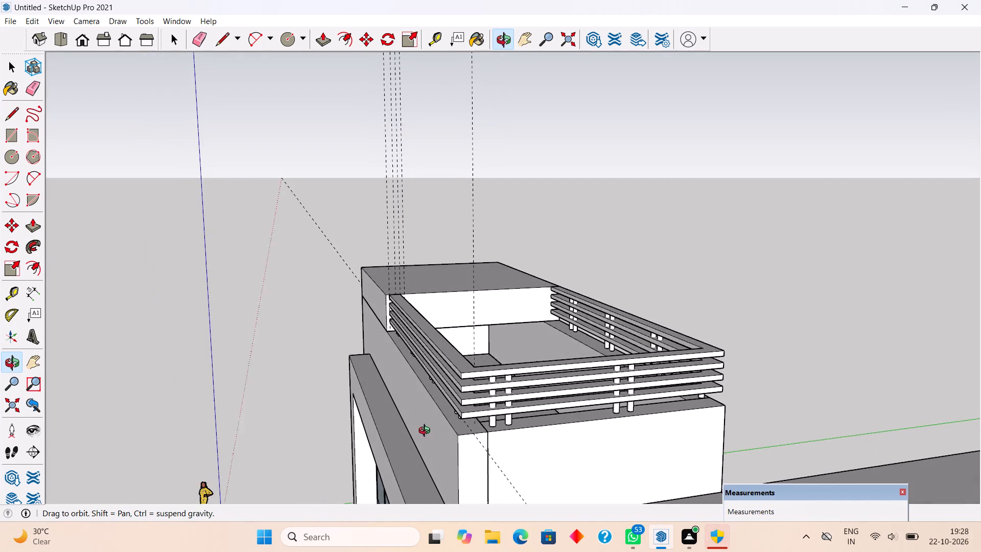
{"action": "middle_click_drag", "start_coordinate": [427, 432], "coordinate": [341, 430]}
{"action": "scroll", "coordinate": [582, 416], "scroll_direction": "up", "scroll_amount": 4}
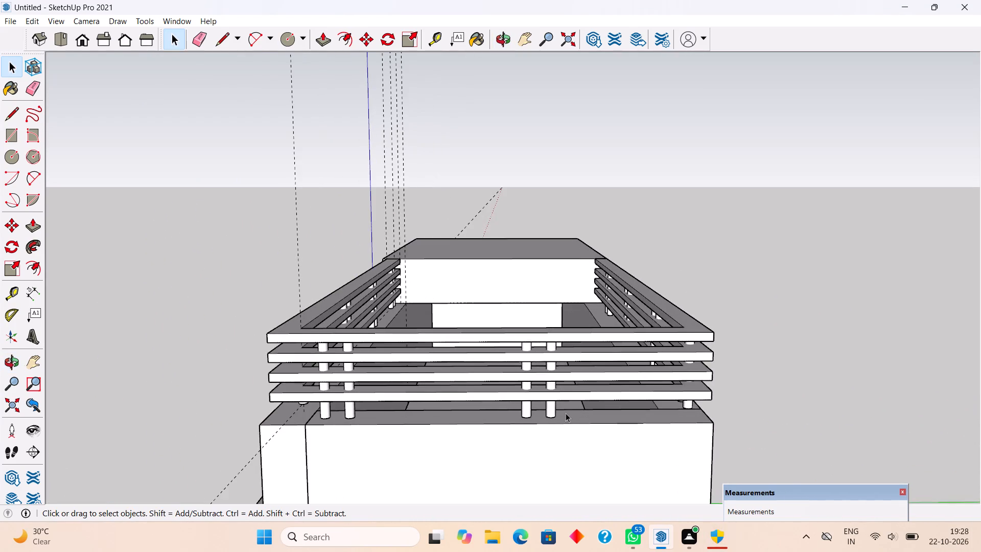
{"action": "scroll", "coordinate": [558, 413], "scroll_direction": "up", "scroll_amount": 4}
{"action": "middle_click_drag", "start_coordinate": [557, 404], "coordinate": [650, 386]}
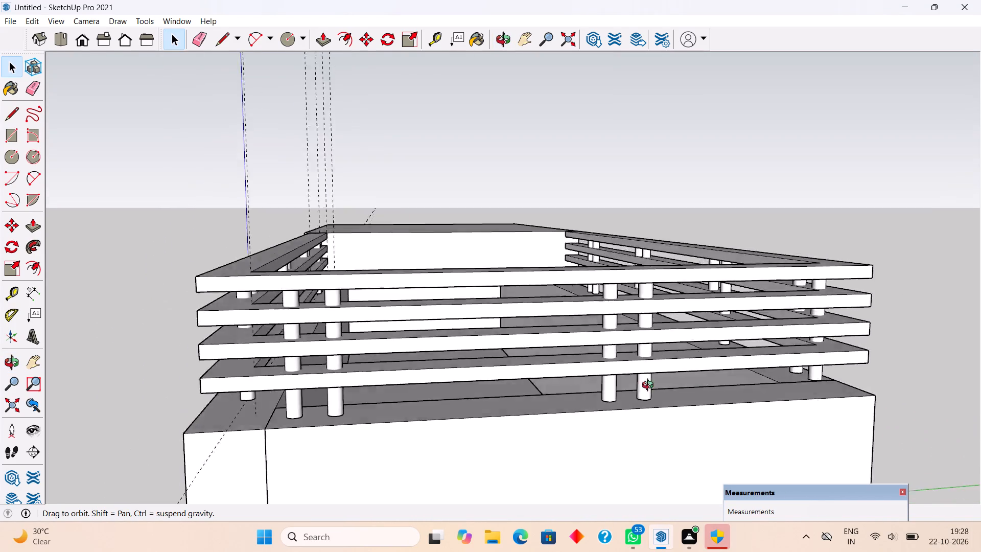
{"action": "middle_click_drag", "start_coordinate": [650, 386], "coordinate": [595, 402]}
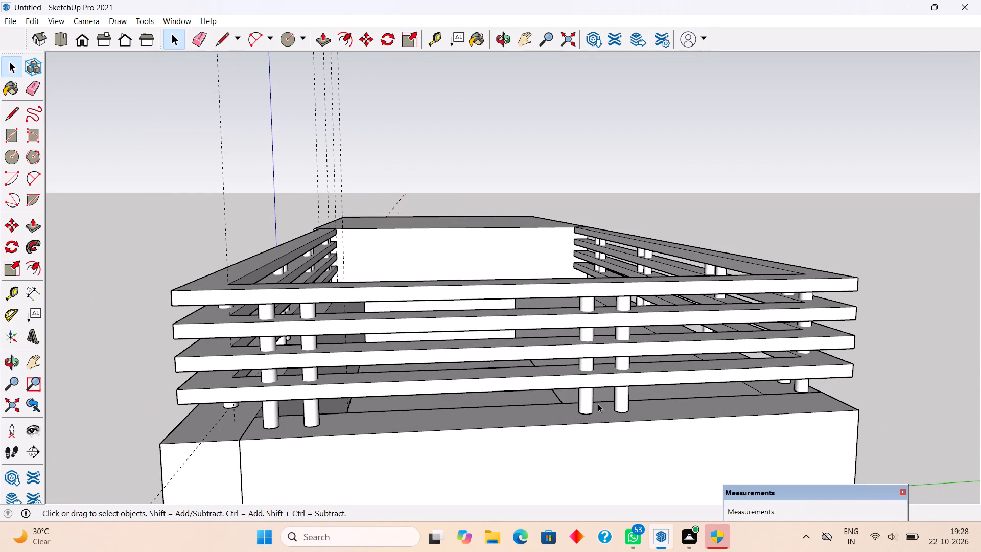
Move the second pair of supports on the tower's short ledge about 2' 11/16" along the ledge toward the far corner.
{"action": "scroll", "coordinate": [598, 404], "scroll_direction": "down", "scroll_amount": 2}
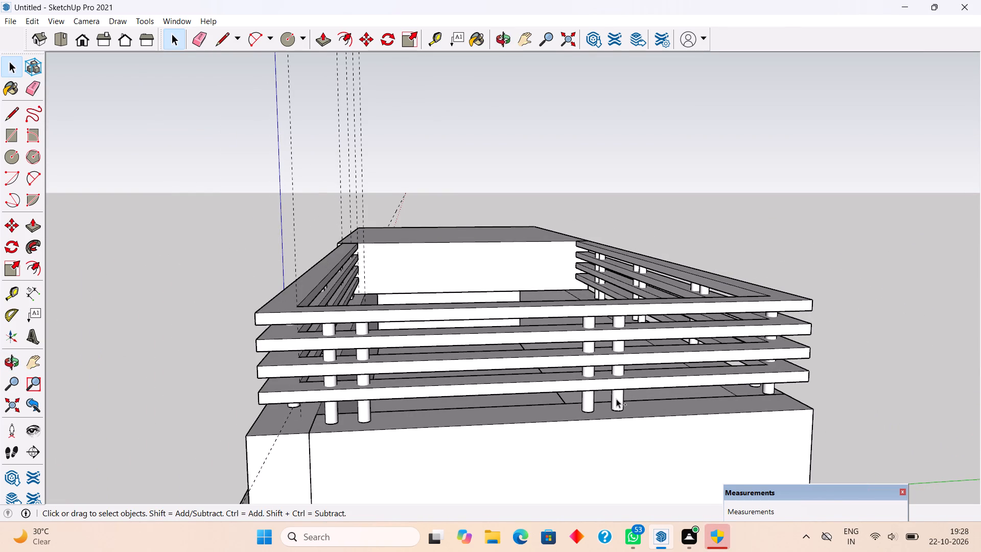
{"action": "left_click", "coordinate": [592, 401], "text": "ctrl"}
{"action": "left_click", "coordinate": [616, 398], "text": "ctrl"}
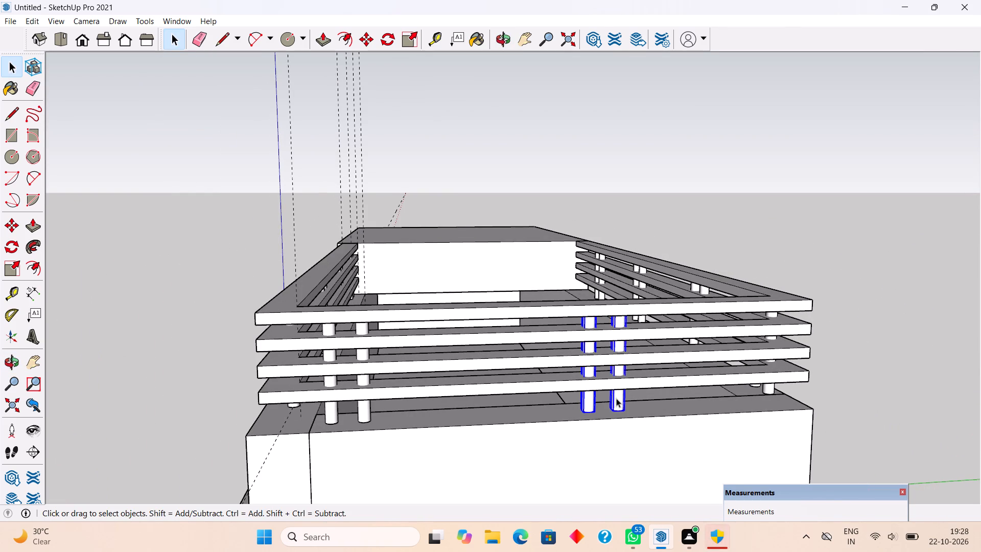
{"action": "key", "text": "m"}
{"action": "left_click", "coordinate": [616, 398]}
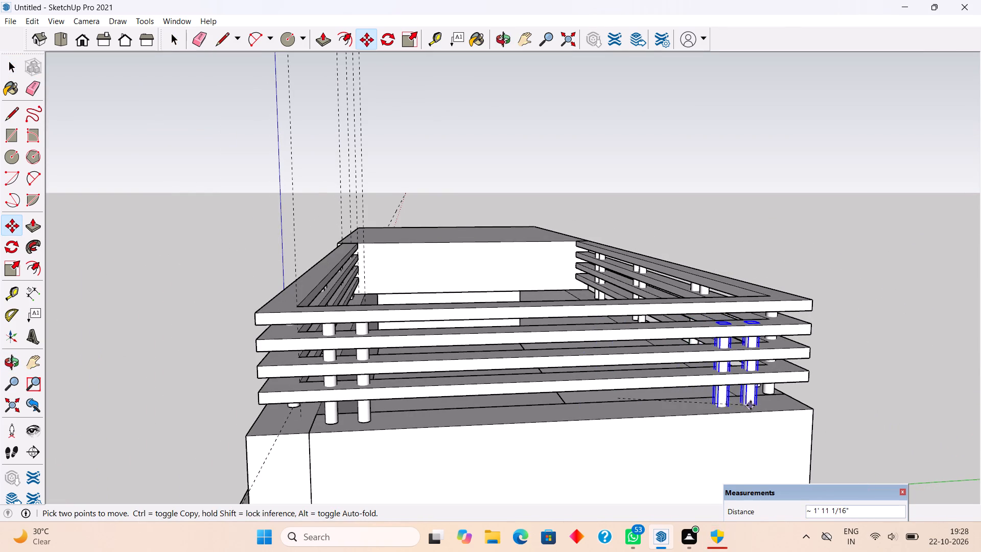
{"action": "left_click", "coordinate": [760, 396]}
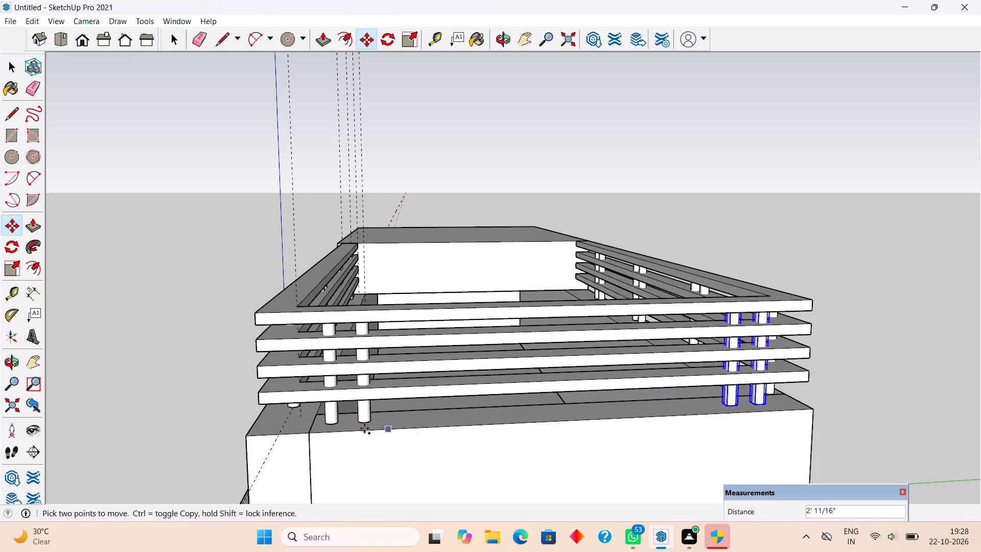
Copy the short ledge's first support pair about 2' 11 13/16" along the ledge to its middle, and clear the selection.
{"action": "scroll", "coordinate": [347, 423], "scroll_direction": "up", "scroll_amount": 4}
{"action": "key", "text": "space"}
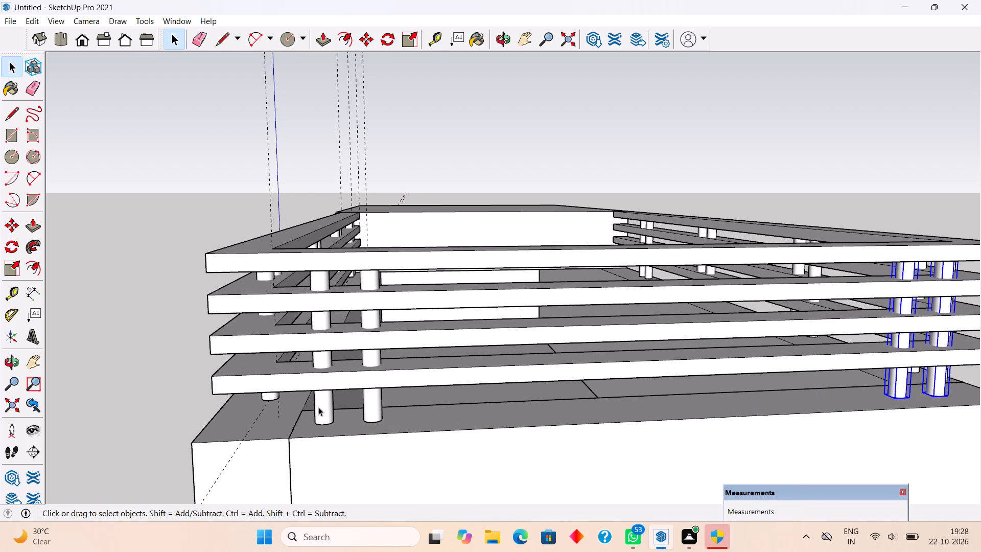
{"action": "left_click", "coordinate": [319, 407]}
{"action": "left_click", "coordinate": [374, 404], "text": "ctrl"}
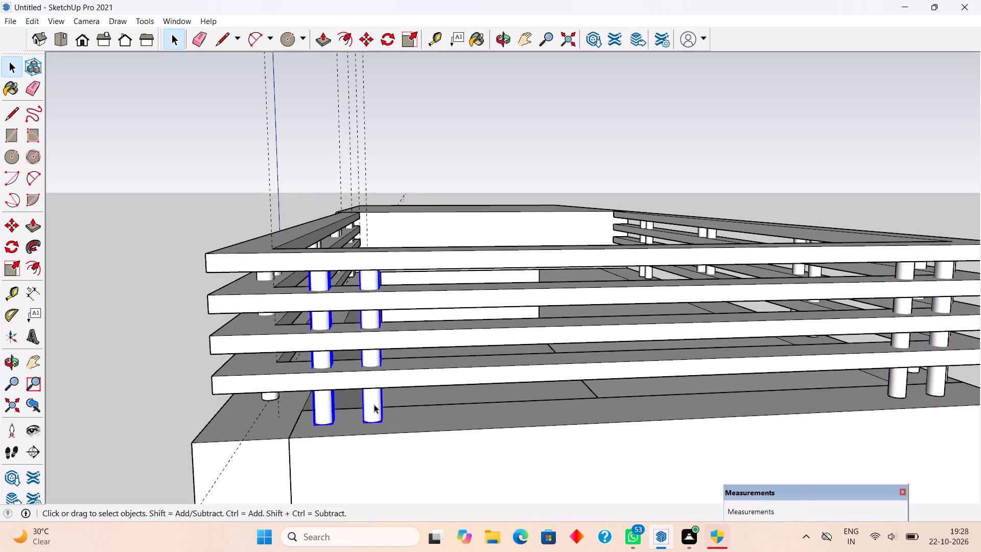
{"action": "key", "text": "m"}
{"action": "left_click", "coordinate": [374, 404]}
{"action": "key", "text": "space"}
{"action": "scroll", "coordinate": [369, 398], "scroll_direction": "up", "scroll_amount": 4, "text": "ctrl"}
{"action": "key", "text": "m"}
{"action": "left_click", "coordinate": [369, 398]}
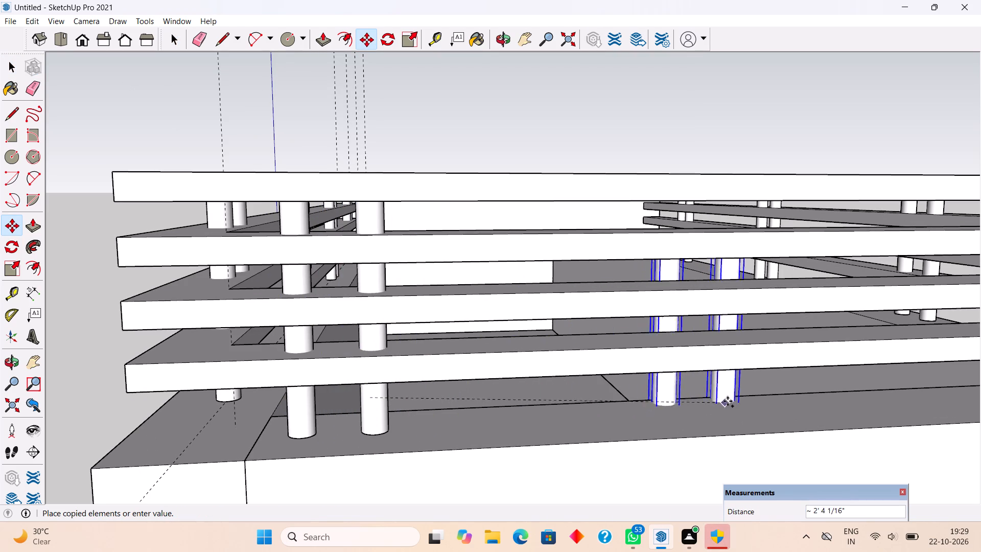
{"action": "scroll", "coordinate": [782, 387], "scroll_direction": "up", "scroll_amount": 3}
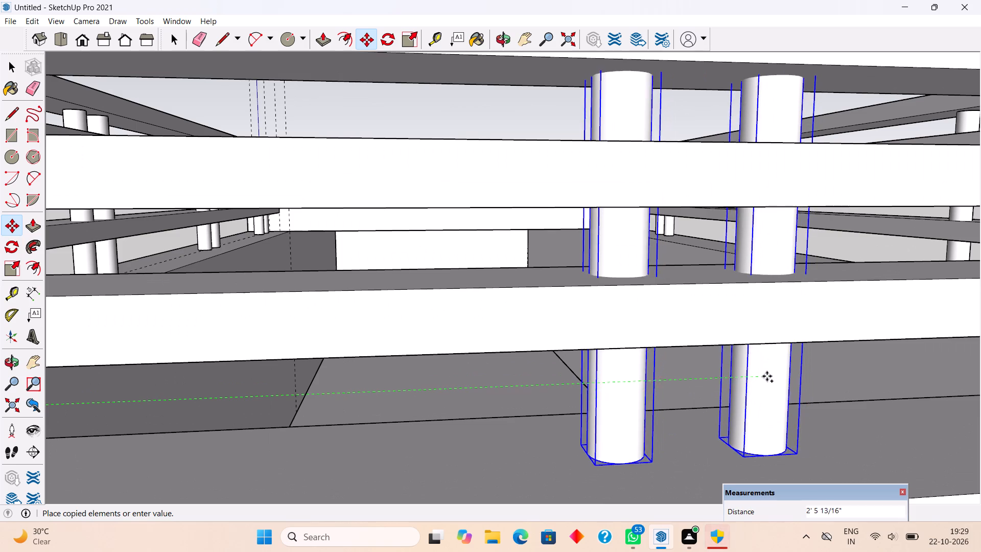
{"action": "scroll", "coordinate": [693, 388], "scroll_direction": "down", "scroll_amount": 8}
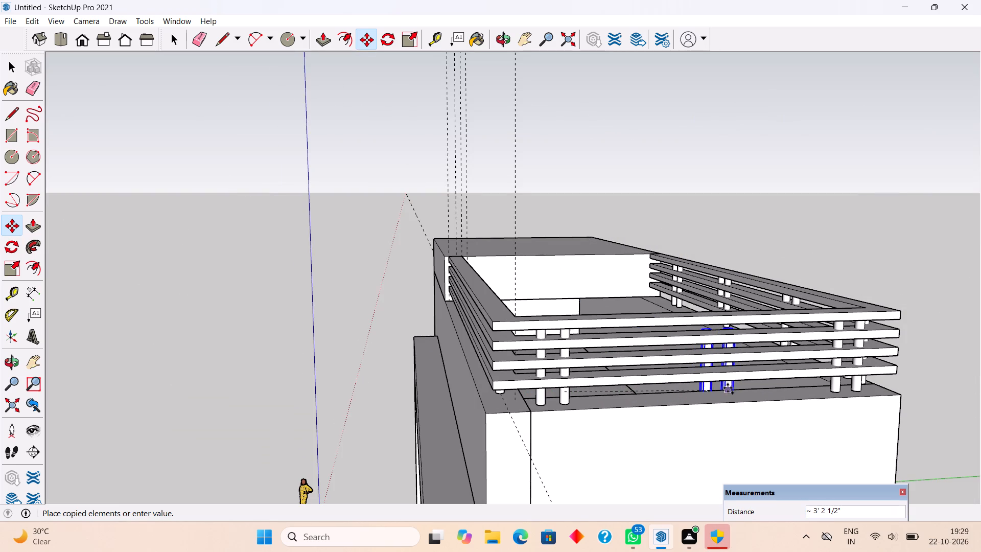
{"action": "left_click", "coordinate": [729, 385]}
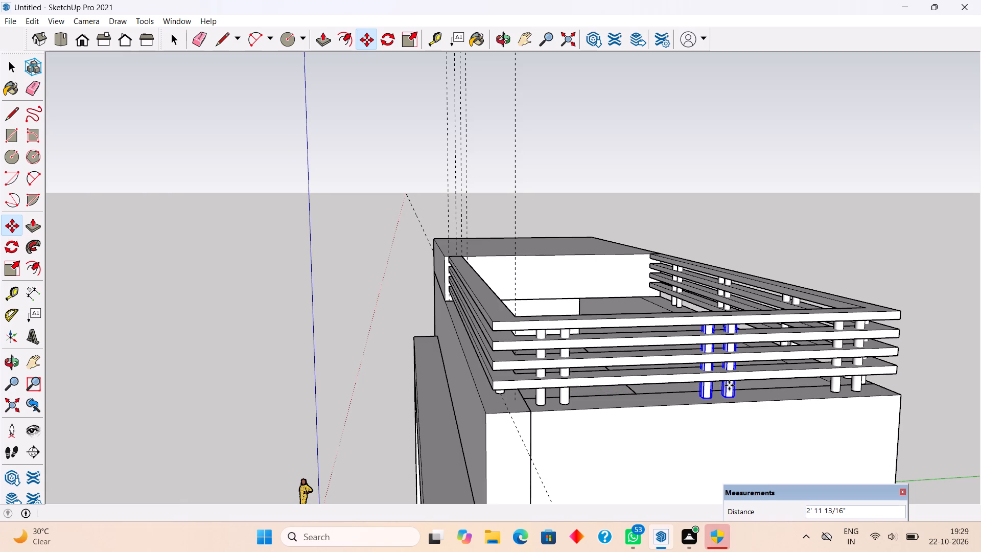
{"action": "key", "text": "space"}
{"action": "left_click", "coordinate": [766, 234]}
Examine the tower's railing and the whole house from the front and the side.
{"action": "scroll", "coordinate": [651, 316], "scroll_direction": "down", "scroll_amount": 5}
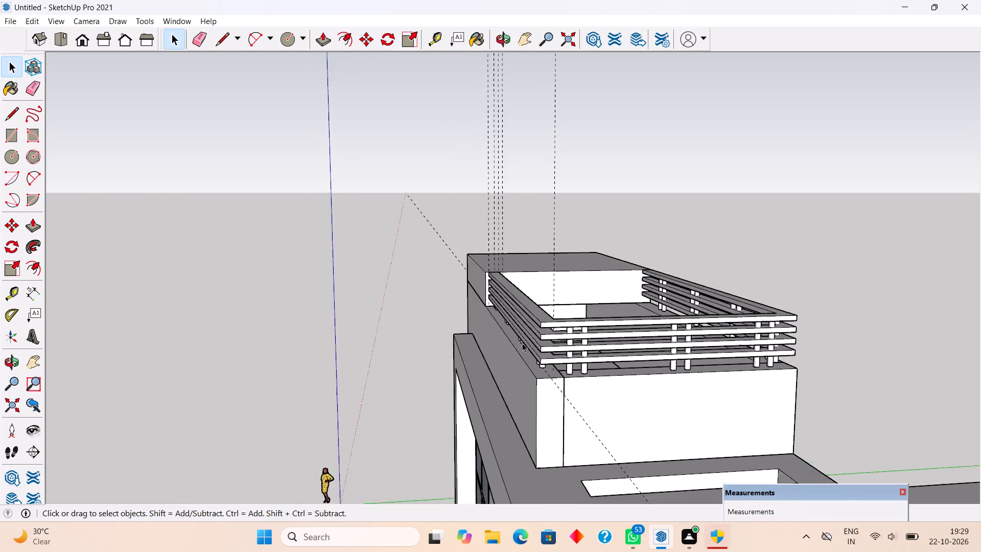
{"action": "scroll", "coordinate": [522, 343], "scroll_direction": "down", "scroll_amount": 9}
{"action": "middle_click_drag", "start_coordinate": [501, 394], "coordinate": [822, 315]}
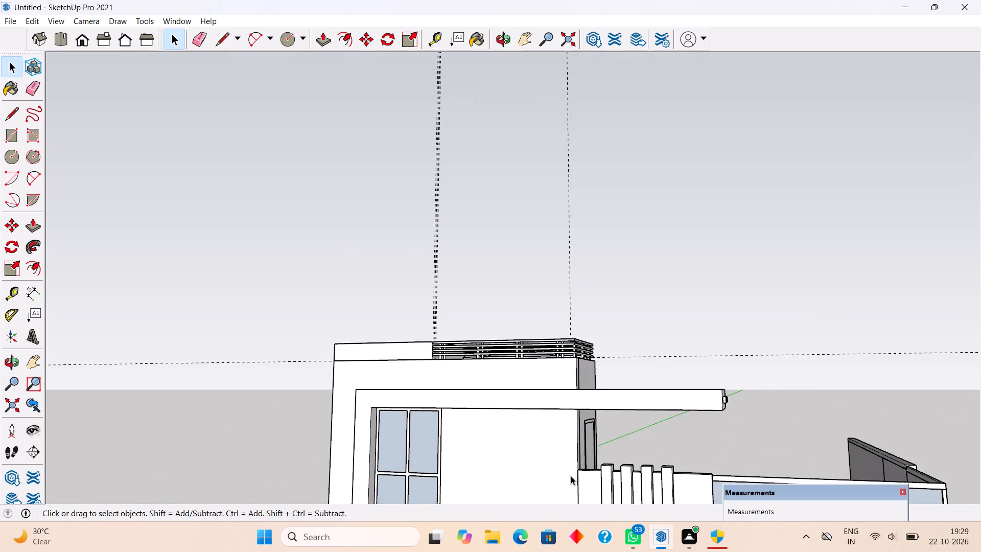
{"action": "middle_click_drag", "start_coordinate": [517, 474], "coordinate": [623, 403]}
{"action": "scroll", "coordinate": [623, 403], "scroll_direction": "down", "scroll_amount": 12}
{"action": "middle_click_drag", "start_coordinate": [630, 389], "coordinate": [633, 429]}
{"action": "scroll", "coordinate": [633, 429], "scroll_direction": "down", "scroll_amount": 8}
{"action": "middle_click_drag", "start_coordinate": [656, 451], "coordinate": [588, 504]}
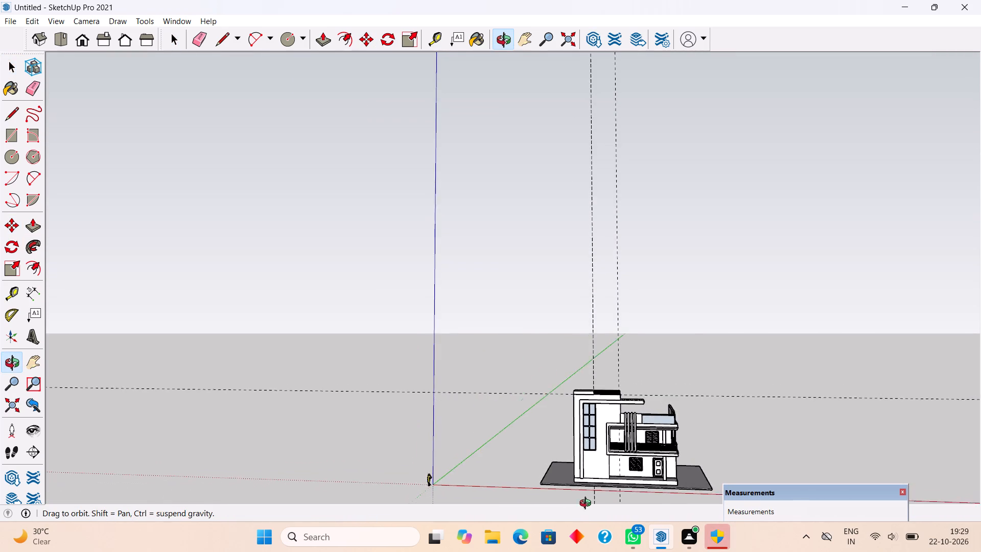
{"action": "middle_click_drag", "start_coordinate": [588, 504], "coordinate": [586, 504]}
{"action": "scroll", "coordinate": [586, 504], "scroll_direction": "up", "scroll_amount": 1}
{"action": "scroll", "coordinate": [735, 442], "scroll_direction": "up", "scroll_amount": 6}
{"action": "scroll", "coordinate": [642, 322], "scroll_direction": "down", "scroll_amount": 5}
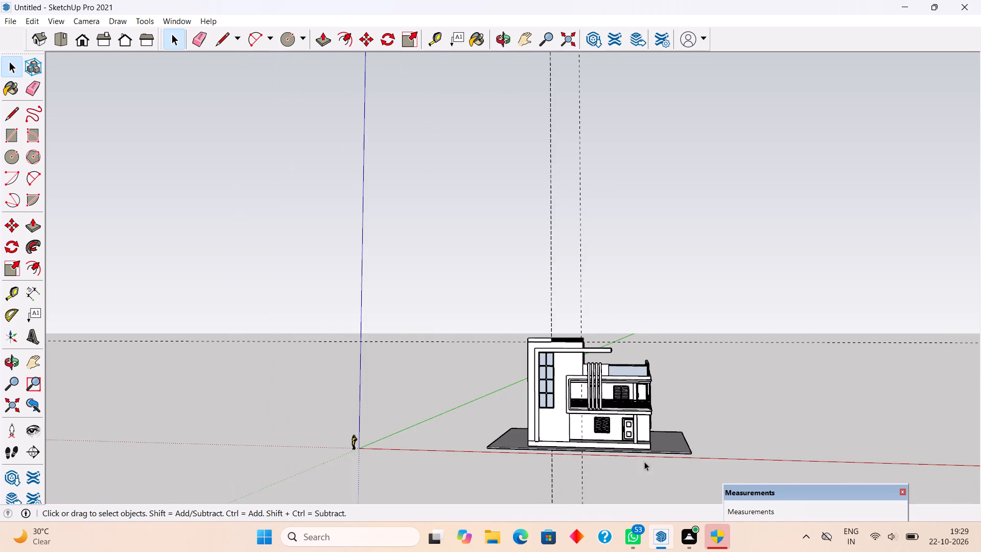
{"action": "scroll", "coordinate": [660, 479], "scroll_direction": "up", "scroll_amount": 13}
{"action": "middle_click_drag", "start_coordinate": [711, 451], "coordinate": [684, 464]}
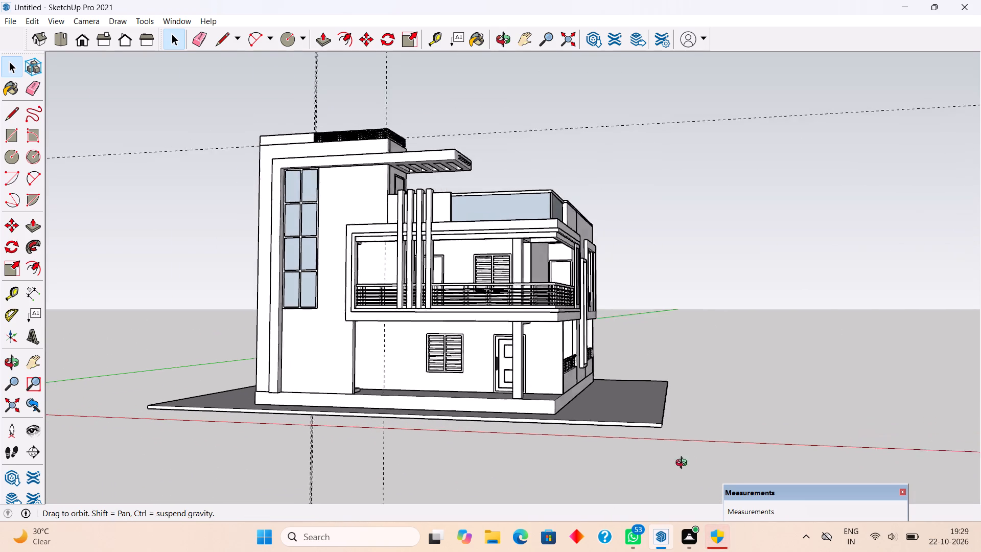
{"action": "middle_click_drag", "start_coordinate": [684, 464], "coordinate": [489, 502]}
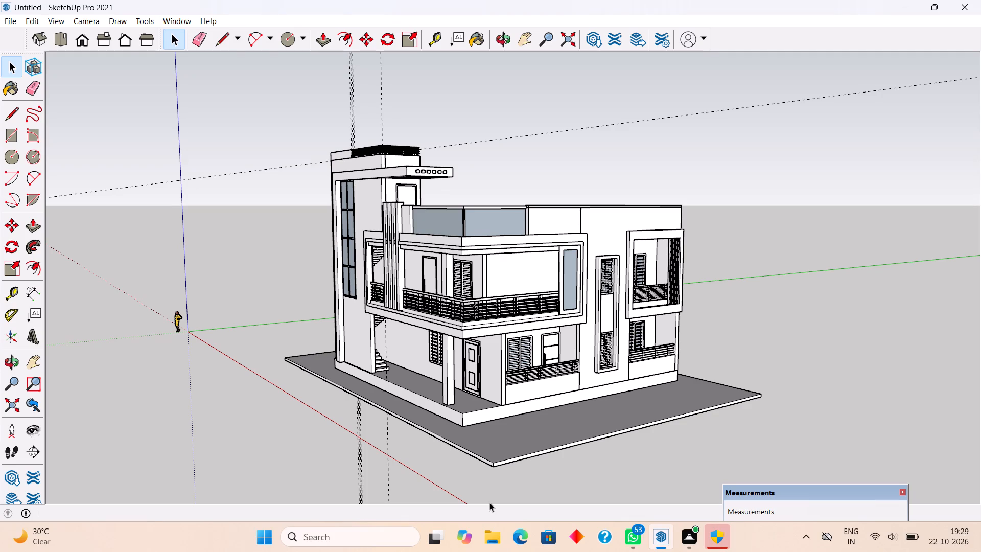
Delete all guides in the model.
{"action": "left_click", "coordinate": [28, 20]}
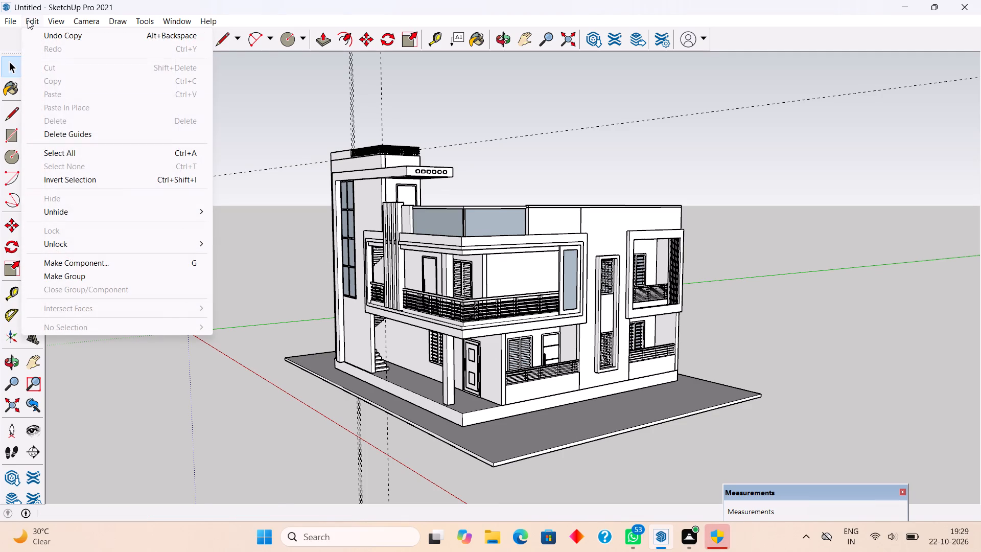
{"action": "left_click", "coordinate": [63, 134]}
Examine the house's front and side elevations without the guides.
{"action": "middle_click_drag", "start_coordinate": [103, 158], "coordinate": [296, 223]}
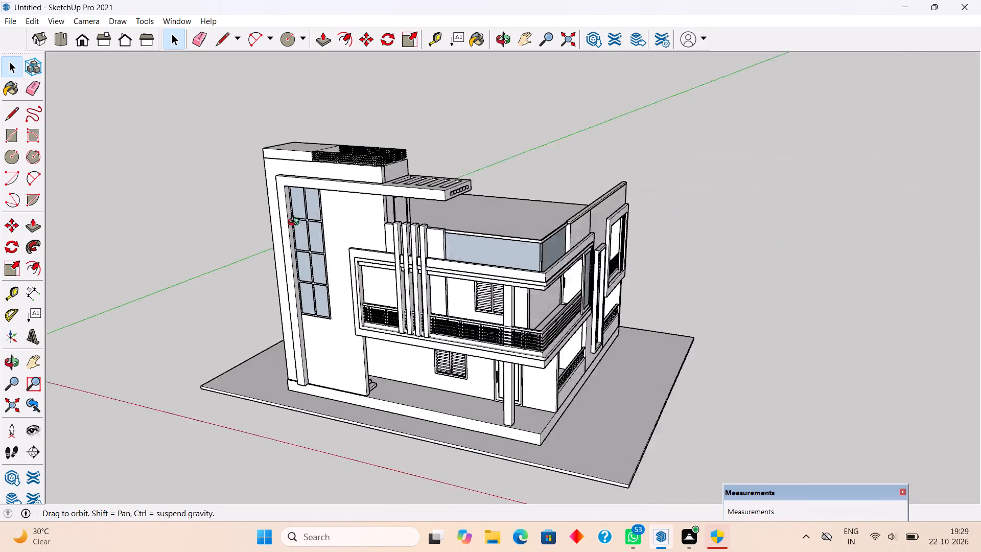
{"action": "middle_click_drag", "start_coordinate": [296, 223], "coordinate": [354, 126]}
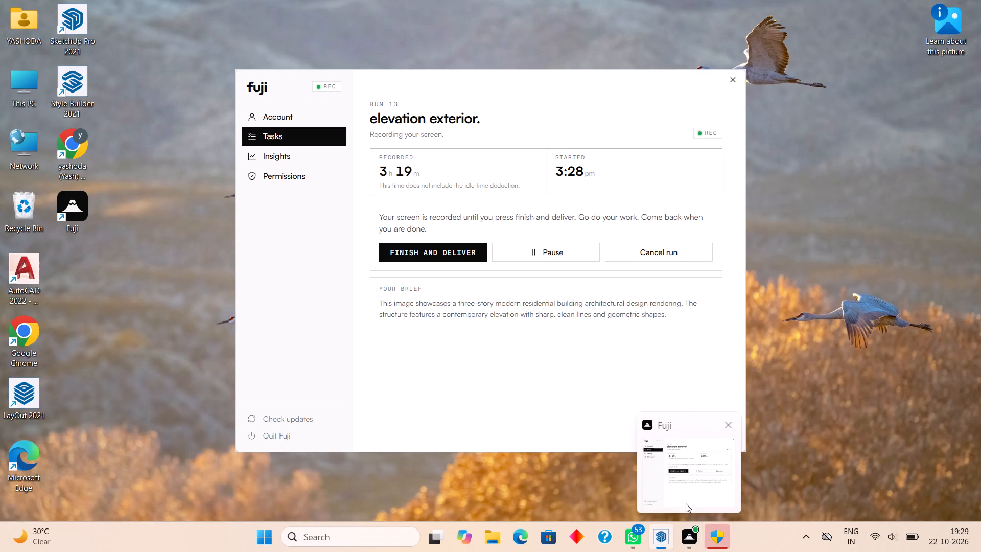
{"action": "scroll", "coordinate": [453, 295], "scroll_direction": "down", "scroll_amount": 2}
{"action": "scroll", "coordinate": [453, 295], "scroll_direction": "up", "scroll_amount": 6}
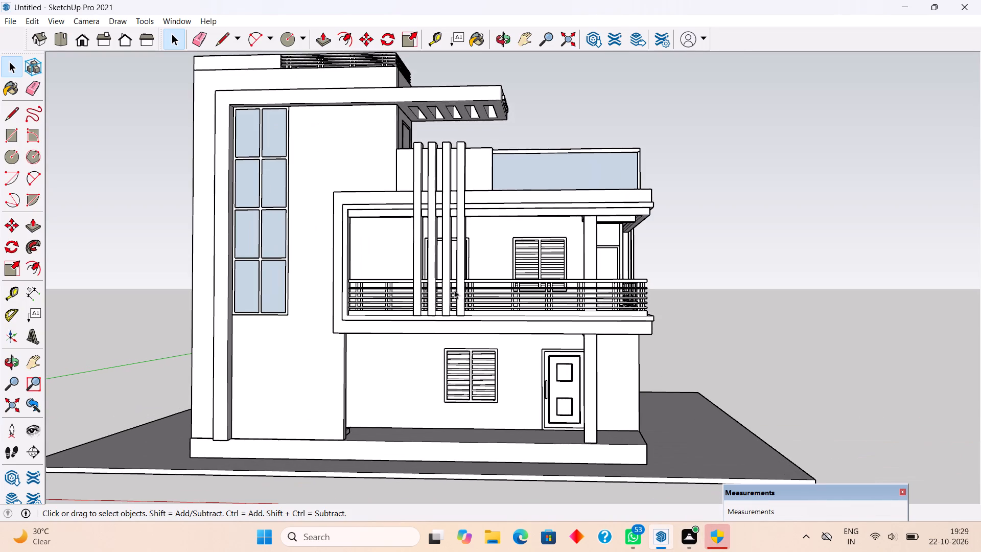
{"action": "middle_click_drag", "start_coordinate": [465, 194], "coordinate": [255, 269]}
{"action": "scroll", "coordinate": [256, 270], "scroll_direction": "down", "scroll_amount": 2}
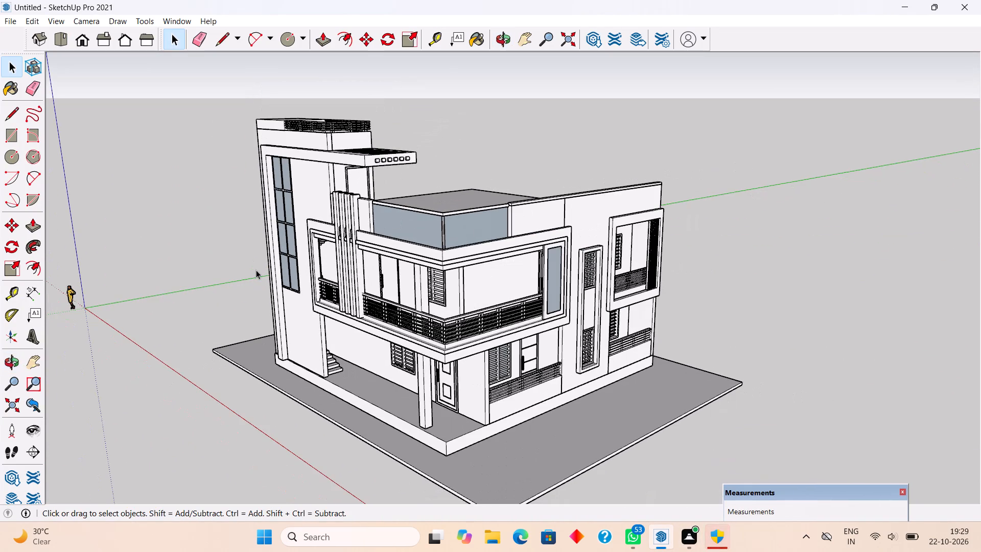
{"action": "middle_click_drag", "start_coordinate": [420, 251], "coordinate": [295, 194]}
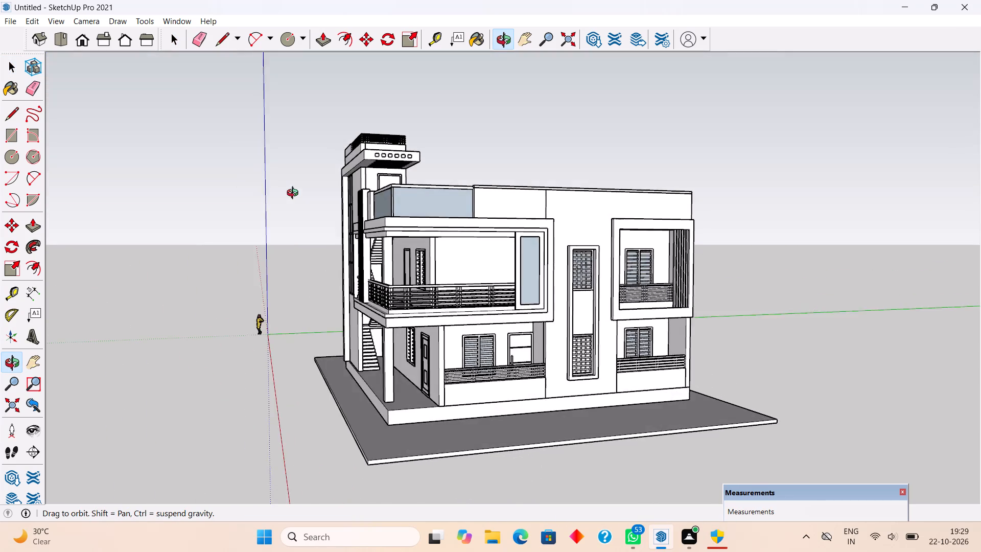
{"action": "middle_click_drag", "start_coordinate": [295, 194], "coordinate": [529, 225]}
{"action": "scroll", "coordinate": [529, 225], "scroll_direction": "down", "scroll_amount": 3}
Draw the first entrance-step profile from the plinth's top corner beside the porch column: 11" outward along the green axis and 6" down.
{"action": "scroll", "coordinate": [484, 362], "scroll_direction": "up", "scroll_amount": 5}
{"action": "scroll", "coordinate": [445, 424], "scroll_direction": "up", "scroll_amount": 2}
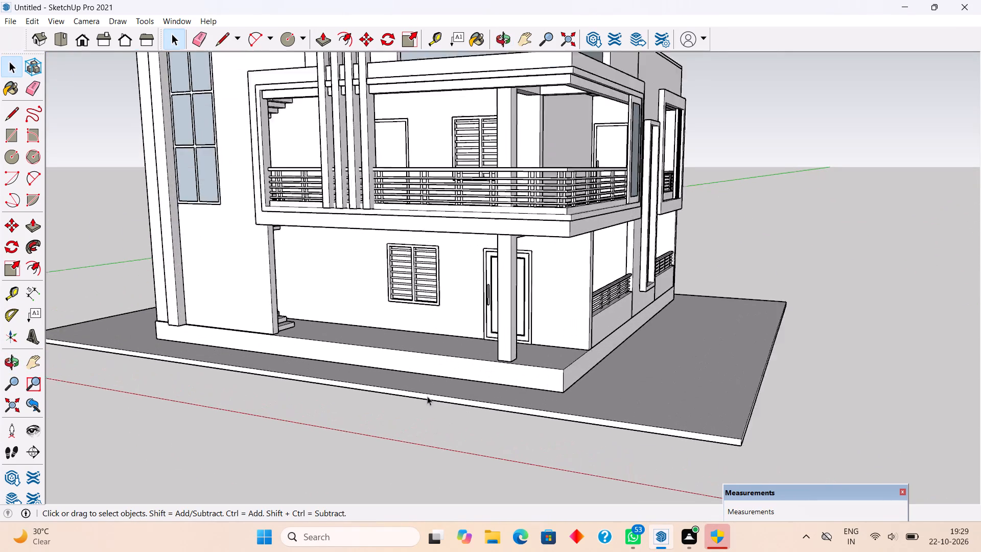
{"action": "scroll", "coordinate": [427, 396], "scroll_direction": "up", "scroll_amount": 2}
{"action": "scroll", "coordinate": [326, 361], "scroll_direction": "up", "scroll_amount": 4}
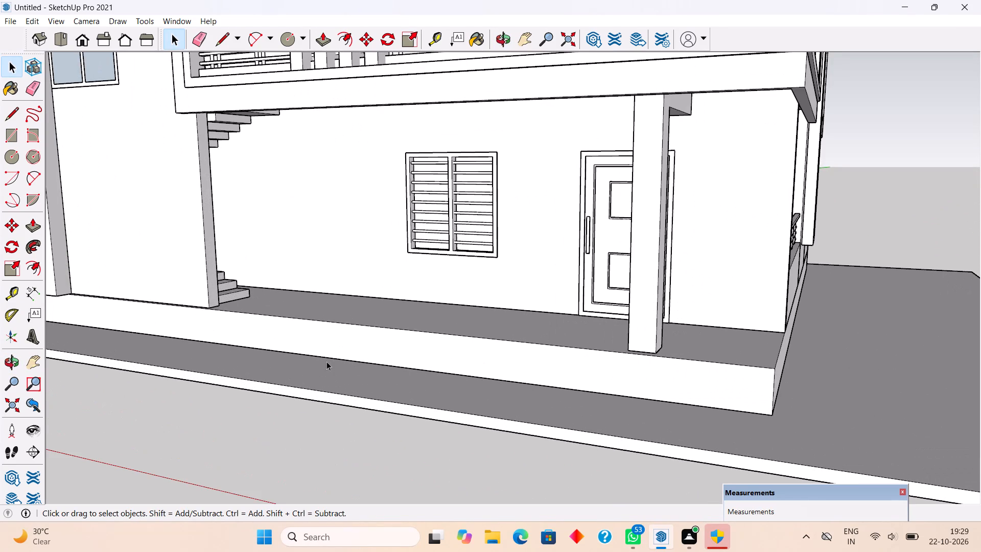
{"action": "middle_click_drag", "start_coordinate": [373, 331], "coordinate": [121, 352]}
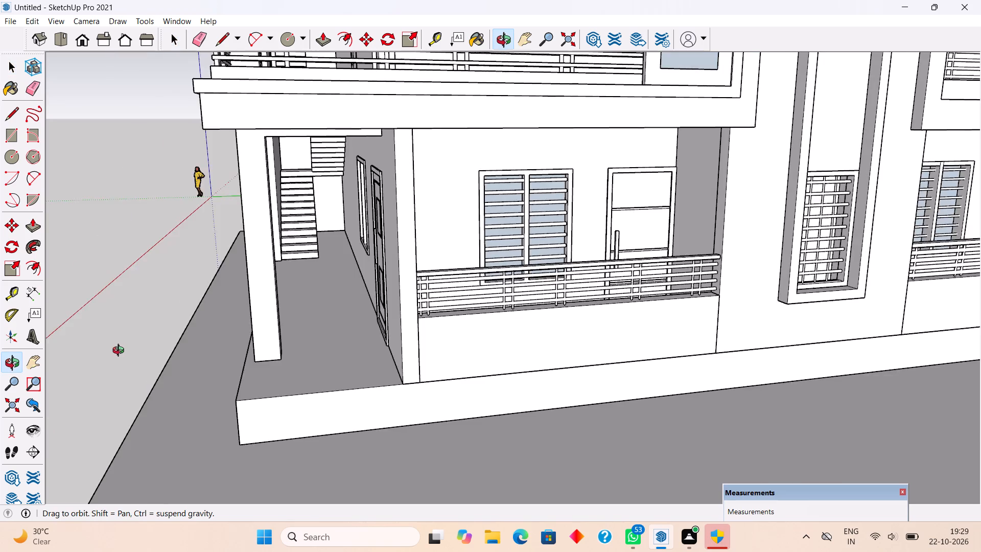
{"action": "middle_click_drag", "start_coordinate": [121, 352], "coordinate": [161, 291]}
{"action": "scroll", "coordinate": [292, 295], "scroll_direction": "up", "scroll_amount": 6}
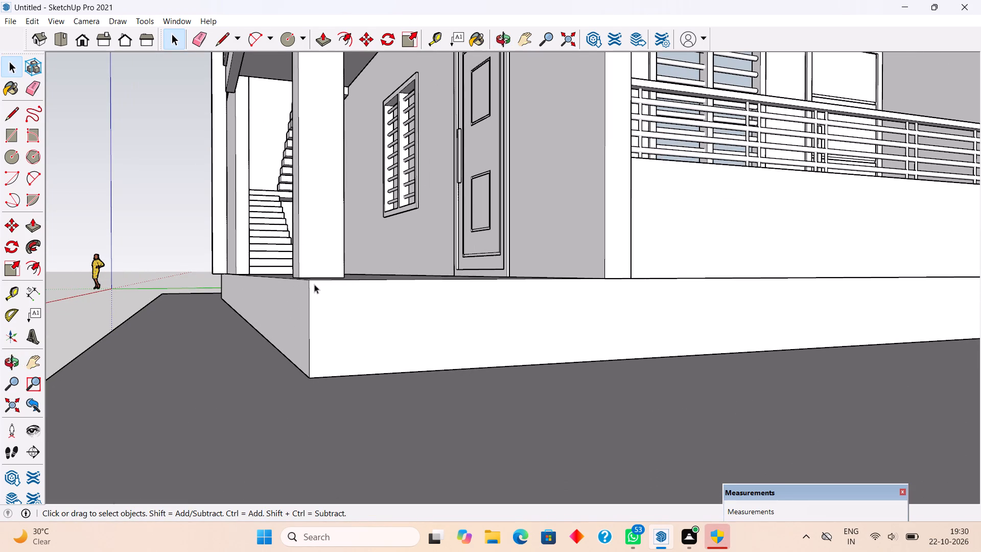
{"action": "key", "text": "l"}
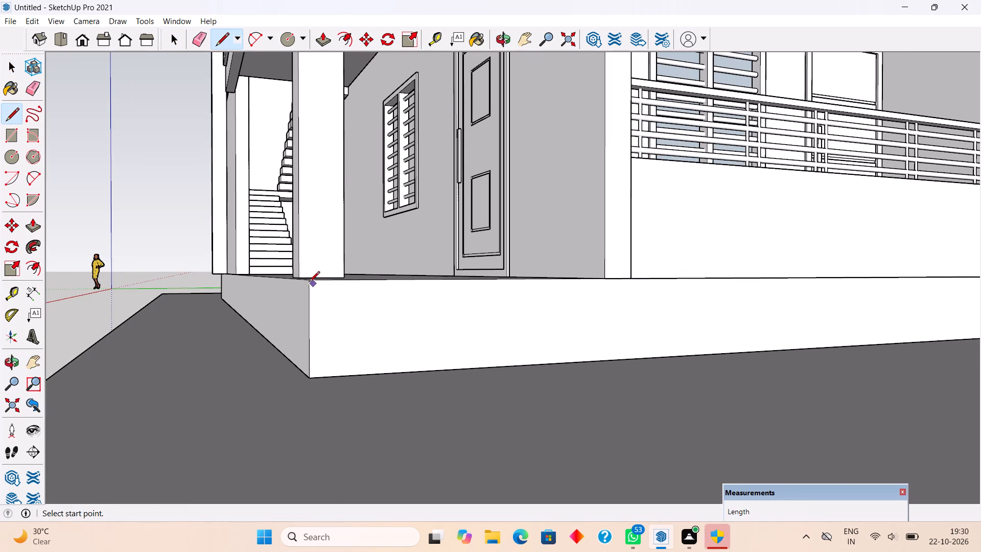
{"action": "left_click", "coordinate": [309, 282]}
{"action": "middle_click_drag", "start_coordinate": [246, 287], "coordinate": [201, 280]}
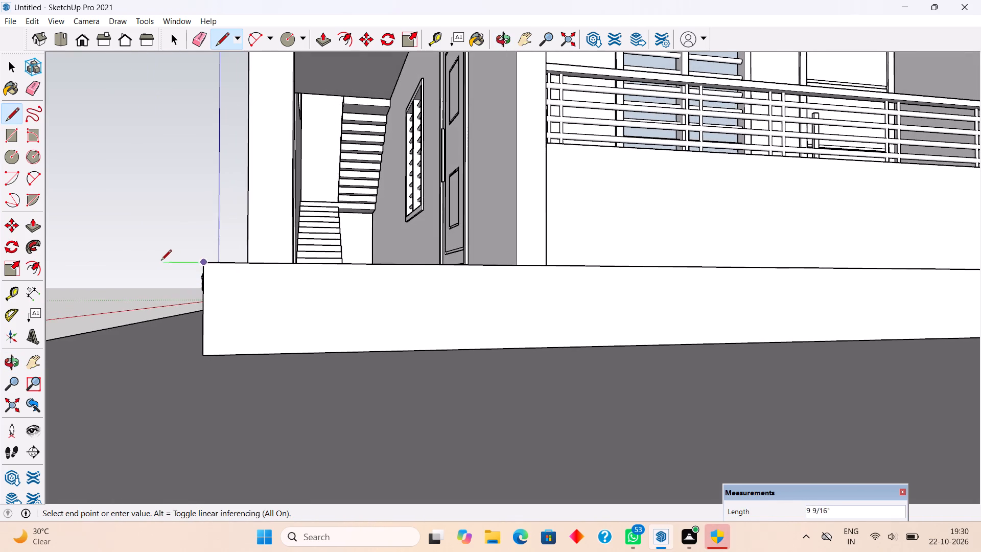
{"action": "scroll", "coordinate": [155, 259], "scroll_direction": "down", "scroll_amount": 4}
{"action": "middle_click_drag", "start_coordinate": [155, 260], "coordinate": [204, 304]}
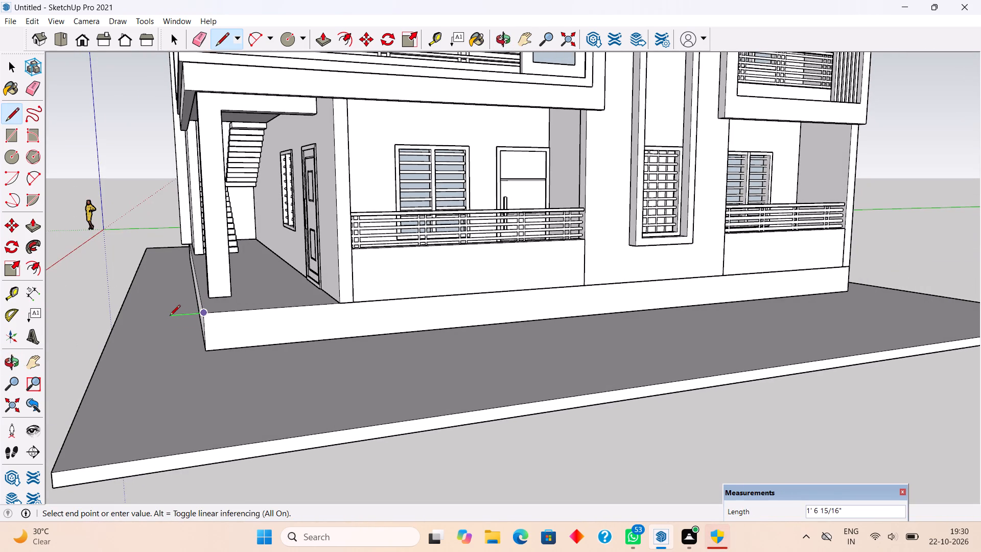
{"action": "type", "text": "11\""}
{"action": "key", "text": "Return"}
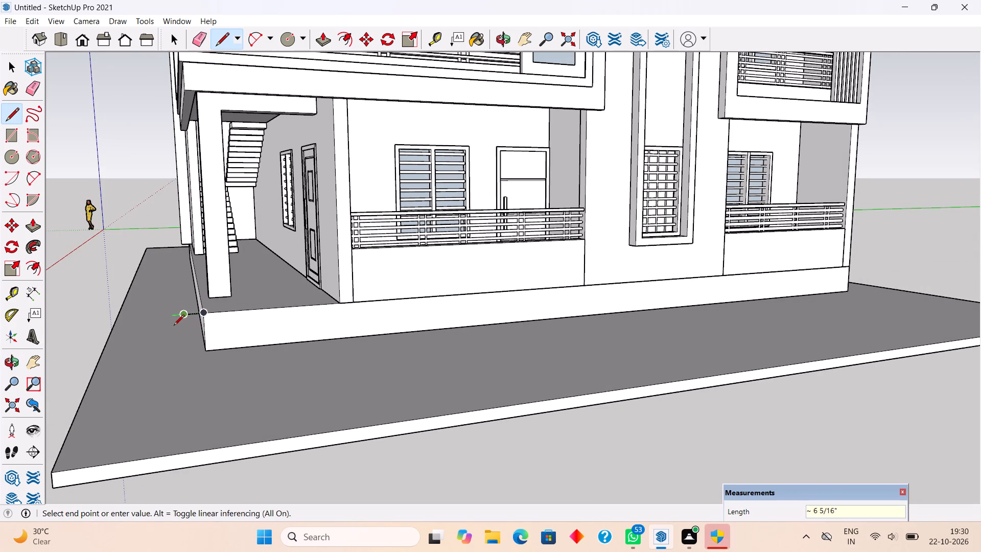
{"action": "scroll", "coordinate": [184, 347], "scroll_direction": "up", "scroll_amount": 4}
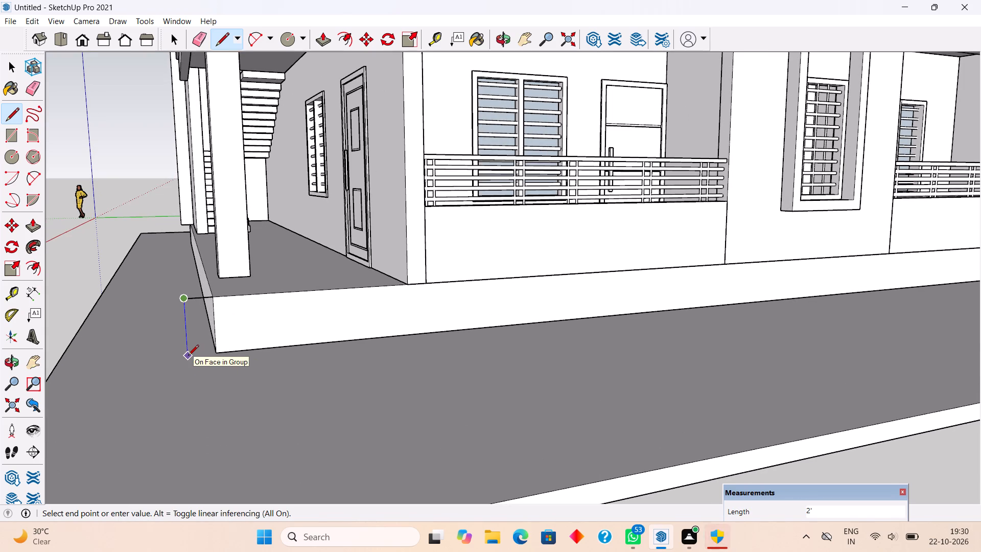
{"action": "type", "text": "6\""}
{"action": "key", "text": "Return"}
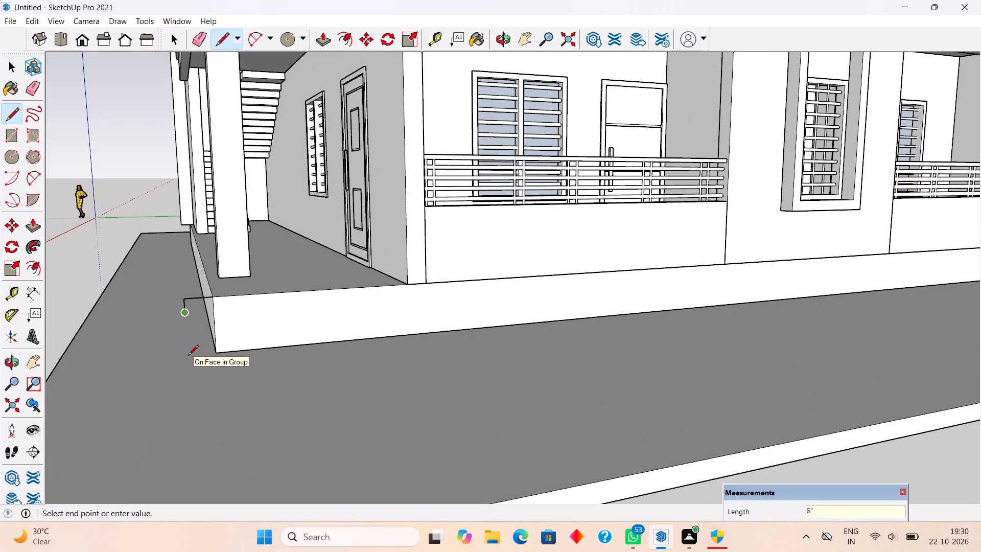
Continue the stepped profile with the second and third steps, each 11" outward along the green axis and 6" down.
{"action": "scroll", "coordinate": [188, 356], "scroll_direction": "up", "scroll_amount": 2}
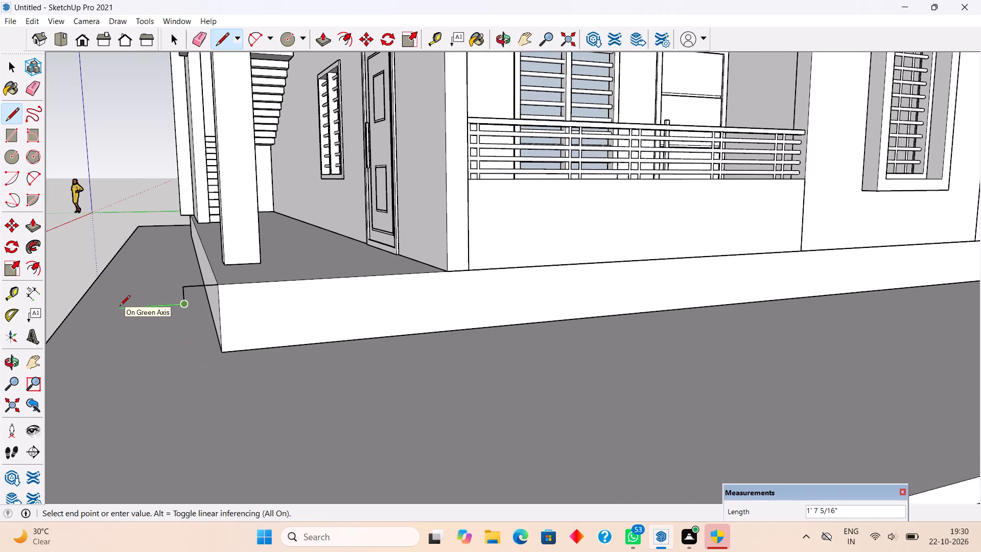
{"action": "type", "text": "11"}
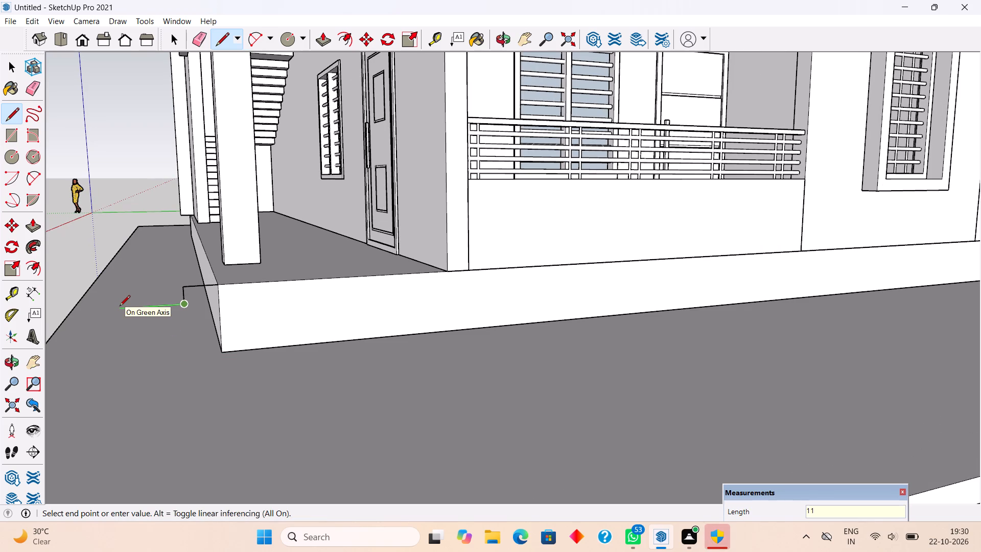
{"action": "key", "text": "shift+quotedbl"}
{"action": "key", "text": "Return"}
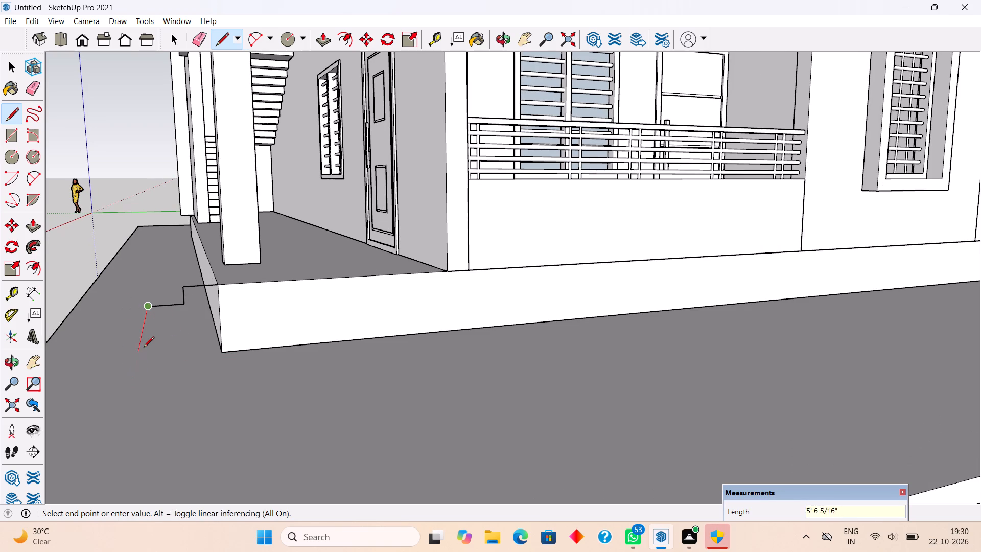
{"action": "type", "text": "6\""}
{"action": "key", "text": "Return"}
{"action": "scroll", "coordinate": [155, 328], "scroll_direction": "down", "scroll_amount": 6}
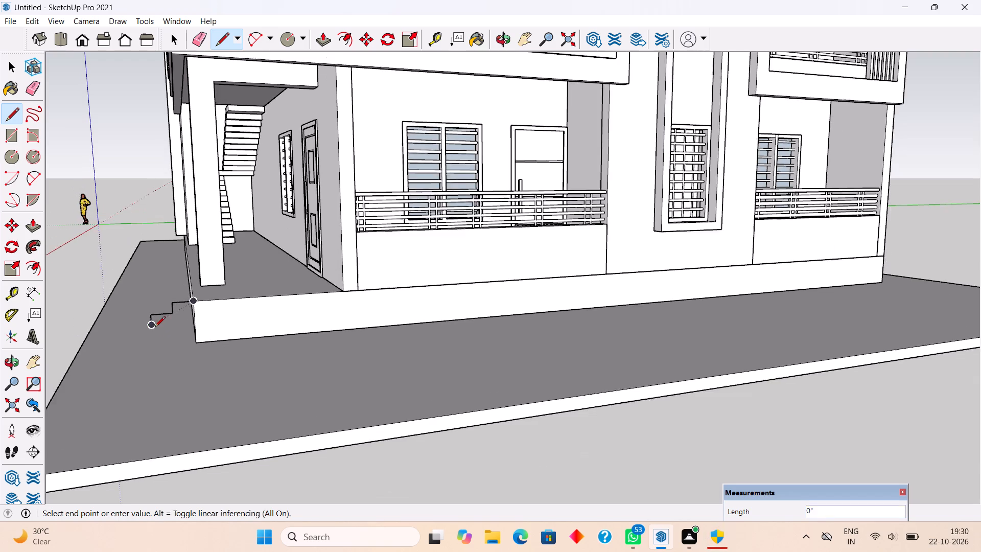
{"action": "type", "text": "11\""}
{"action": "key", "text": "Return"}
{"action": "scroll", "coordinate": [123, 354], "scroll_direction": "up", "scroll_amount": 6}
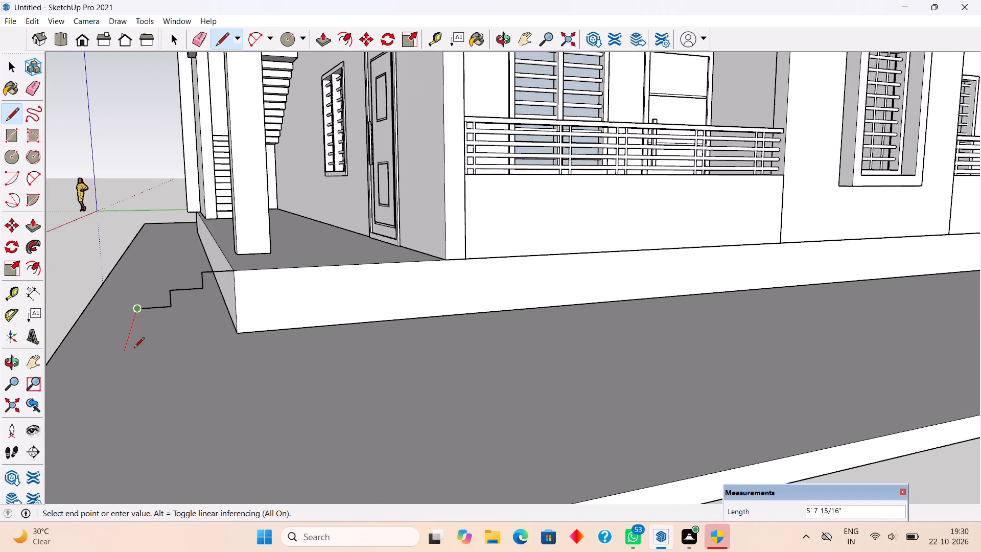
{"action": "scroll", "coordinate": [138, 346], "scroll_direction": "up", "scroll_amount": 4}
{"action": "type", "text": "6\""}
{"action": "key", "text": "Return"}
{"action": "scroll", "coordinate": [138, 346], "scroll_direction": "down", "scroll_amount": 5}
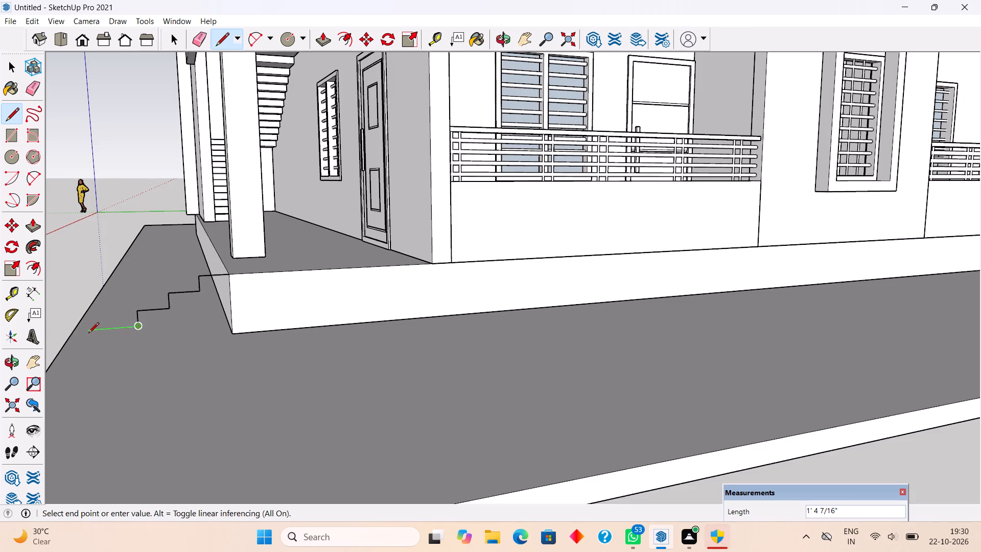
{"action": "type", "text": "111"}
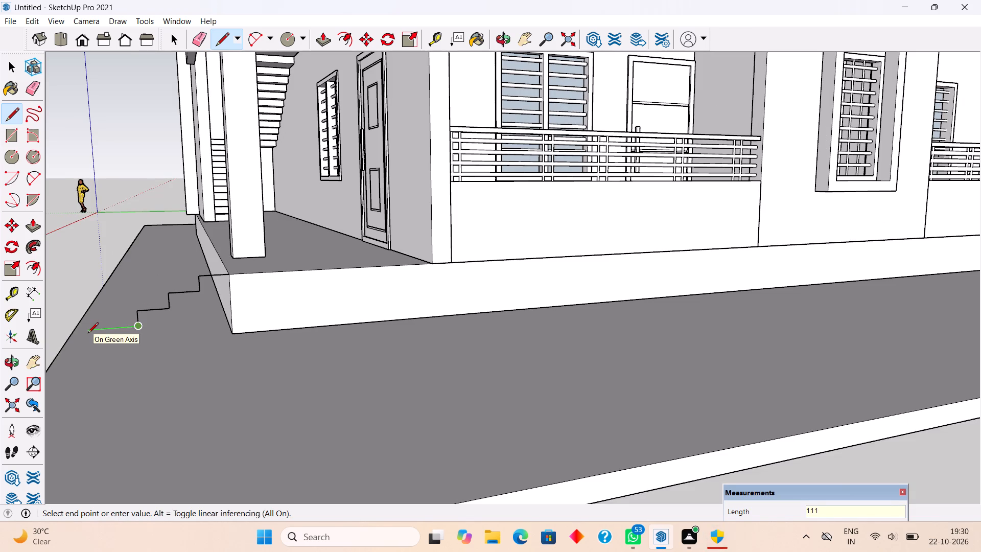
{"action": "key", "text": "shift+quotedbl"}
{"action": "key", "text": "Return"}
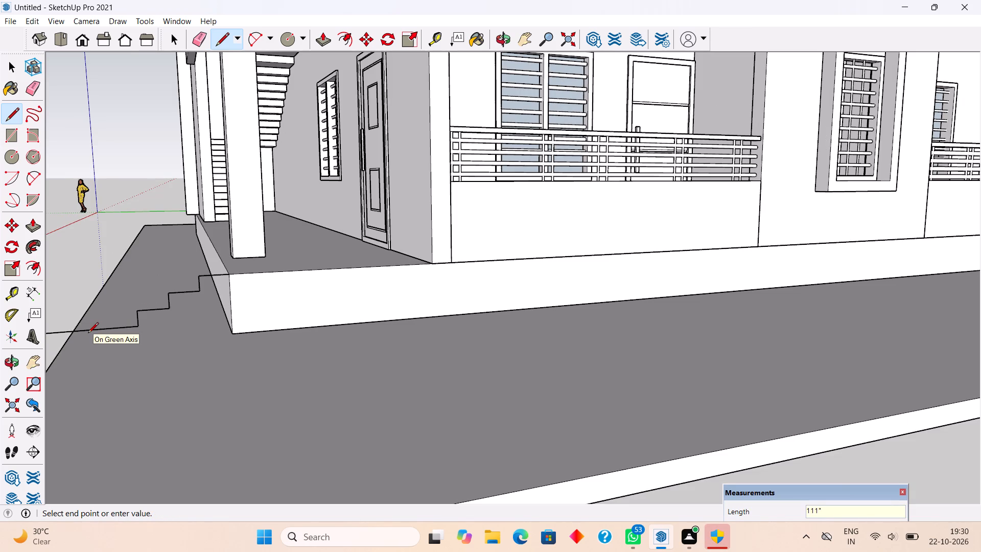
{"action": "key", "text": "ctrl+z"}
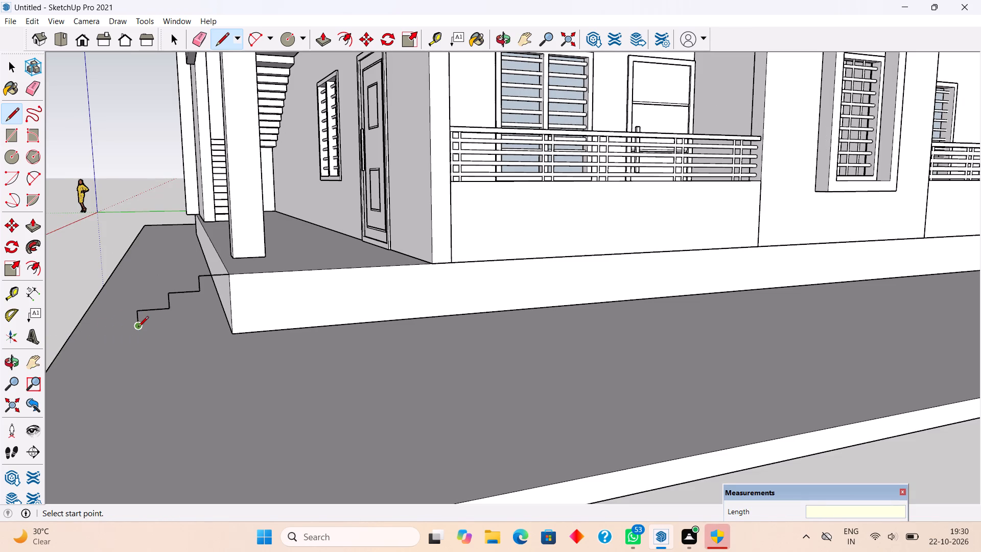
Draw the fourth step 11" outward and 6" down, then close the profile through the plinth's bottom corner to its top corner.
{"action": "left_click", "coordinate": [138, 328]}
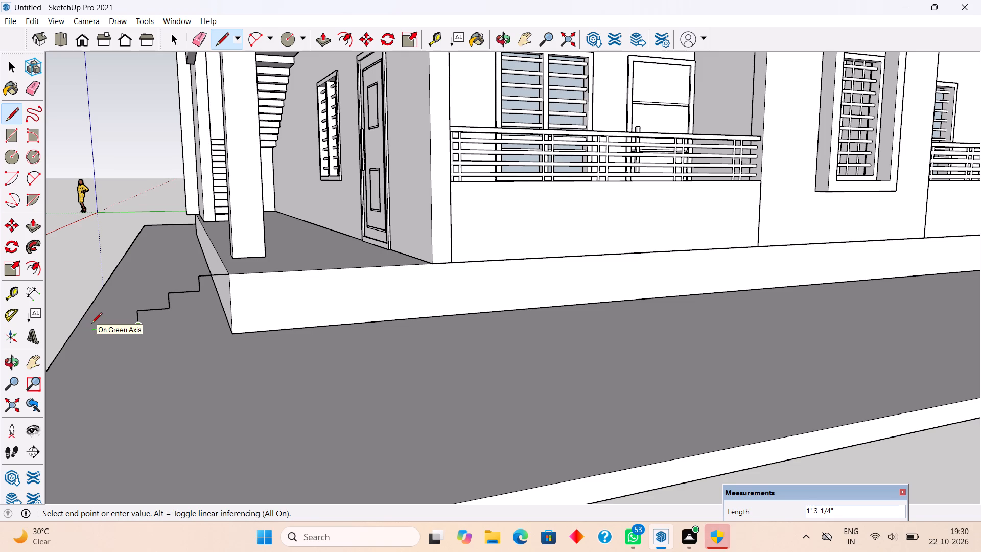
{"action": "type", "text": "11\""}
{"action": "key", "text": "Return"}
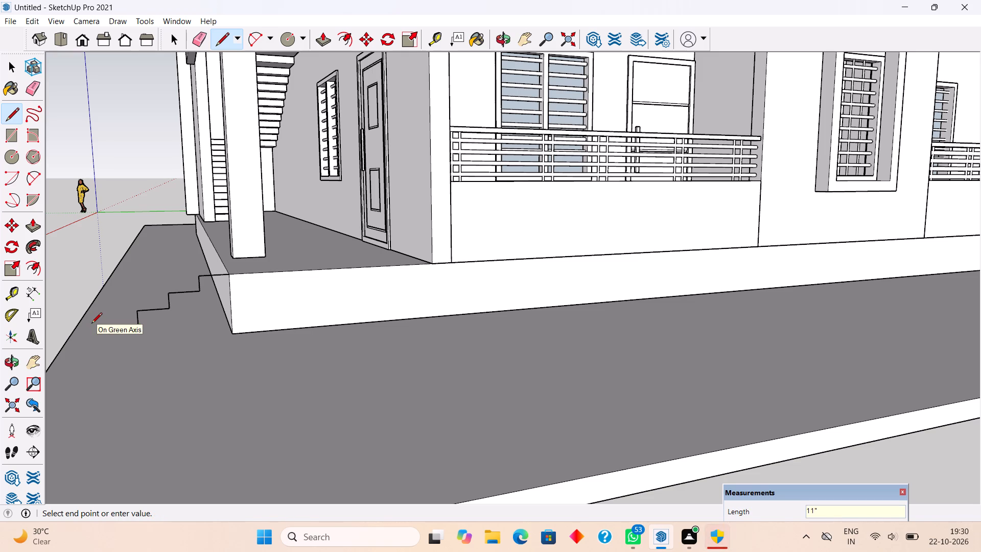
{"action": "scroll", "coordinate": [94, 324], "scroll_direction": "down", "scroll_amount": 5}
{"action": "scroll", "coordinate": [96, 338], "scroll_direction": "up", "scroll_amount": 9}
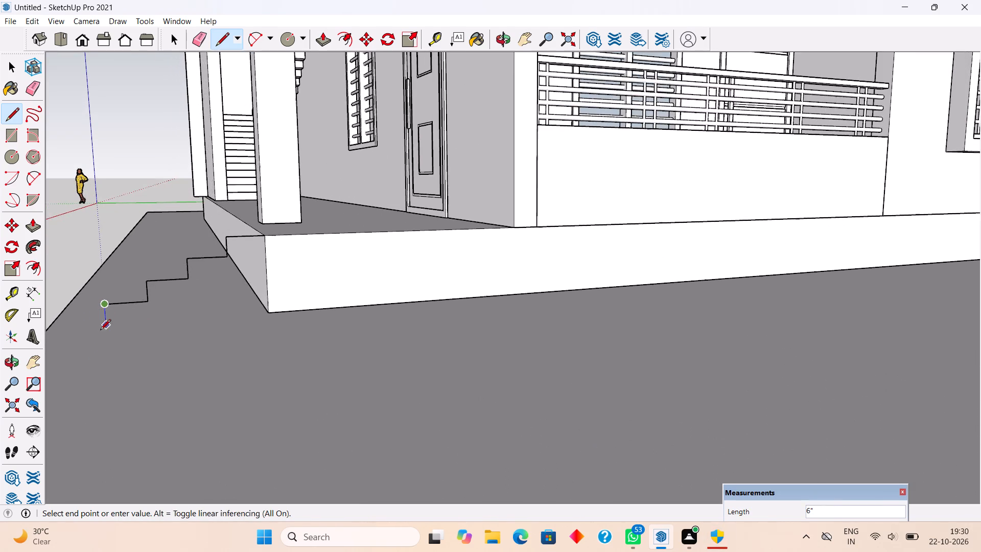
{"action": "scroll", "coordinate": [100, 327], "scroll_direction": "up", "scroll_amount": 3}
{"action": "type", "text": "6\""}
{"action": "key", "text": "Return"}
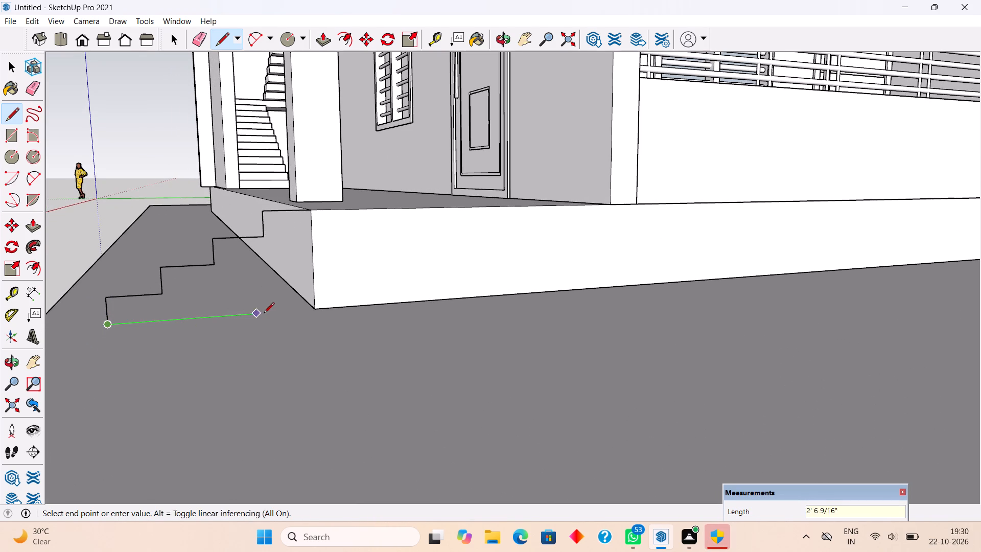
{"action": "left_click", "coordinate": [312, 310]}
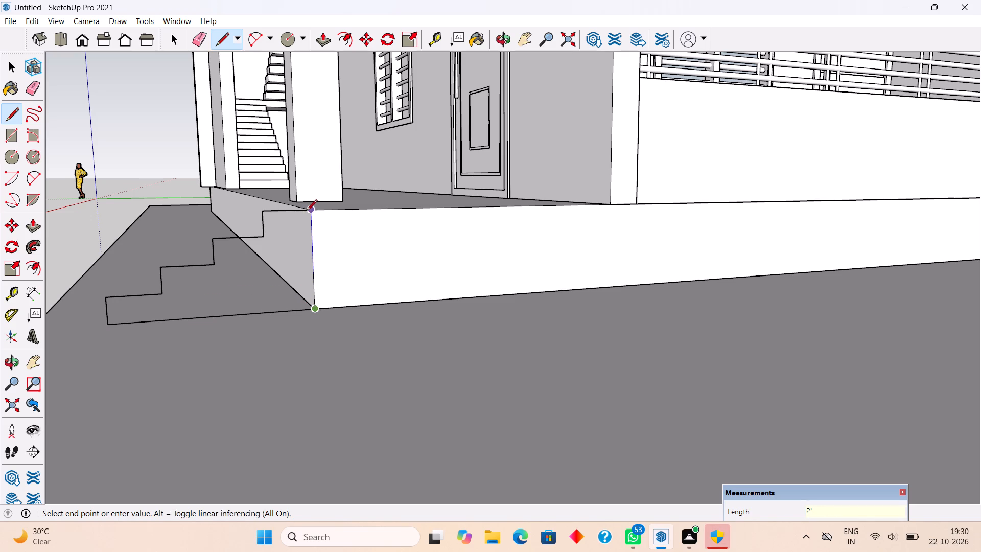
{"action": "left_click", "coordinate": [308, 211]}
{"action": "scroll", "coordinate": [321, 322], "scroll_direction": "down", "scroll_amount": 8}
{"action": "key", "text": "space"}
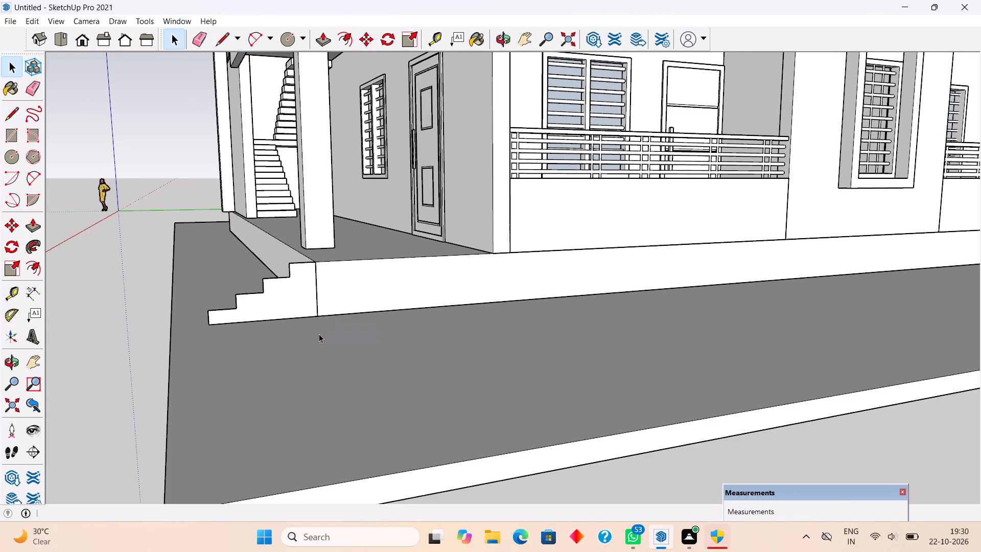
Extrude the stepped profile 31' 3" along the plinth with Push/Pull, ending at the stair tower's wall.
{"action": "scroll", "coordinate": [319, 334], "scroll_direction": "down", "scroll_amount": 4}
{"action": "middle_click_drag", "start_coordinate": [291, 319], "coordinate": [529, 305]}
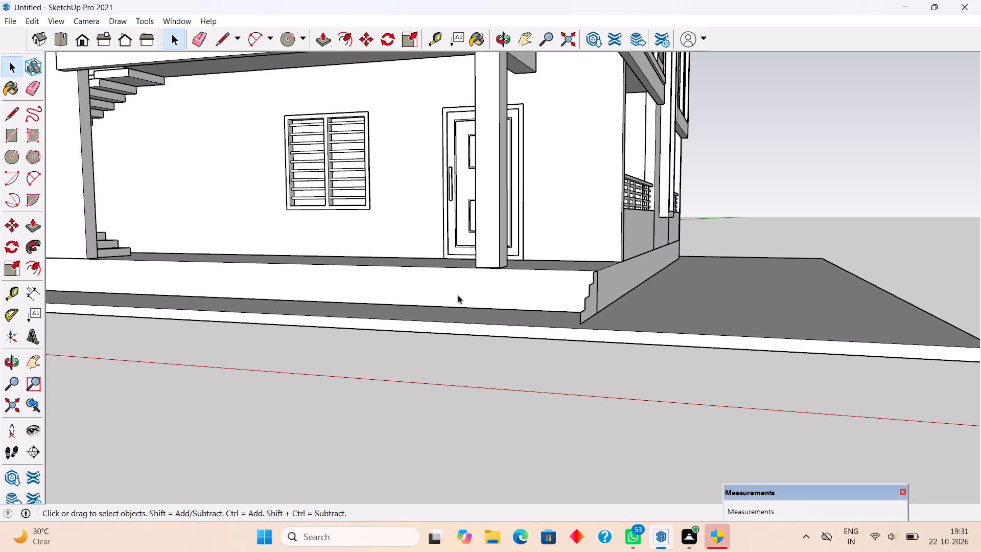
{"action": "middle_click_drag", "start_coordinate": [480, 308], "coordinate": [647, 343]}
{"action": "middle_click_drag", "start_coordinate": [442, 292], "coordinate": [503, 308]}
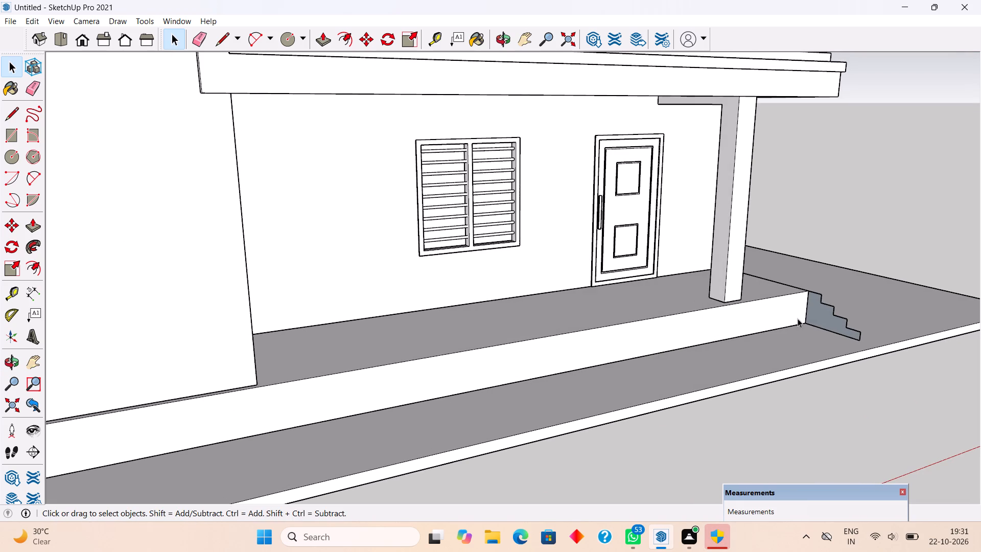
{"action": "key", "text": "p"}
{"action": "left_click", "coordinate": [836, 322]}
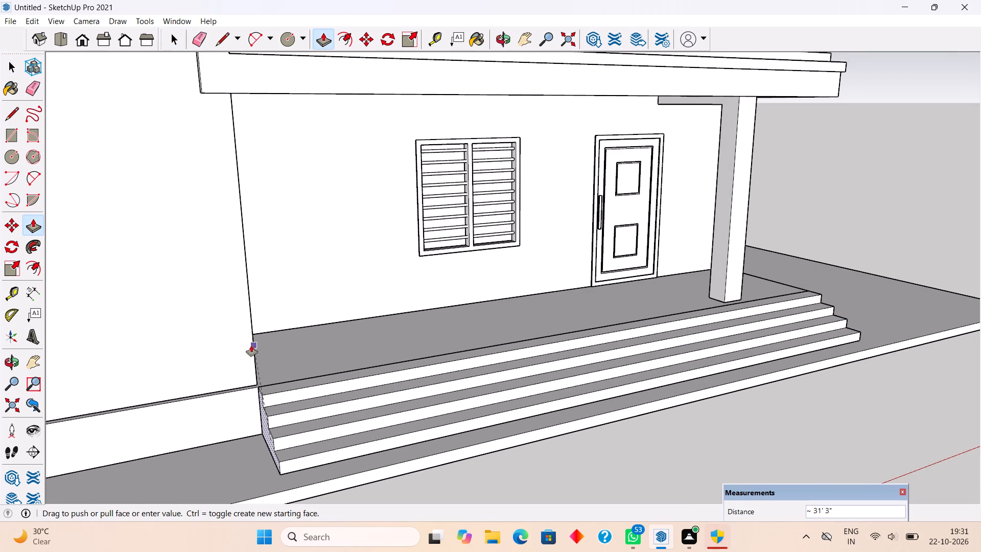
{"action": "left_click", "coordinate": [252, 344]}
Shorten the entrance steps by pushing their stepped end face near the porch column back 17' 7" toward the stair tower.
{"action": "middle_click_drag", "start_coordinate": [344, 311], "coordinate": [131, 315]}
{"action": "scroll", "coordinate": [131, 315], "scroll_direction": "down", "scroll_amount": 4}
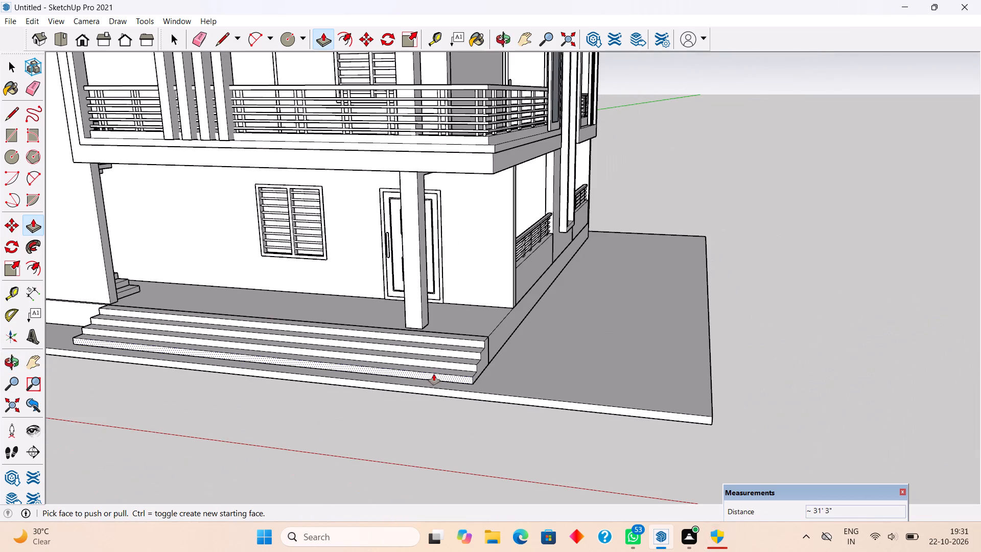
{"action": "left_click", "coordinate": [486, 362]}
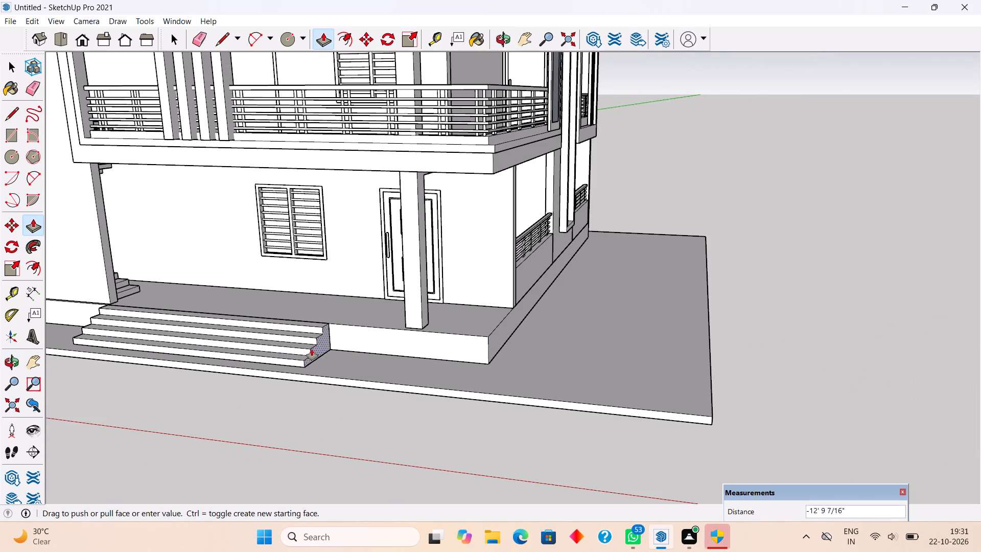
{"action": "left_click", "coordinate": [259, 343]}
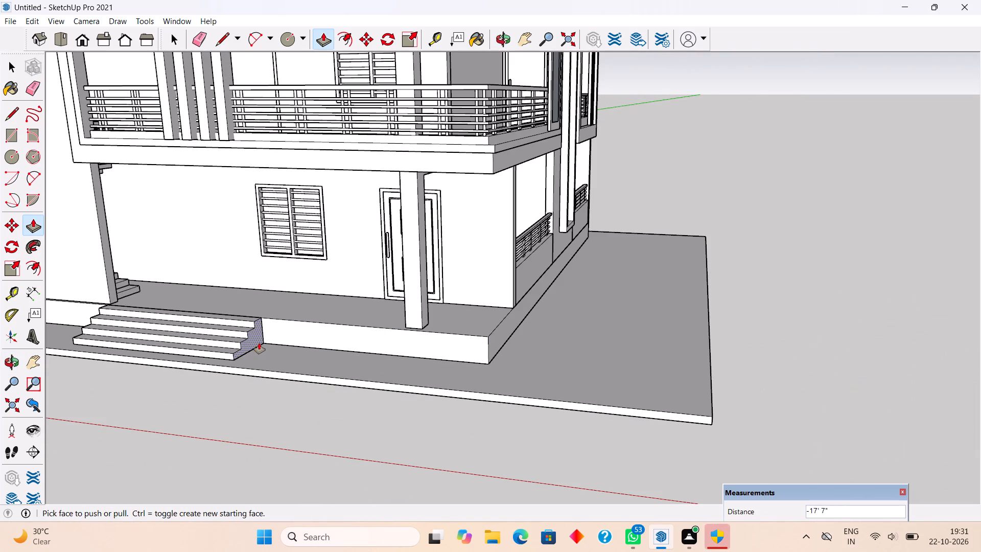
Widen the entrance steps by pulling their stepped end face 1' 8" outward toward the porch column.
{"action": "middle_click_drag", "start_coordinate": [202, 356], "coordinate": [347, 351]}
{"action": "scroll", "coordinate": [347, 351], "scroll_direction": "down", "scroll_amount": 6}
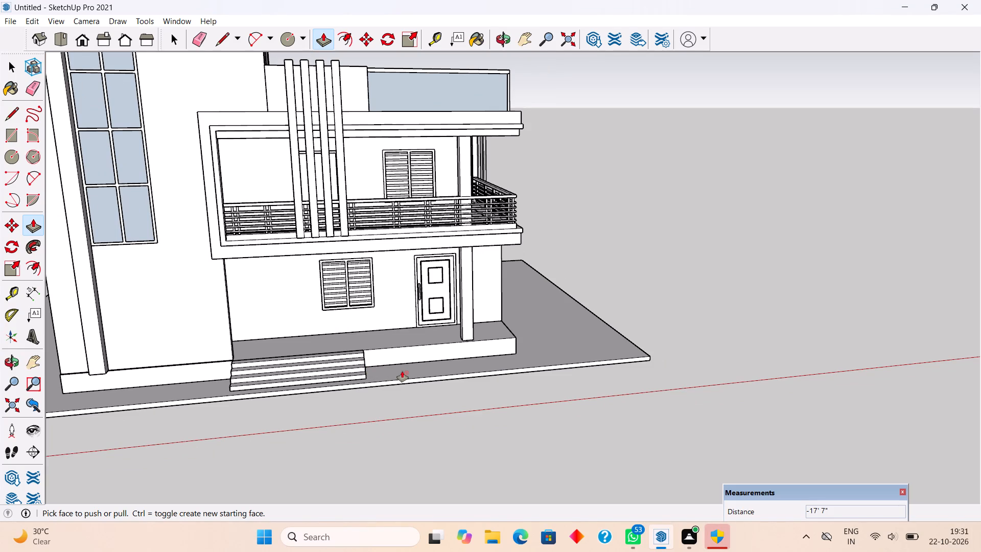
{"action": "scroll", "coordinate": [402, 371], "scroll_direction": "up", "scroll_amount": 1}
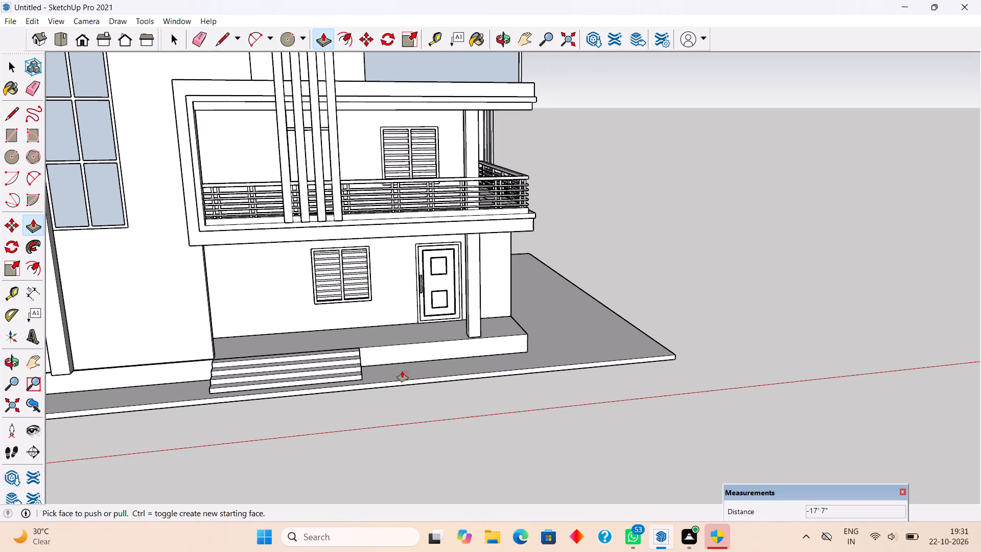
{"action": "middle_click_drag", "start_coordinate": [394, 374], "coordinate": [239, 399]}
{"action": "scroll", "coordinate": [314, 354], "scroll_direction": "up", "scroll_amount": 4}
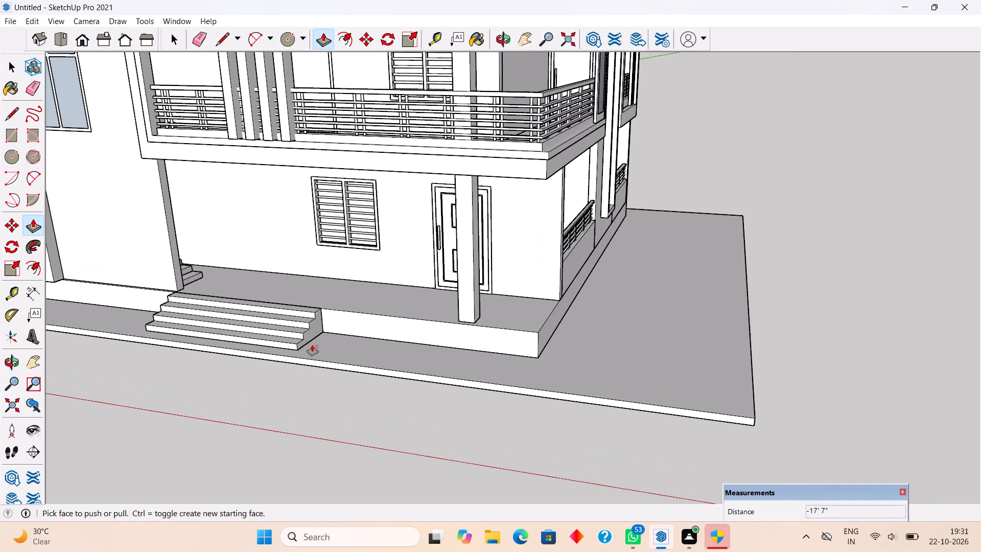
{"action": "left_click", "coordinate": [319, 328]}
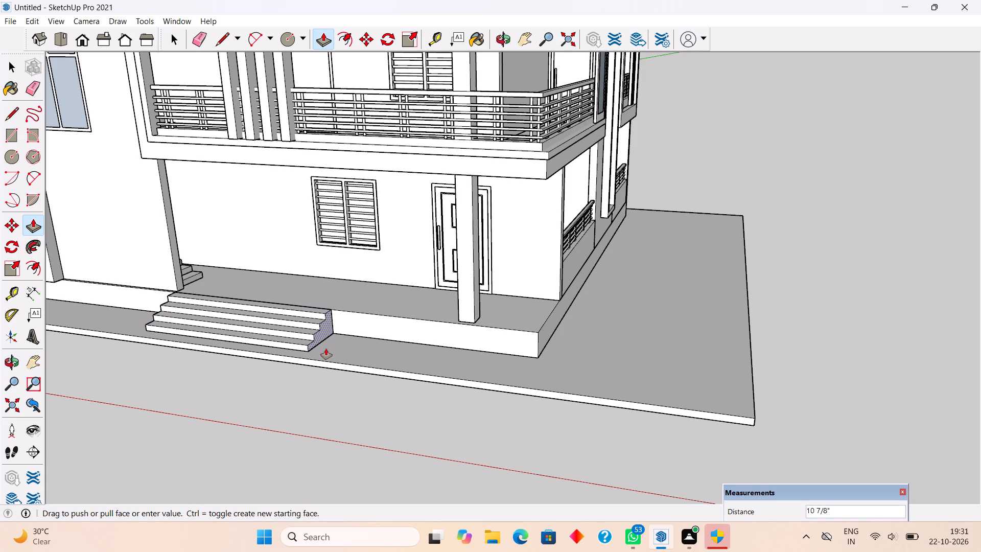
{"action": "type", "text": "1'"}
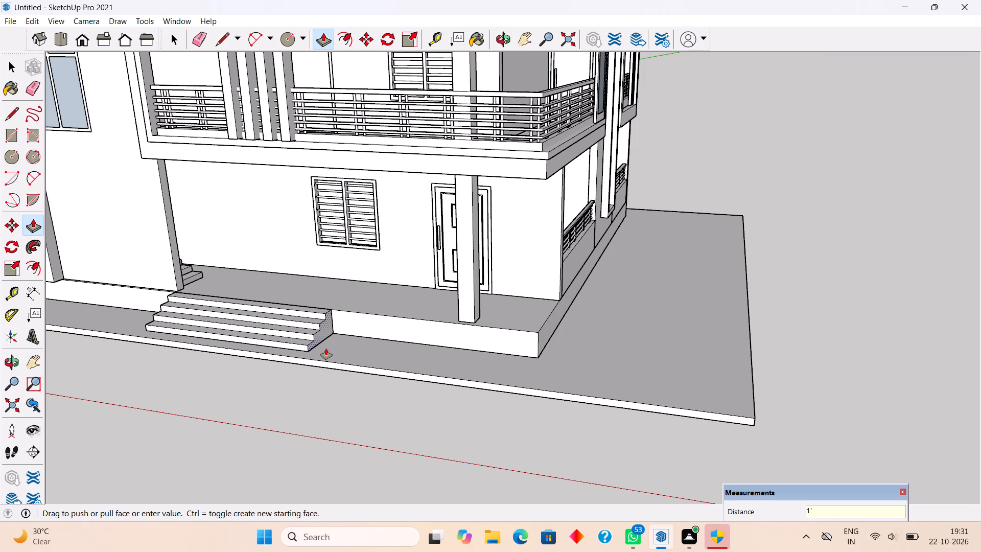
{"action": "type", "text": "8\""}
{"action": "key", "text": "Return"}
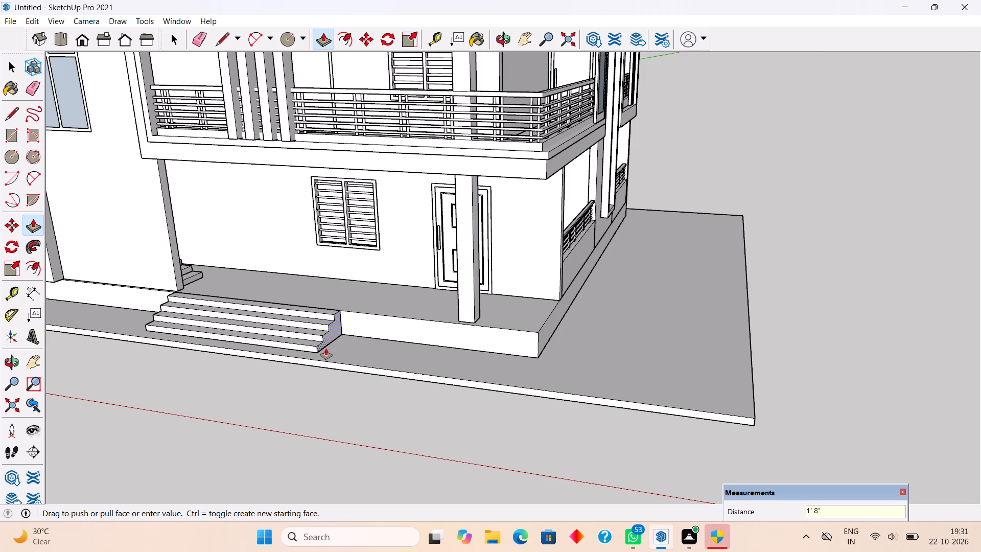
{"action": "key", "text": "space"}
Examine the entrance steps, the plinth and the porch floor from several angles and distances.
{"action": "scroll", "coordinate": [318, 344], "scroll_direction": "down", "scroll_amount": 7}
{"action": "middle_click_drag", "start_coordinate": [317, 350], "coordinate": [482, 372]}
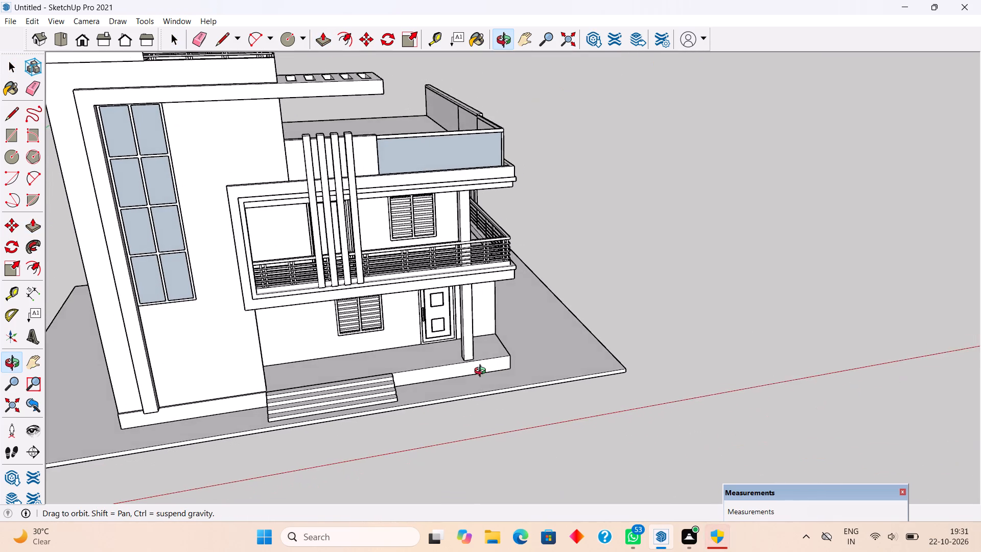
{"action": "middle_click_drag", "start_coordinate": [482, 372], "coordinate": [475, 375]}
{"action": "scroll", "coordinate": [475, 375], "scroll_direction": "down", "scroll_amount": 1}
{"action": "scroll", "coordinate": [372, 416], "scroll_direction": "up", "scroll_amount": 8}
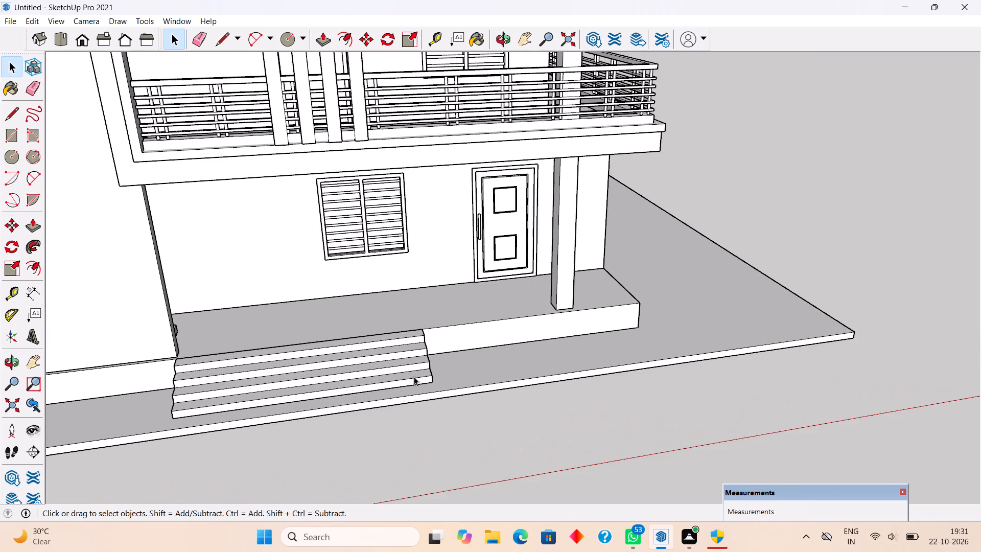
{"action": "middle_click_drag", "start_coordinate": [406, 342], "coordinate": [319, 334]}
{"action": "scroll", "coordinate": [475, 300], "scroll_direction": "up", "scroll_amount": 7}
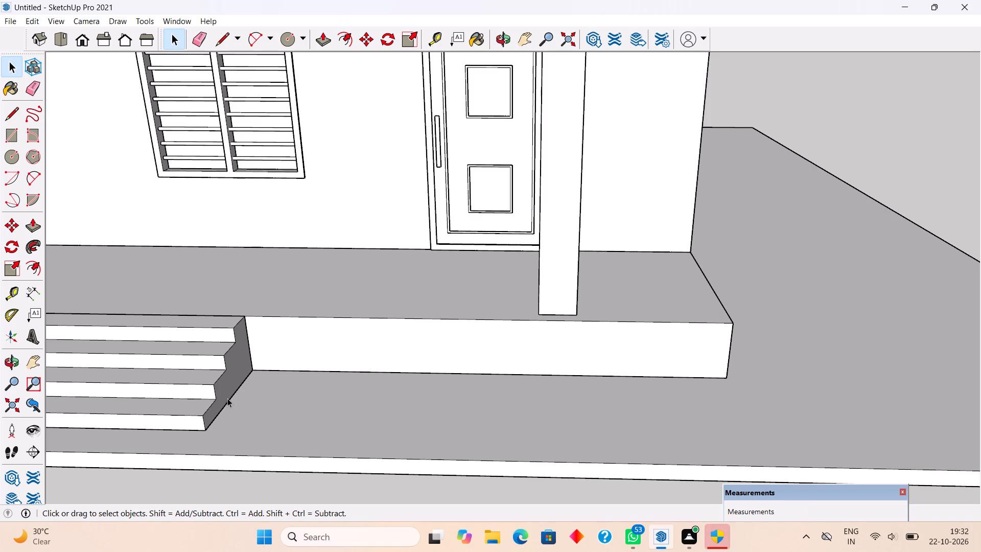
{"action": "scroll", "coordinate": [236, 402], "scroll_direction": "down", "scroll_amount": 1}
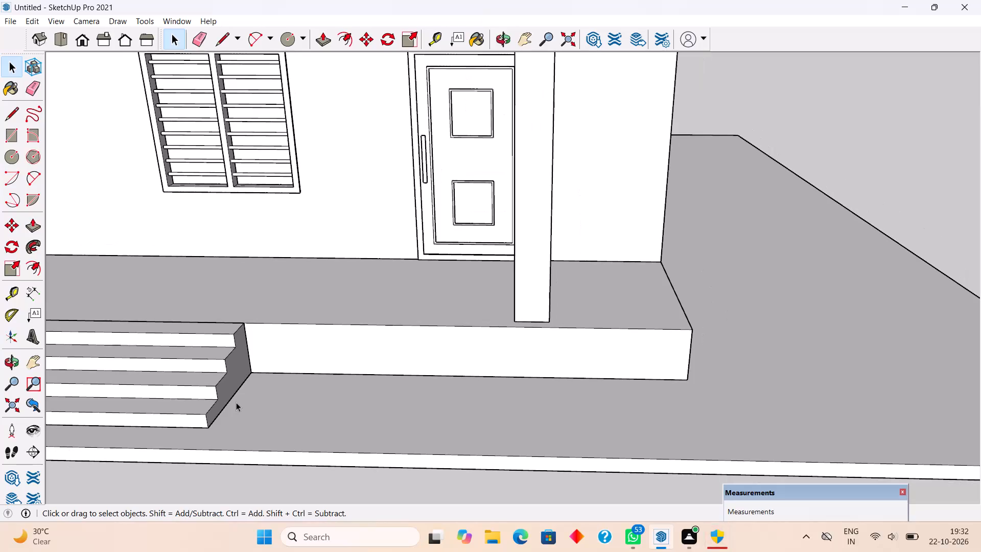
{"action": "scroll", "coordinate": [272, 402], "scroll_direction": "down", "scroll_amount": 2}
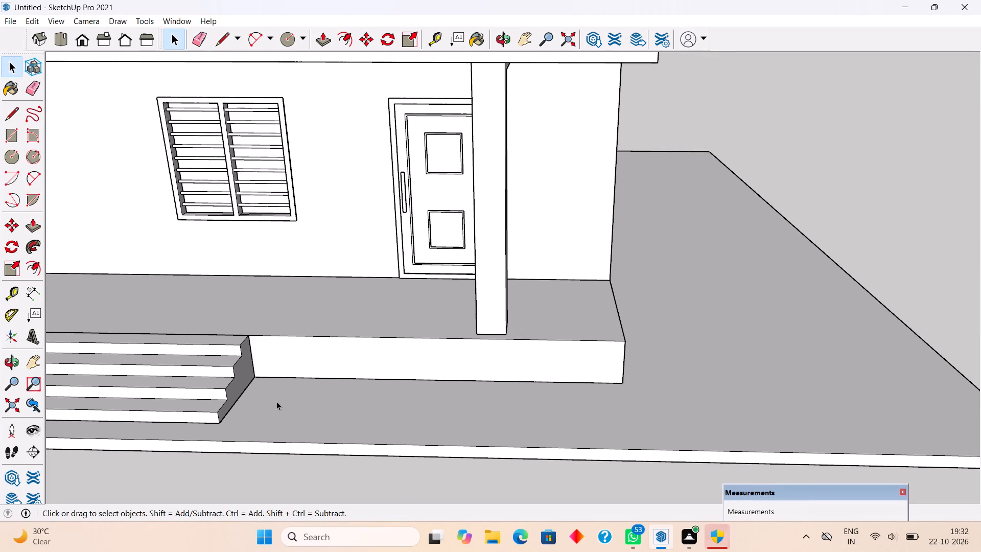
{"action": "scroll", "coordinate": [304, 386], "scroll_direction": "down", "scroll_amount": 5}
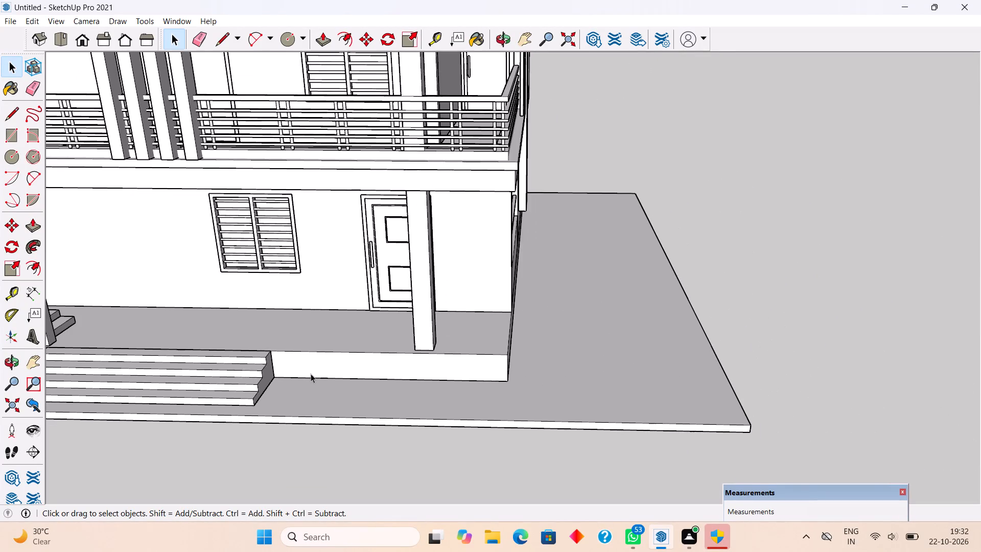
{"action": "middle_click_drag", "start_coordinate": [289, 376], "coordinate": [449, 408]}
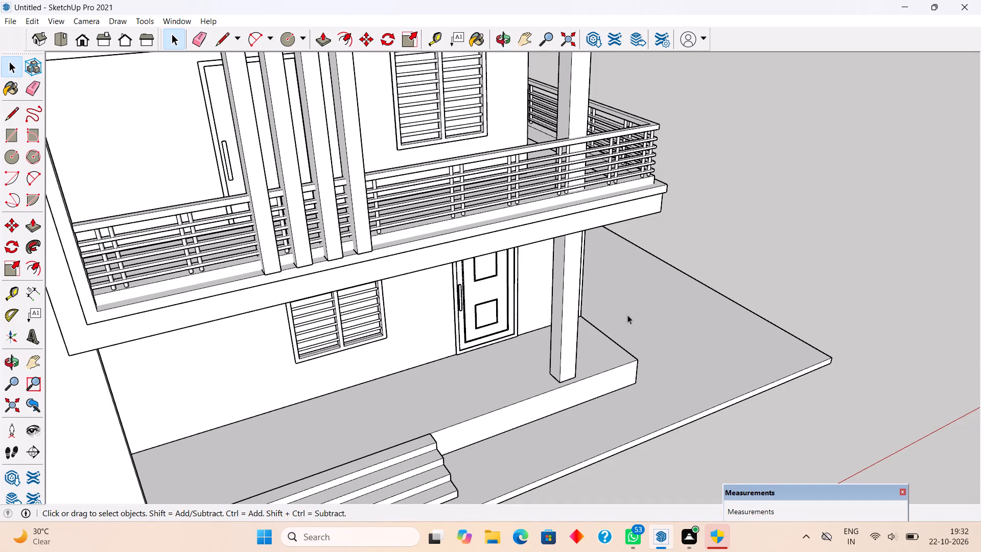
{"action": "scroll", "coordinate": [634, 313], "scroll_direction": "down", "scroll_amount": 2}
{"action": "scroll", "coordinate": [472, 410], "scroll_direction": "up", "scroll_amount": 3}
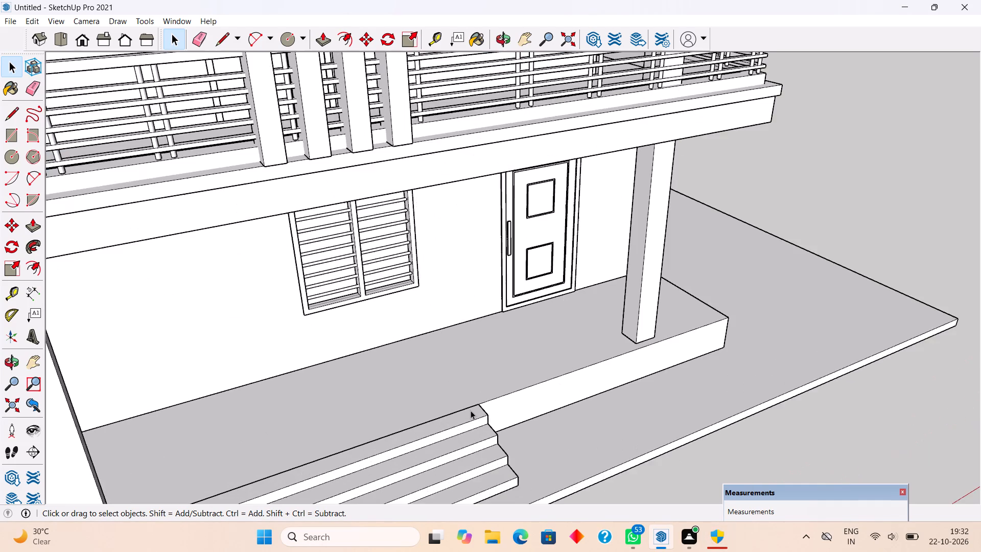
Make the whole set of entrance steps at the plinth into a group.
{"action": "scroll", "coordinate": [471, 410], "scroll_direction": "up", "scroll_amount": 15}
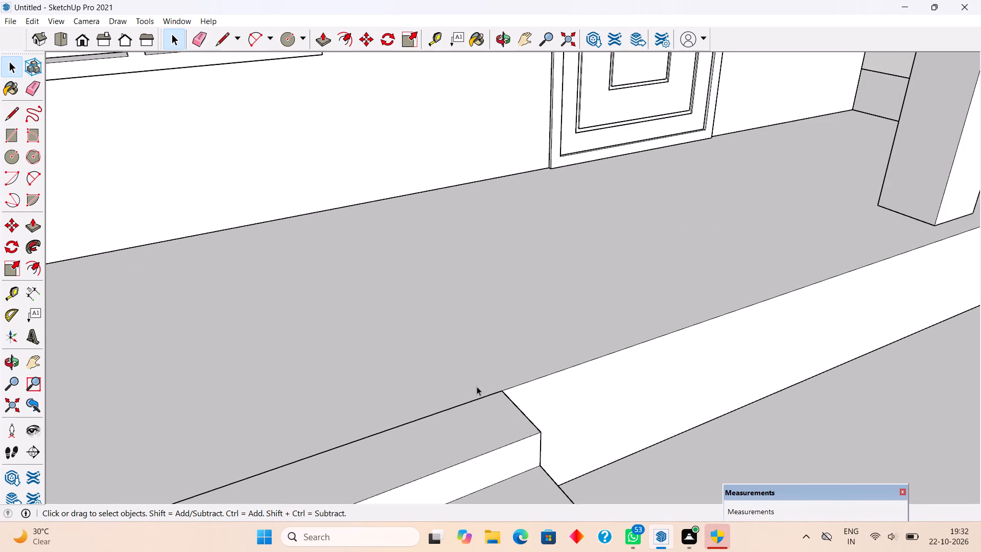
{"action": "middle_click_drag", "start_coordinate": [477, 385], "coordinate": [377, 435]}
{"action": "scroll", "coordinate": [377, 435], "scroll_direction": "down", "scroll_amount": 3}
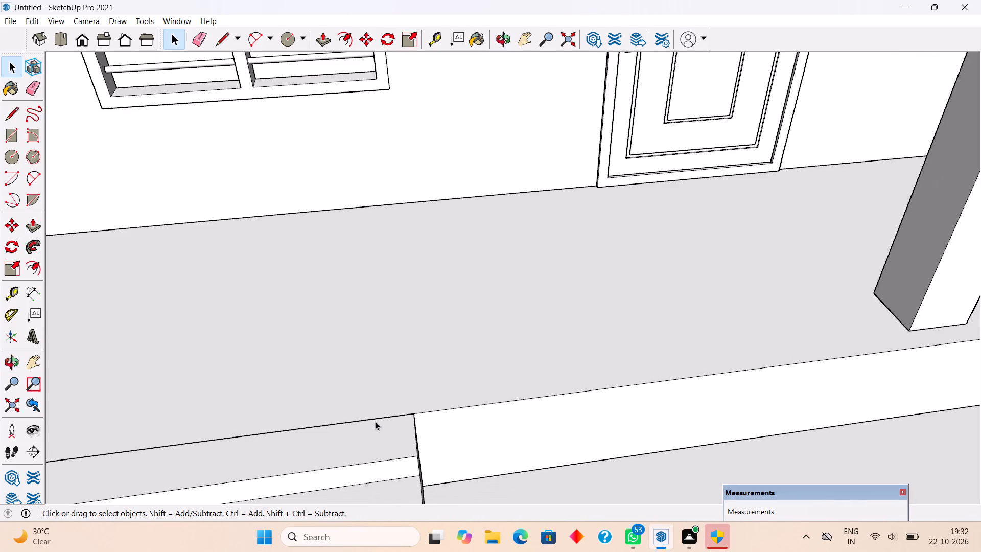
{"action": "scroll", "coordinate": [381, 384], "scroll_direction": "down", "scroll_amount": 11}
{"action": "scroll", "coordinate": [399, 485], "scroll_direction": "up", "scroll_amount": 13}
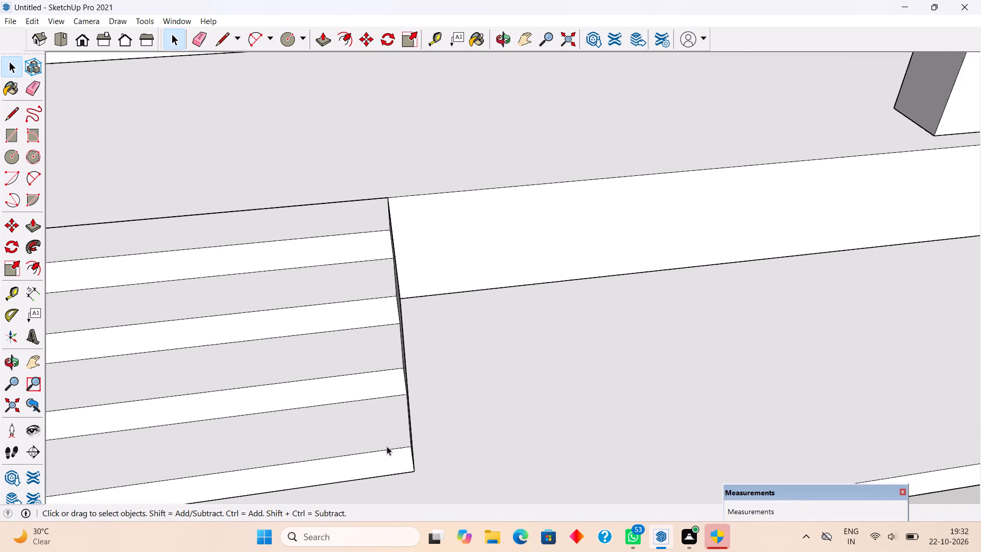
{"action": "scroll", "coordinate": [387, 446], "scroll_direction": "up", "scroll_amount": 1}
{"action": "triple_click", "coordinate": [387, 446]}
{"action": "right_click", "coordinate": [387, 446]}
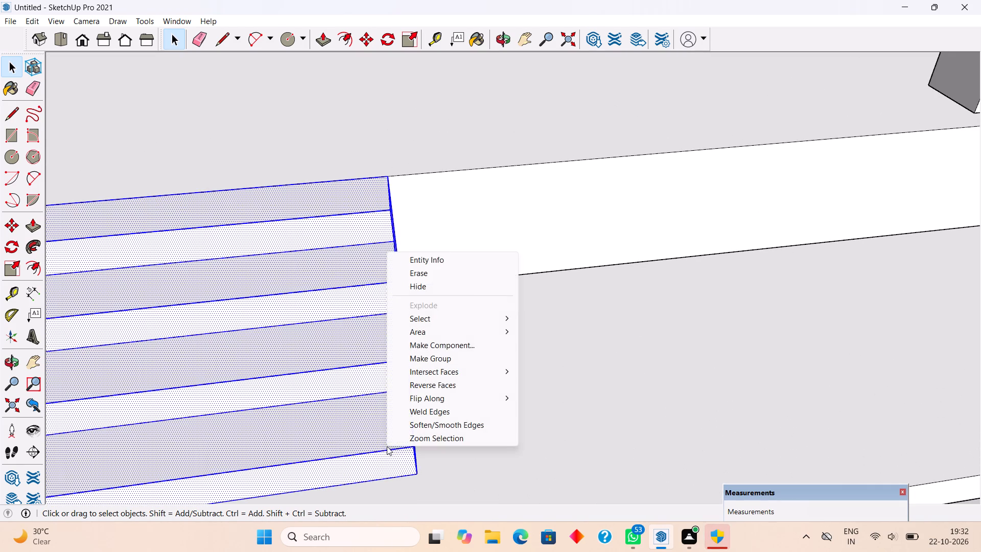
{"action": "left_click", "coordinate": [424, 357]}
{"action": "scroll", "coordinate": [424, 357], "scroll_direction": "down", "scroll_amount": 7}
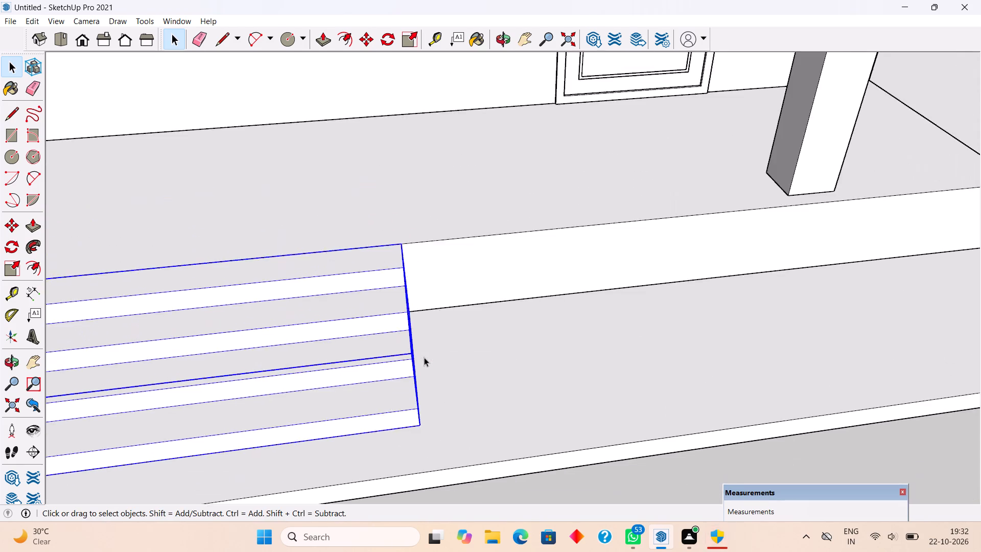
{"action": "scroll", "coordinate": [424, 357], "scroll_direction": "down", "scroll_amount": 3}
{"action": "left_click", "coordinate": [558, 426]}
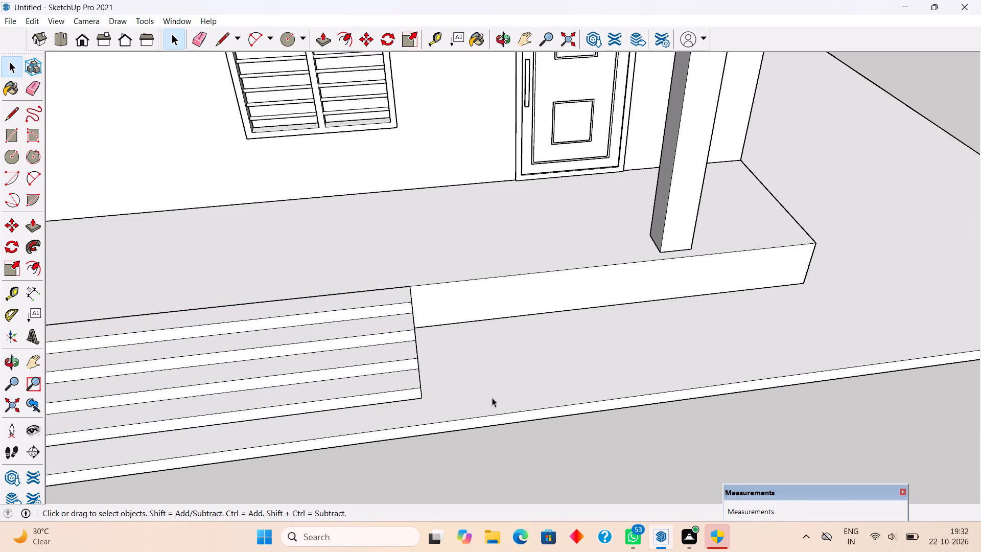
Draw a rectangle about 1 15/16" by 2 1/2" on the lowest tread, at its outer front corner nearest the porch column.
{"action": "scroll", "coordinate": [409, 410], "scroll_direction": "up", "scroll_amount": 4}
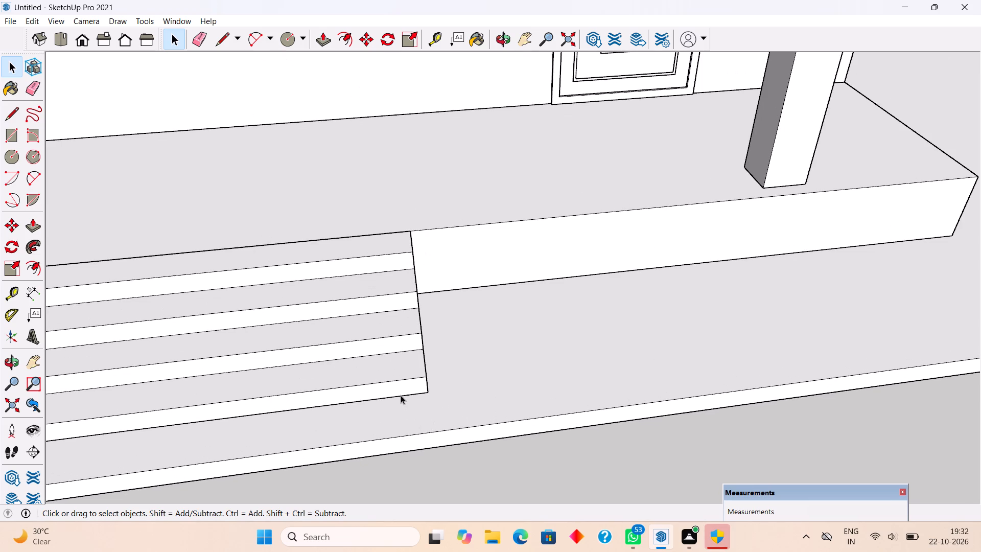
{"action": "key", "text": "r"}
{"action": "left_click", "coordinate": [426, 376]}
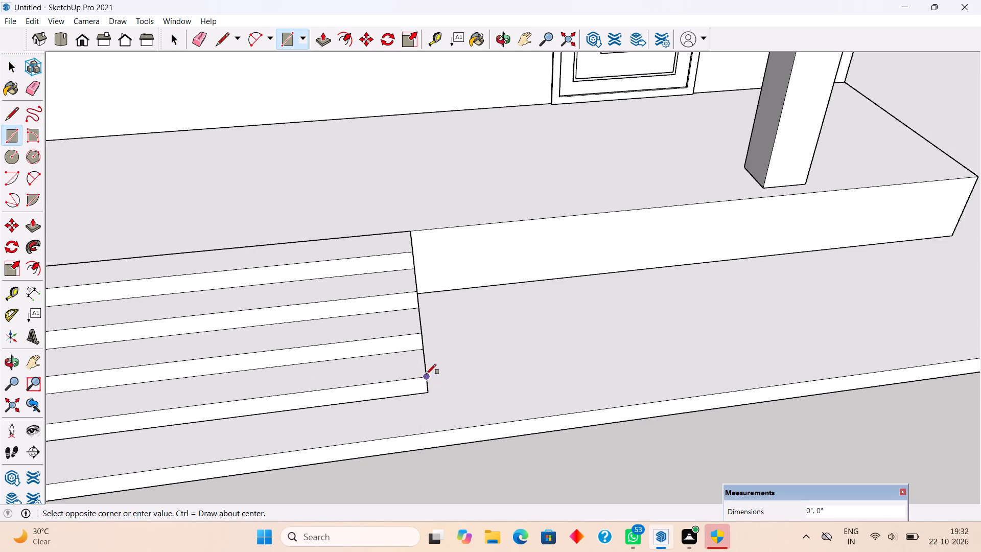
{"action": "scroll", "coordinate": [409, 368], "scroll_direction": "up", "scroll_amount": 3}
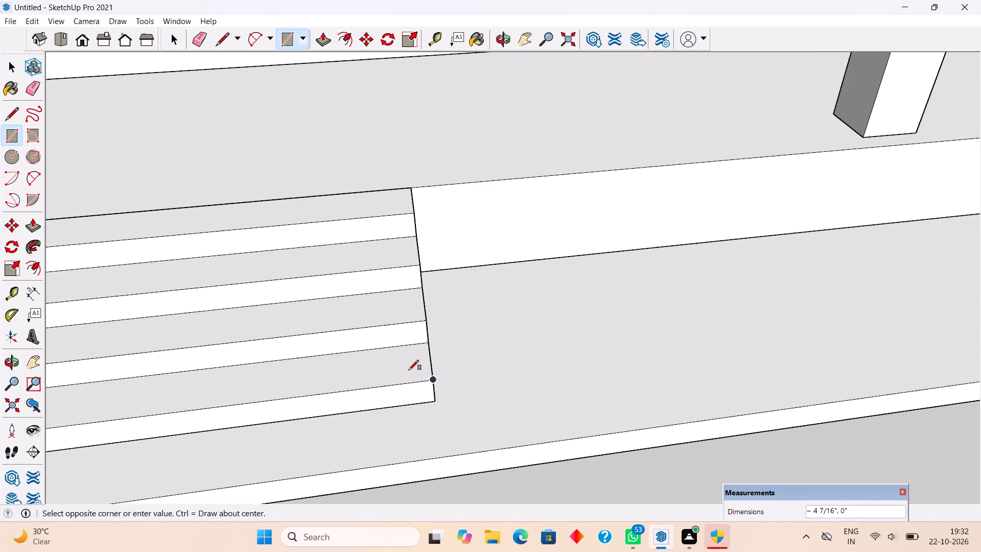
{"action": "scroll", "coordinate": [413, 371], "scroll_direction": "up", "scroll_amount": 9}
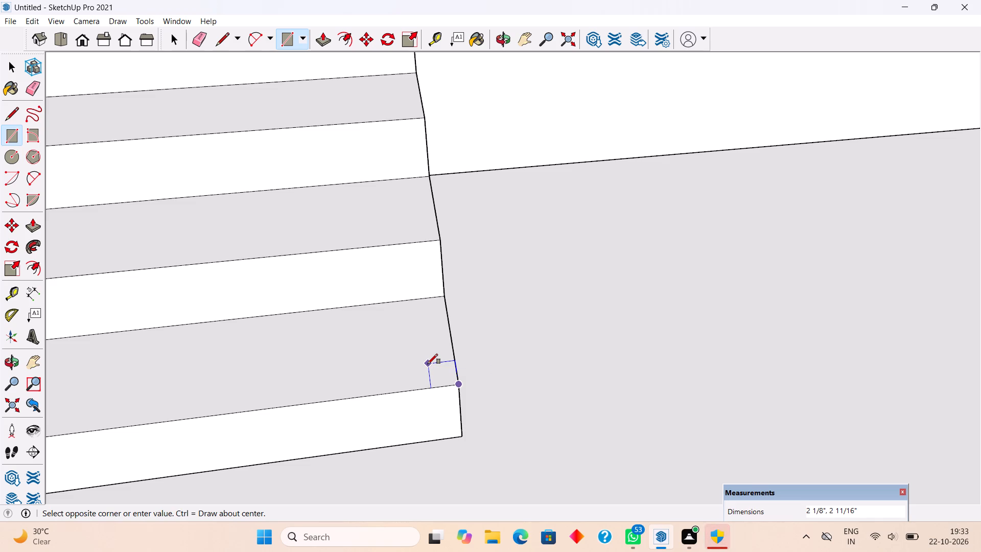
{"action": "left_click", "coordinate": [430, 365]}
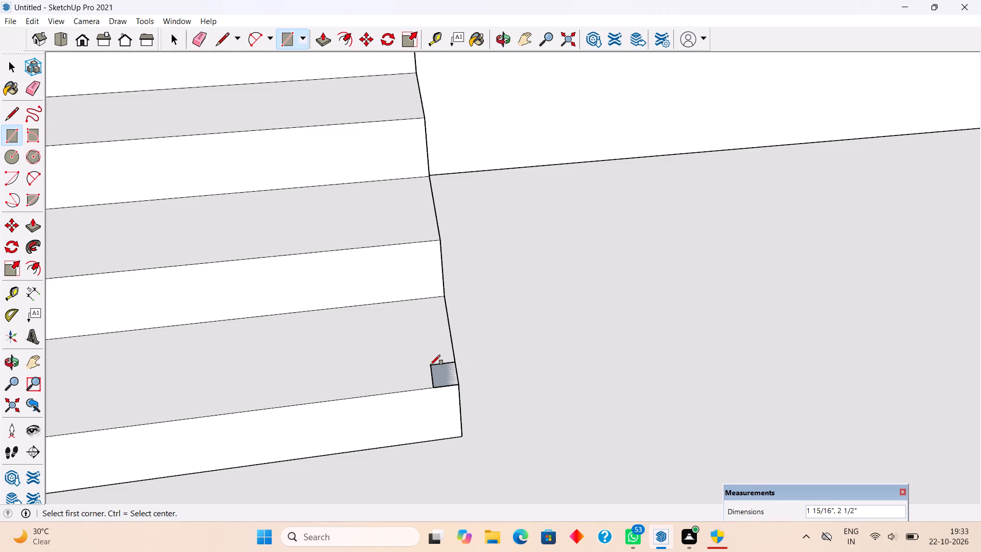
Extrude the small rectangle upward 3' to form a railing post and make the post a group.
{"action": "key", "text": "p"}
{"action": "left_click", "coordinate": [437, 372]}
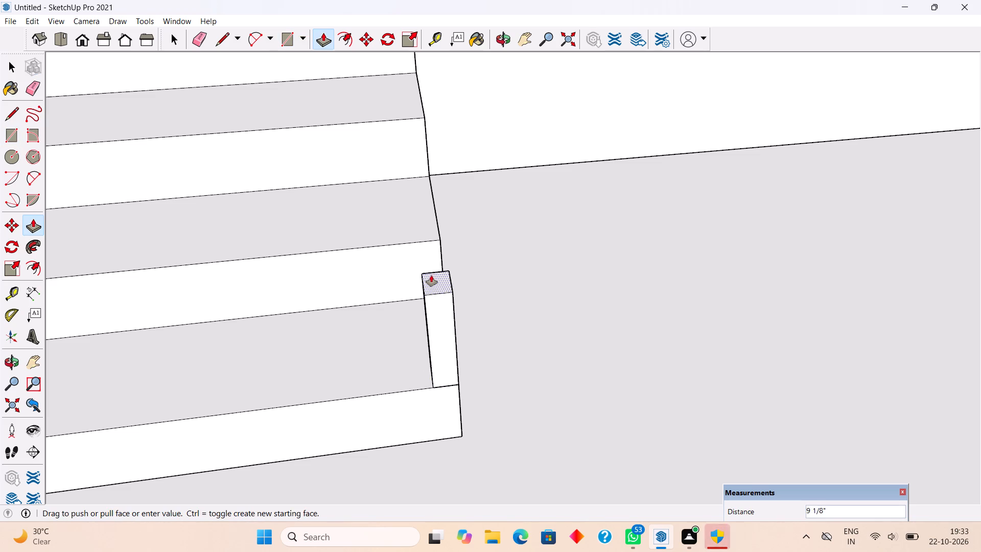
{"action": "type", "text": "3'"}
{"action": "key", "text": "Return"}
{"action": "key", "text": "space"}
{"action": "triple_click", "coordinate": [434, 281]}
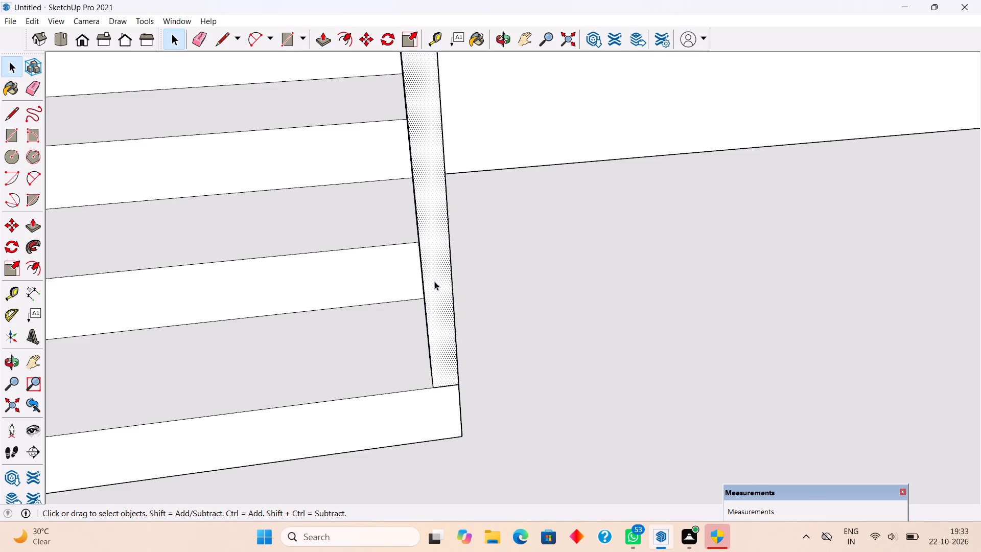
{"action": "right_click", "coordinate": [434, 281]}
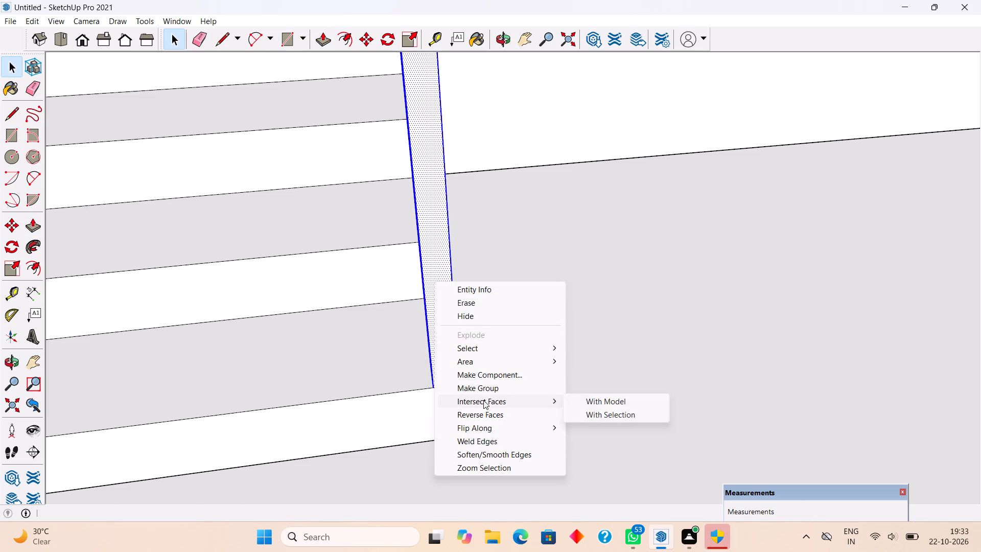
{"action": "left_click", "coordinate": [483, 388]}
Copy the railing post from tread corner to tread corner up the steps, repeated x3 so every tread gets a post.
{"action": "scroll", "coordinate": [559, 370], "scroll_direction": "down", "scroll_amount": 13}
{"action": "middle_click_drag", "start_coordinate": [559, 359], "coordinate": [478, 384]}
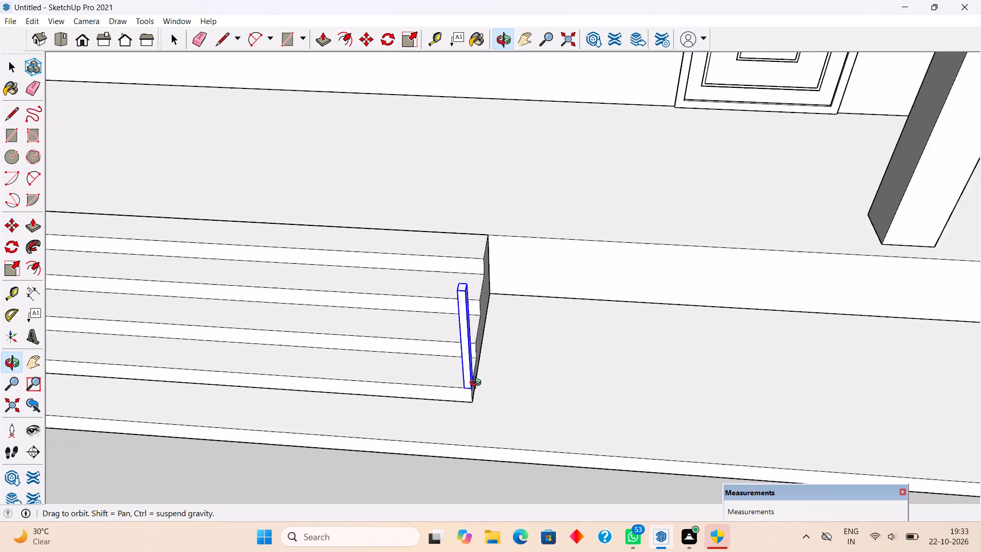
{"action": "middle_click_drag", "start_coordinate": [478, 384], "coordinate": [155, 317]}
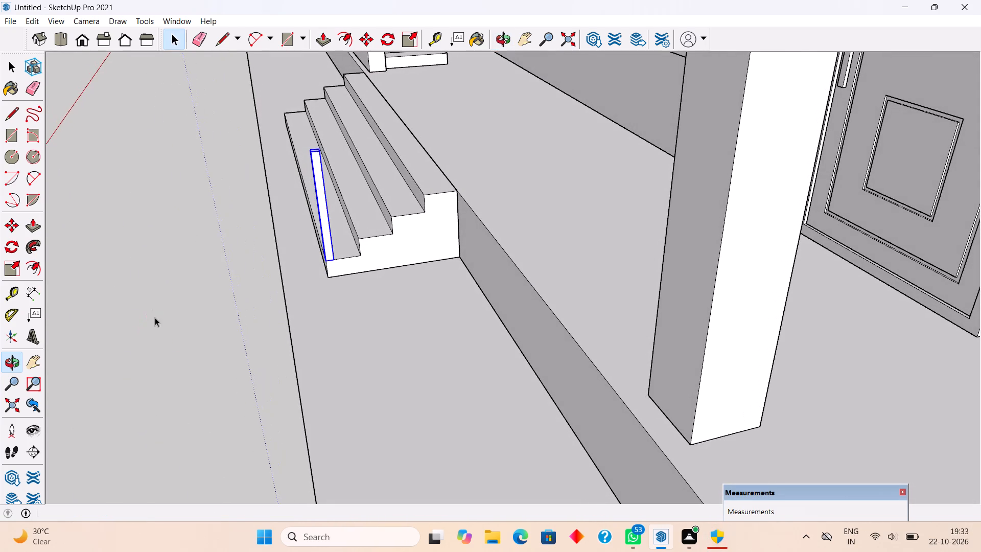
{"action": "scroll", "coordinate": [304, 271], "scroll_direction": "up", "scroll_amount": 9}
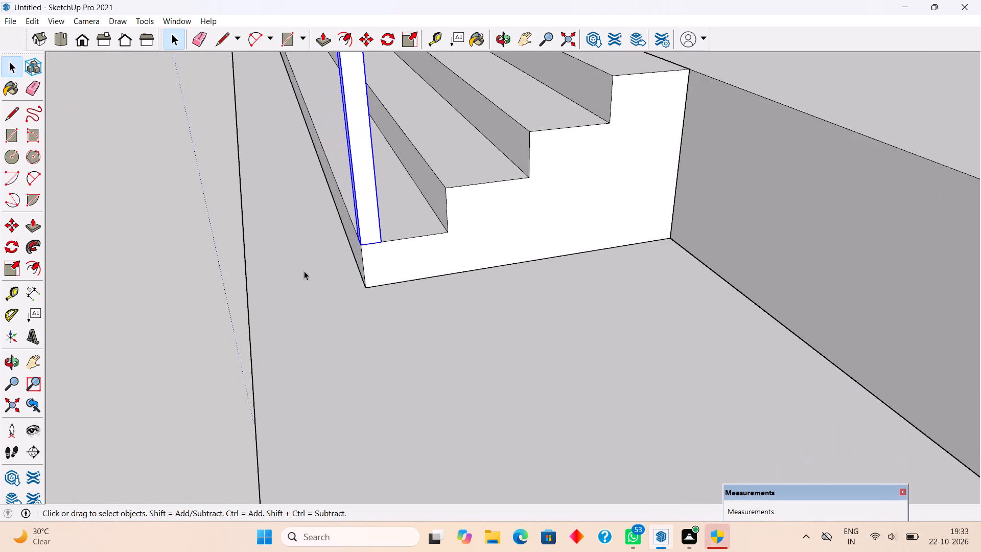
{"action": "scroll", "coordinate": [304, 271], "scroll_direction": "down", "scroll_amount": 6}
{"action": "scroll", "coordinate": [330, 260], "scroll_direction": "up", "scroll_amount": 4}
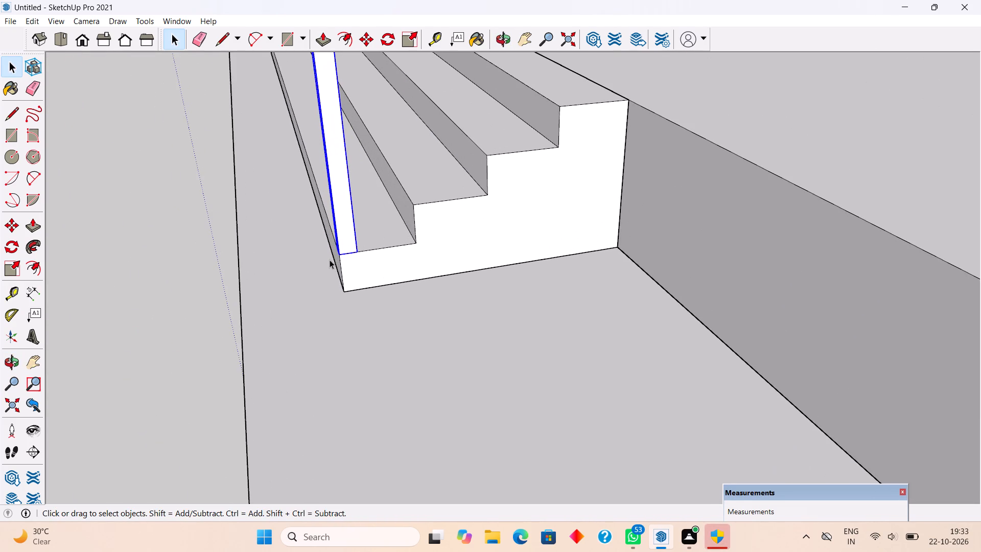
{"action": "key", "text": "m"}
{"action": "left_click", "coordinate": [337, 254]}
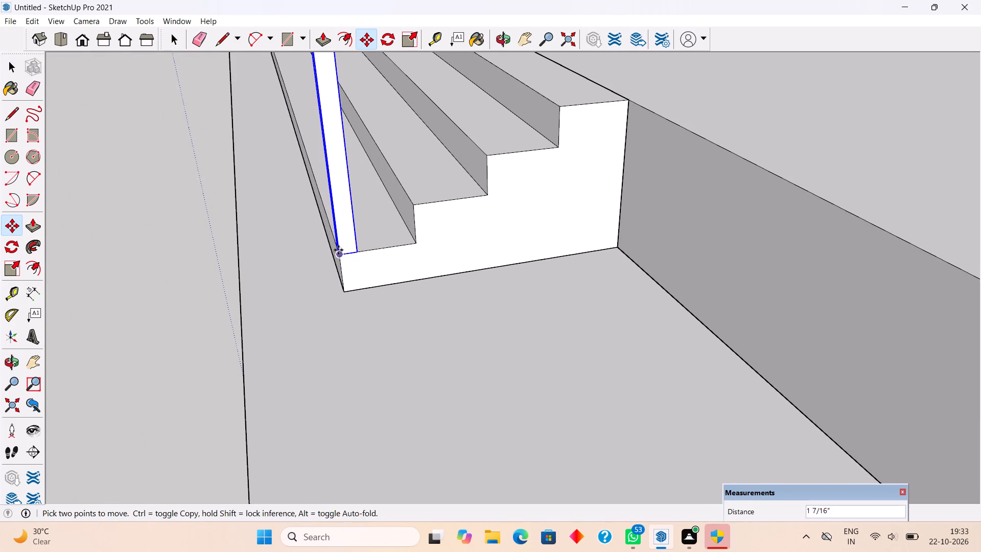
{"action": "left_click", "coordinate": [414, 204]}
{"action": "key", "text": "x"}
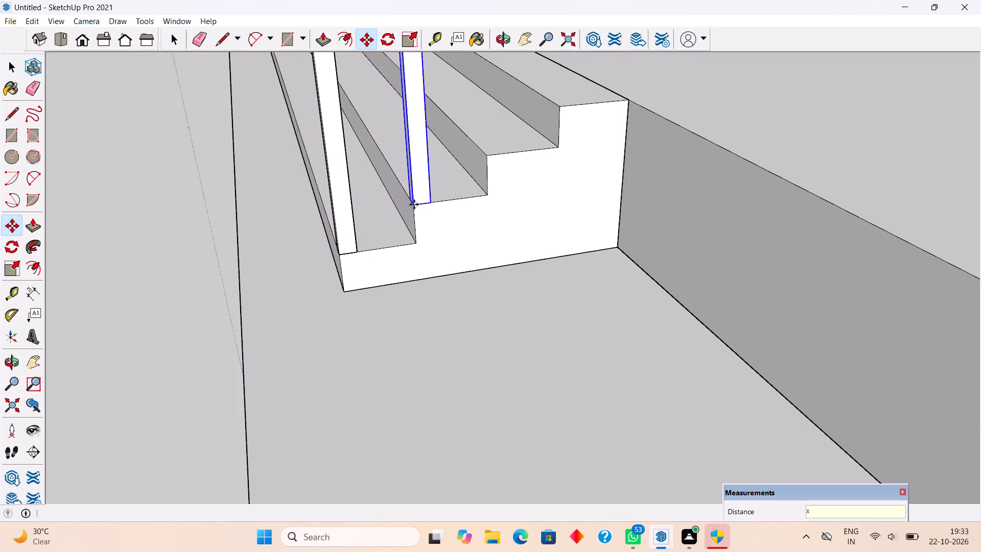
{"action": "key", "text": "3"}
{"action": "key", "text": "Return"}
{"action": "scroll", "coordinate": [408, 257], "scroll_direction": "down", "scroll_amount": 9}
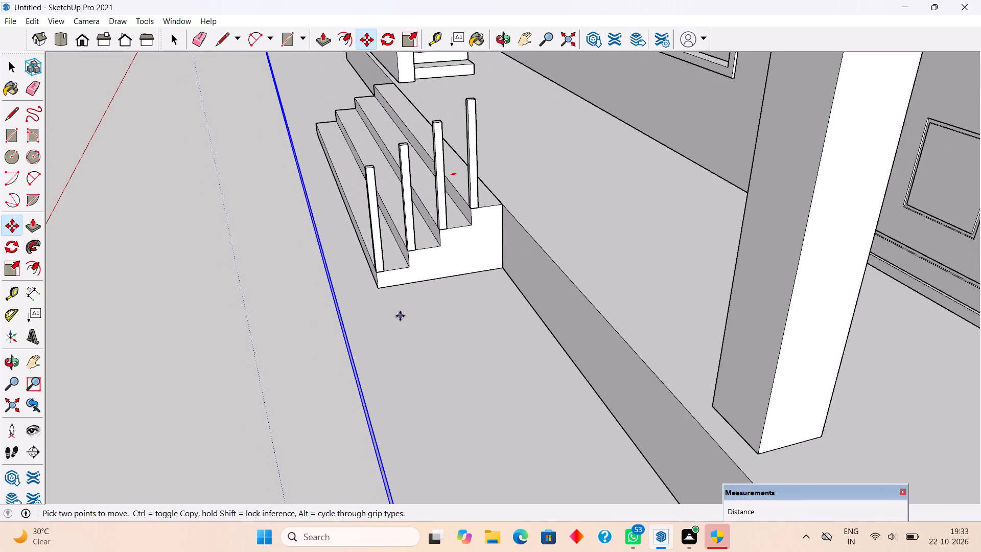
Copy the highest tread's post 11" toward the house, to the inner corner of the top tread at the plinth edge.
{"action": "key", "text": "space"}
{"action": "middle_click_drag", "start_coordinate": [508, 207], "coordinate": [465, 250]}
{"action": "scroll", "coordinate": [490, 172], "scroll_direction": "up", "scroll_amount": 8}
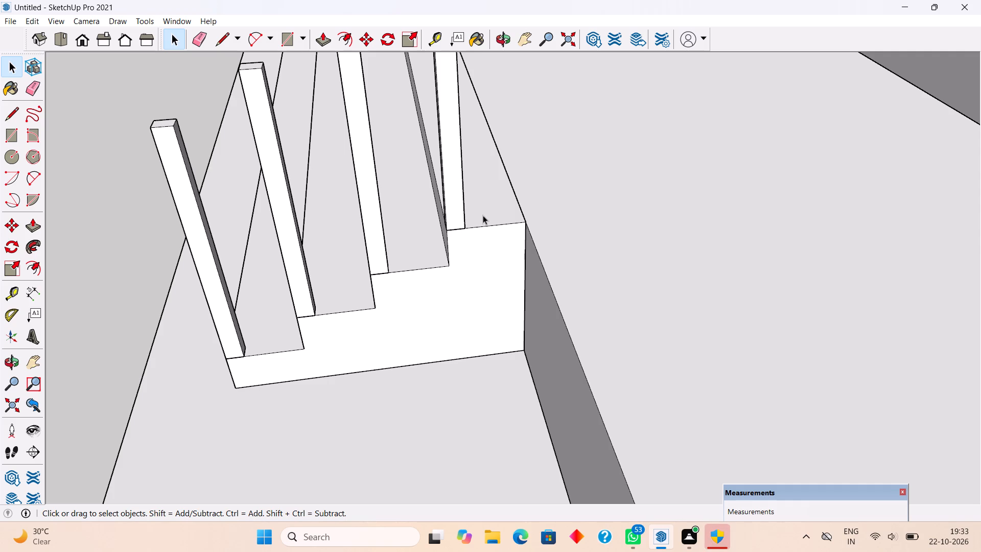
{"action": "left_click", "coordinate": [459, 223]}
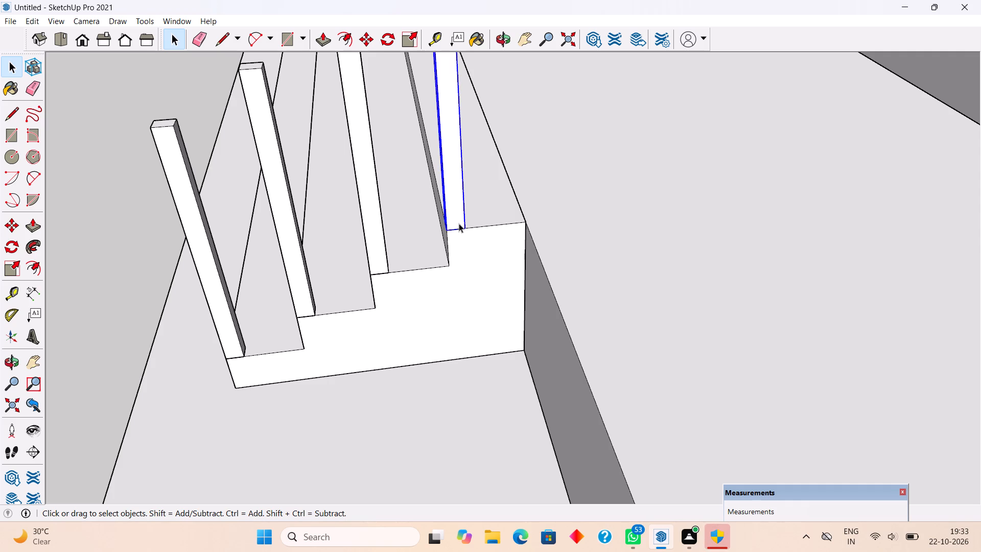
{"action": "key", "text": "m"}
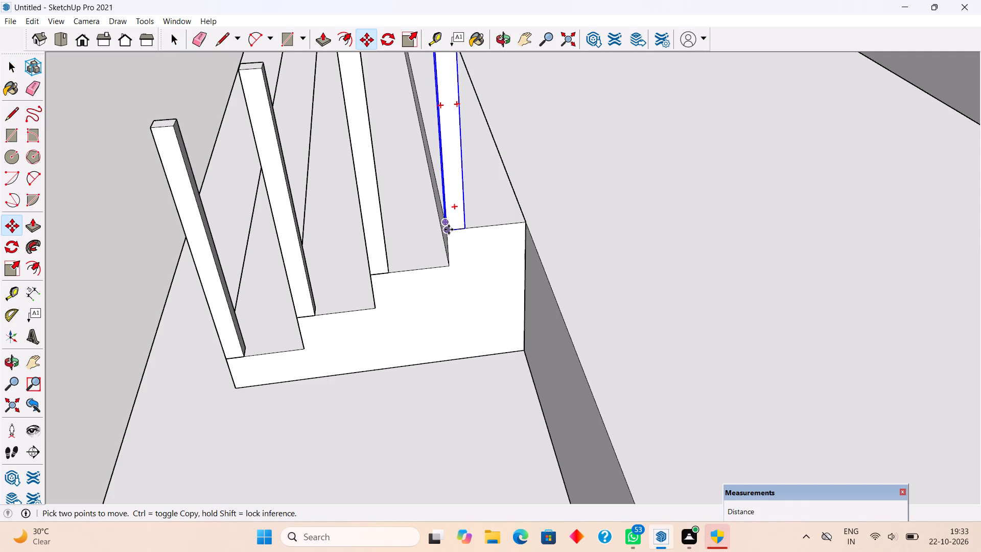
{"action": "left_click", "coordinate": [449, 229]}
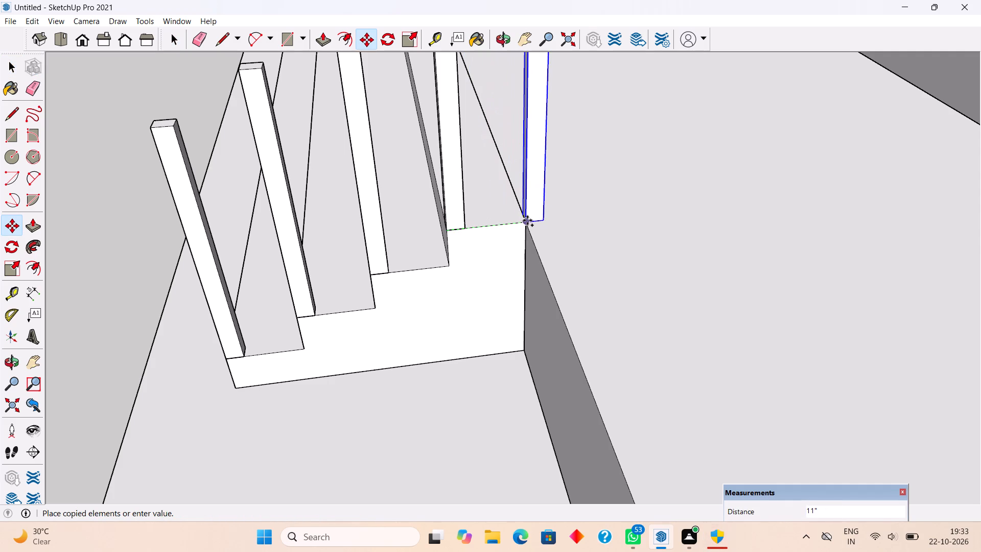
{"action": "left_click", "coordinate": [527, 220]}
{"action": "left_click", "coordinate": [527, 220]}
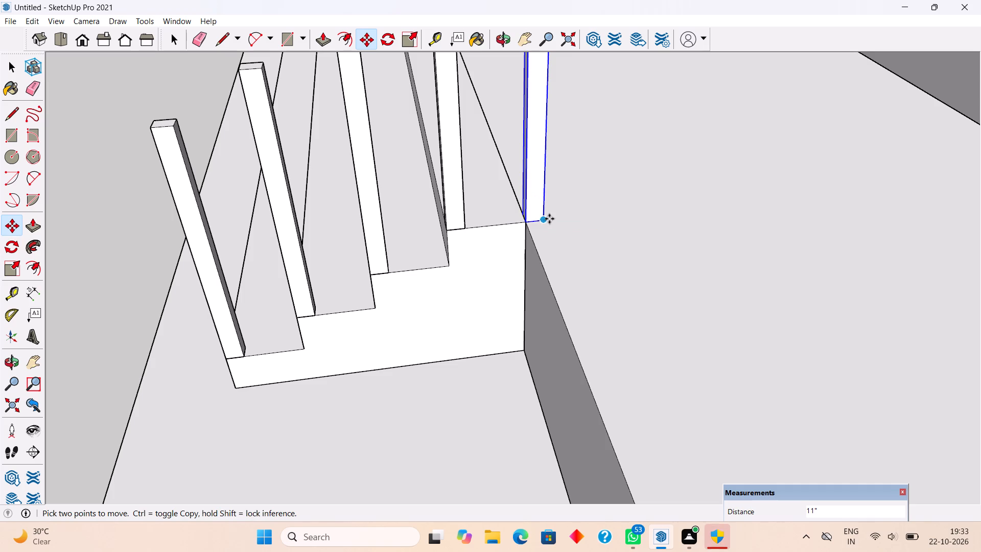
Move the newly copied post another 6" toward the house, onto the porch floor.
{"action": "left_click", "coordinate": [546, 219]}
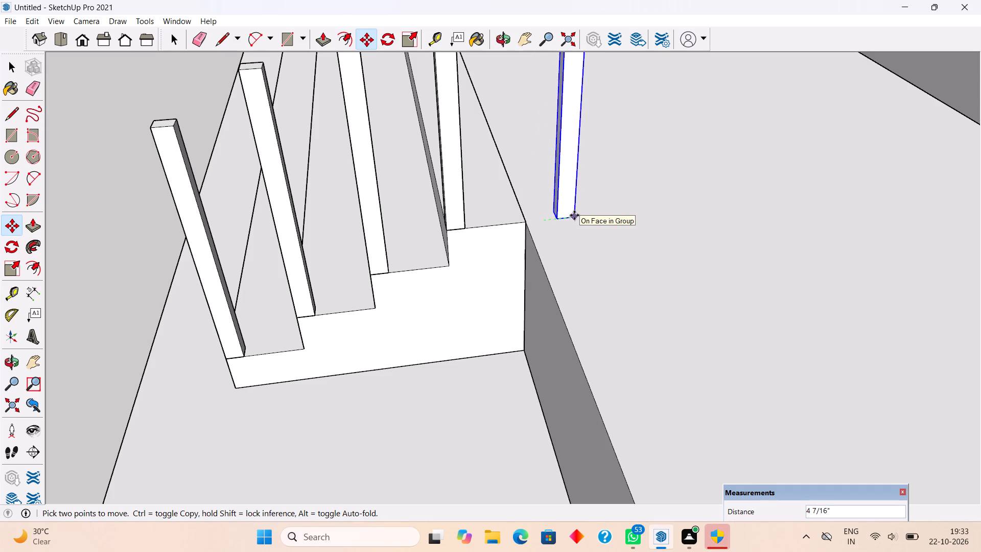
{"action": "left_click", "coordinate": [579, 215]}
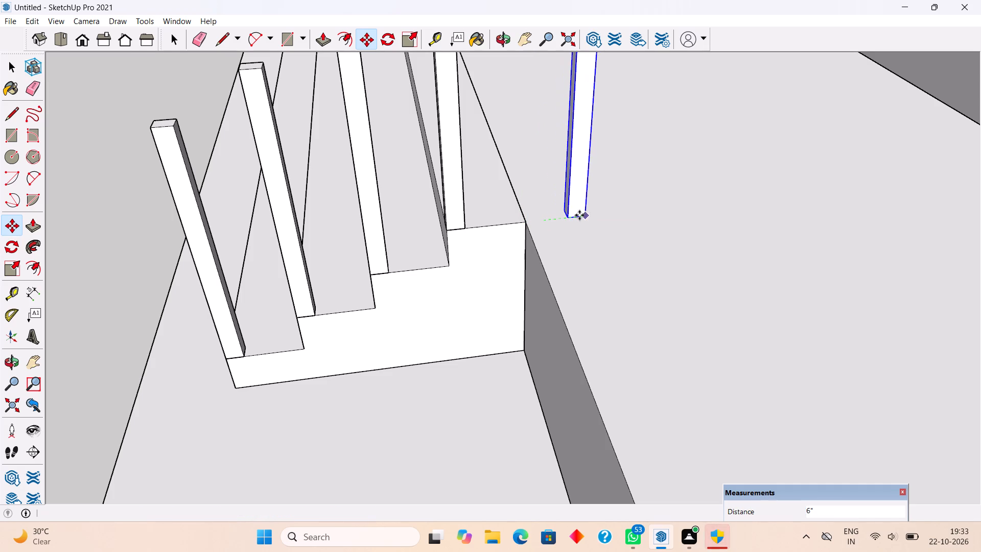
{"action": "scroll", "coordinate": [550, 244], "scroll_direction": "down", "scroll_amount": 3}
{"action": "scroll", "coordinate": [496, 258], "scroll_direction": "down", "scroll_amount": 14}
{"action": "middle_click_drag", "start_coordinate": [380, 320], "coordinate": [810, 294]}
{"action": "scroll", "coordinate": [527, 337], "scroll_direction": "up", "scroll_amount": 4}
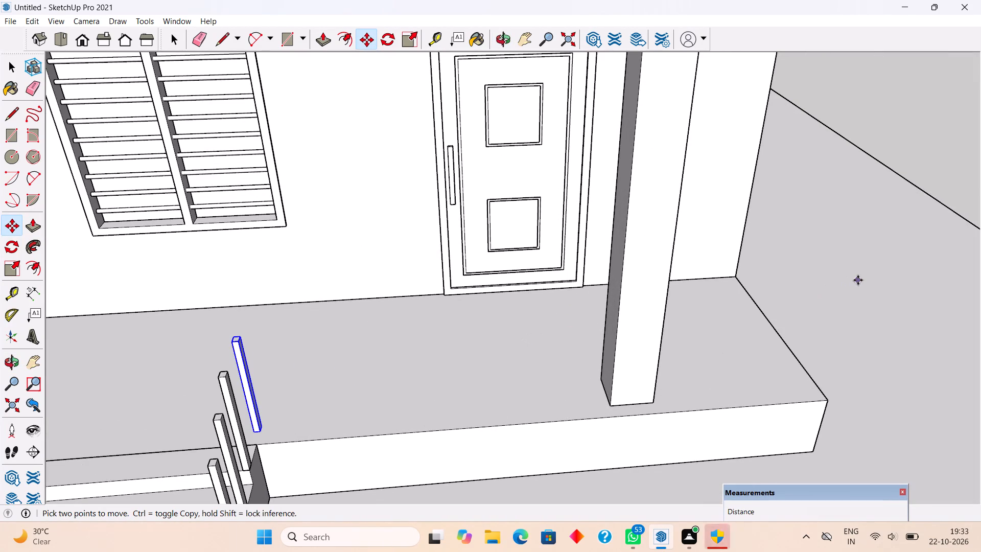
{"action": "key", "text": "space"}
{"action": "left_click", "coordinate": [858, 280]}
Draw a 1 15/16" by 2 1/2" rectangle corner to corner over the top face of the porch-floor post.
{"action": "scroll", "coordinate": [263, 333], "scroll_direction": "down", "scroll_amount": 3}
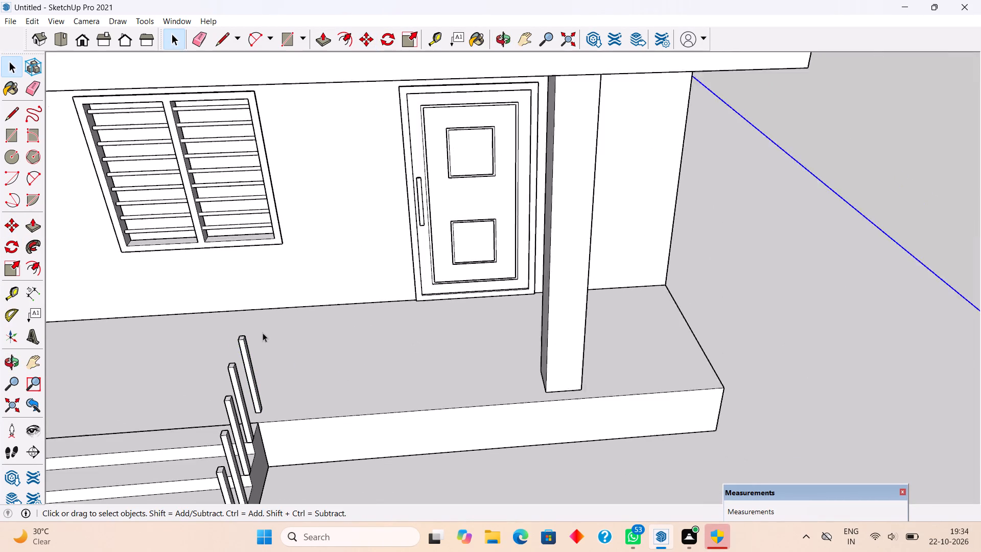
{"action": "scroll", "coordinate": [253, 337], "scroll_direction": "down", "scroll_amount": 4}
{"action": "middle_click_drag", "start_coordinate": [258, 368], "coordinate": [593, 346]}
{"action": "scroll", "coordinate": [710, 405], "scroll_direction": "up", "scroll_amount": 3}
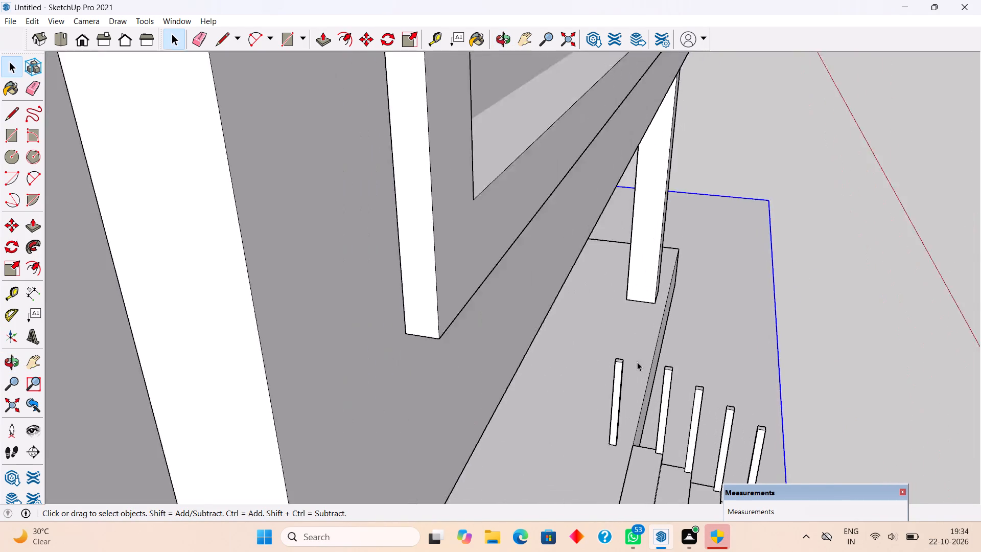
{"action": "scroll", "coordinate": [637, 362], "scroll_direction": "up", "scroll_amount": 13}
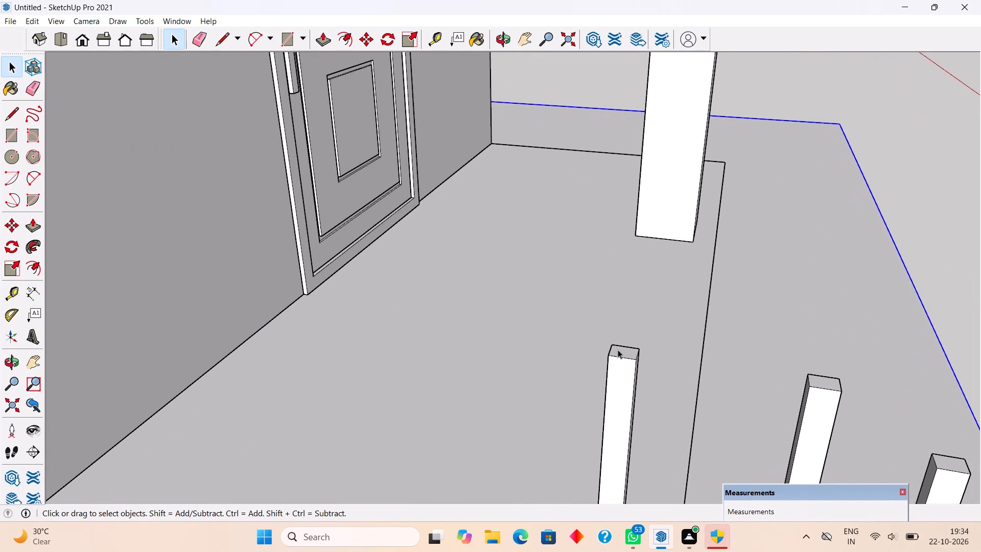
{"action": "key", "text": "r"}
{"action": "left_click", "coordinate": [618, 345]}
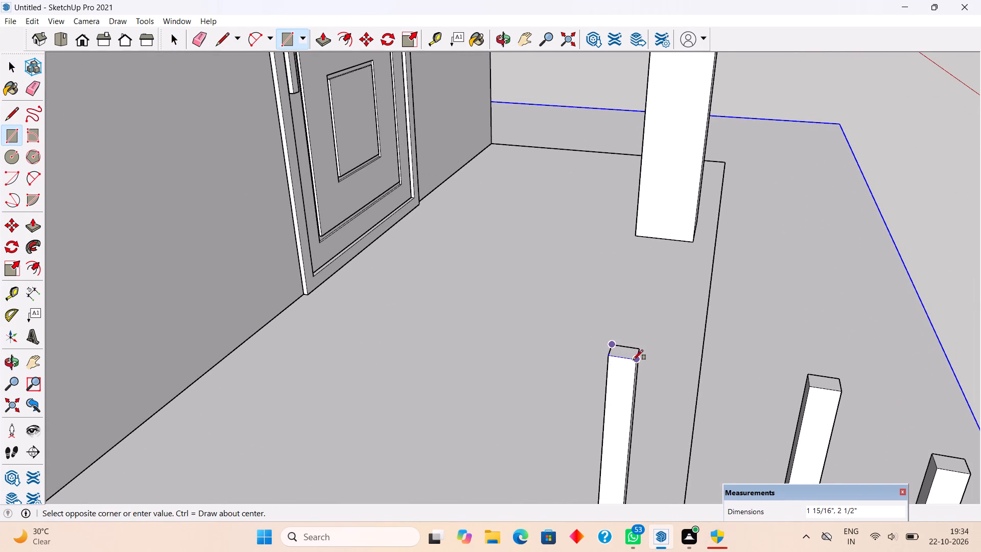
{"action": "left_click", "coordinate": [634, 360]}
Push/Pull the rectangle on top of the porch-floor post upward 3" to start the handrail.
{"action": "key", "text": "p"}
{"action": "left_click", "coordinate": [635, 354]}
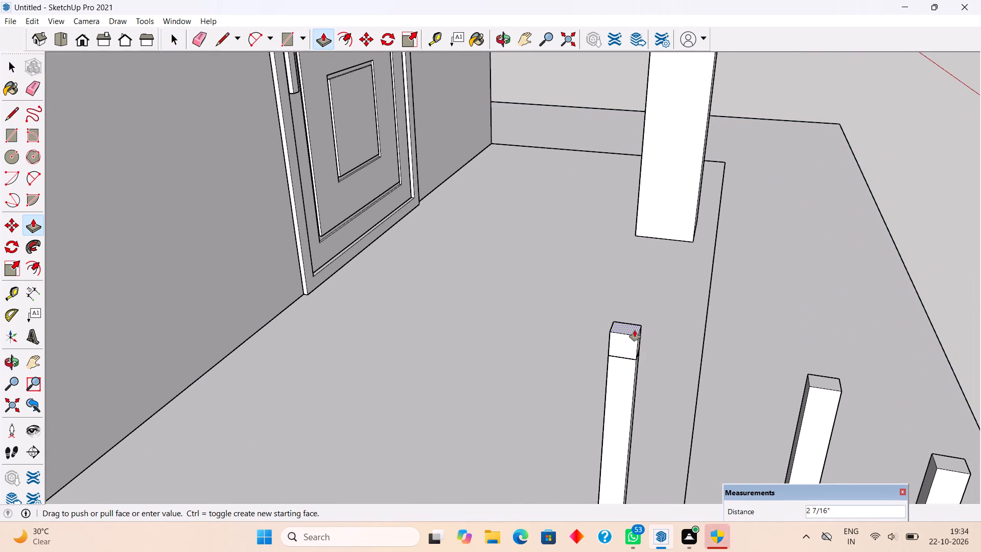
{"action": "key", "text": "3"}
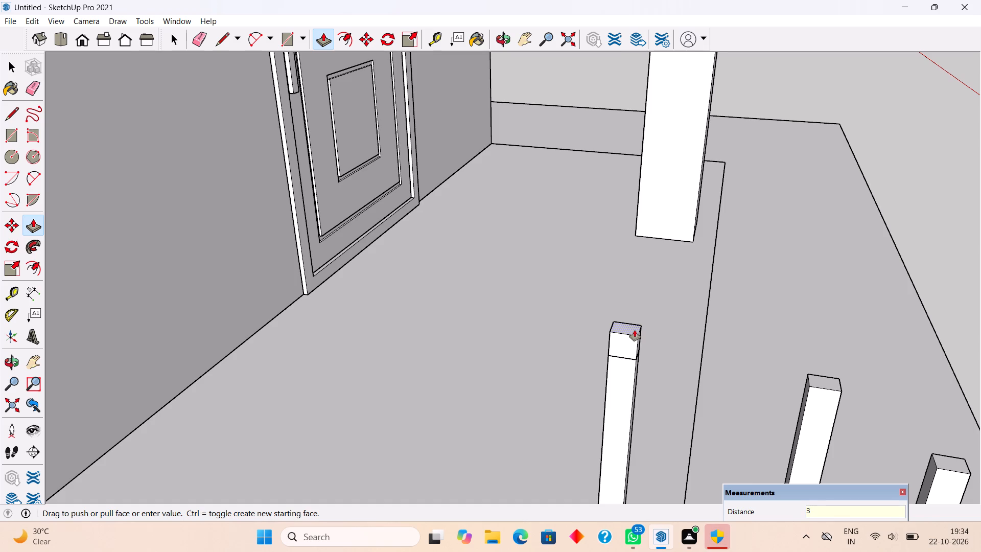
{"action": "key", "text": "shift+quotedbl"}
{"action": "key", "text": "Return"}
Pull the side face of the 3" block 15' 11" along the porch front, past the column to the plinth's outer corner.
{"action": "middle_click_drag", "start_coordinate": [622, 343], "coordinate": [607, 346]}
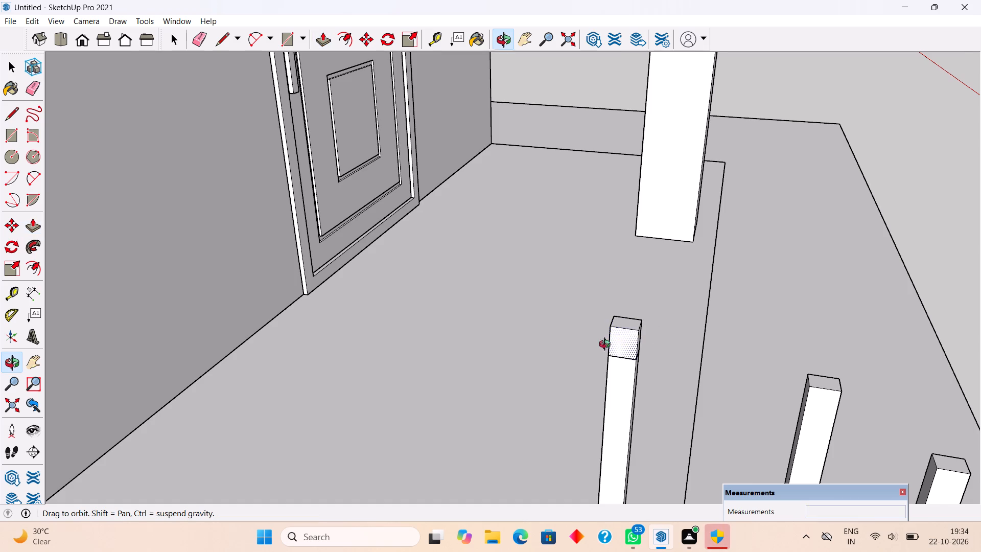
{"action": "middle_click_drag", "start_coordinate": [607, 346], "coordinate": [130, 329]}
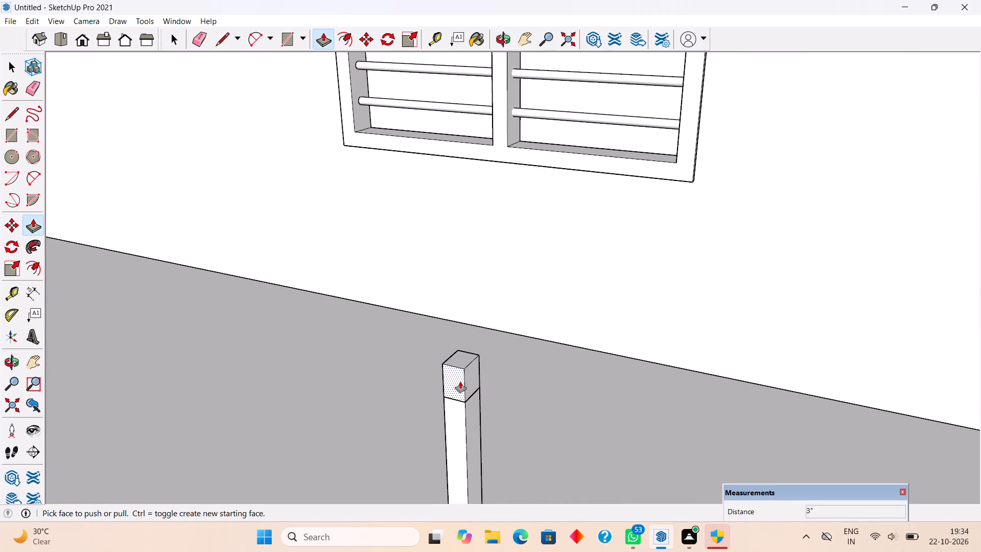
{"action": "left_click", "coordinate": [472, 381]}
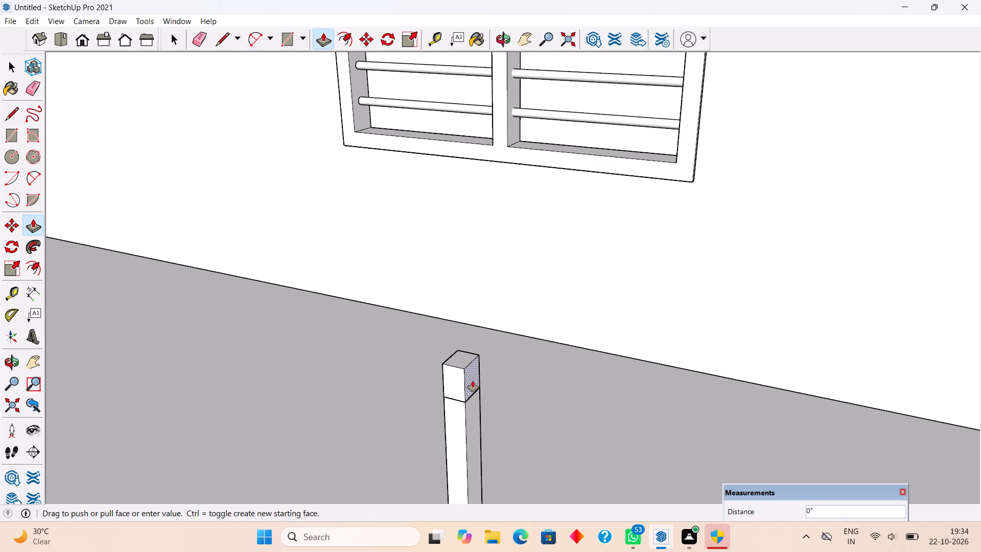
{"action": "scroll", "coordinate": [473, 381], "scroll_direction": "down", "scroll_amount": 3}
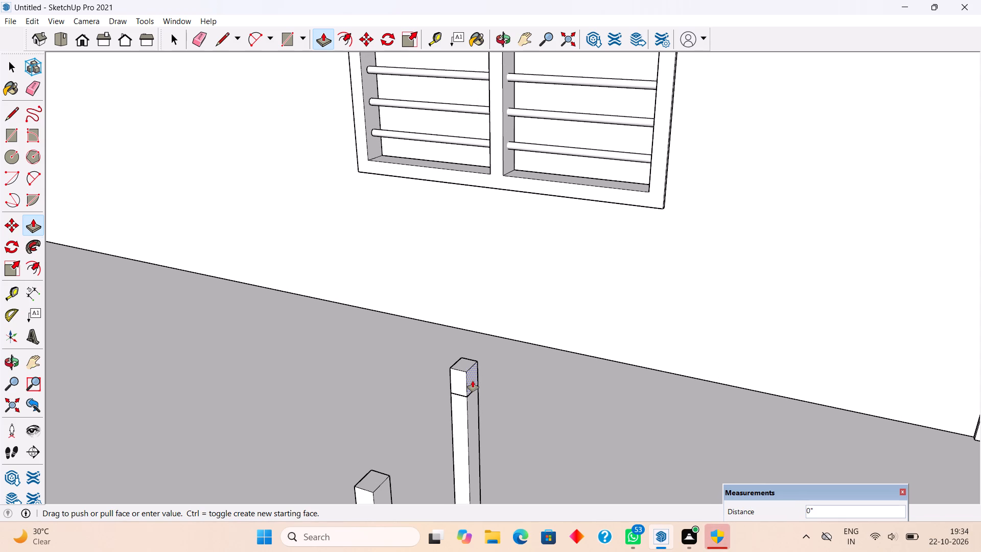
{"action": "scroll", "coordinate": [473, 381], "scroll_direction": "down", "scroll_amount": 9}
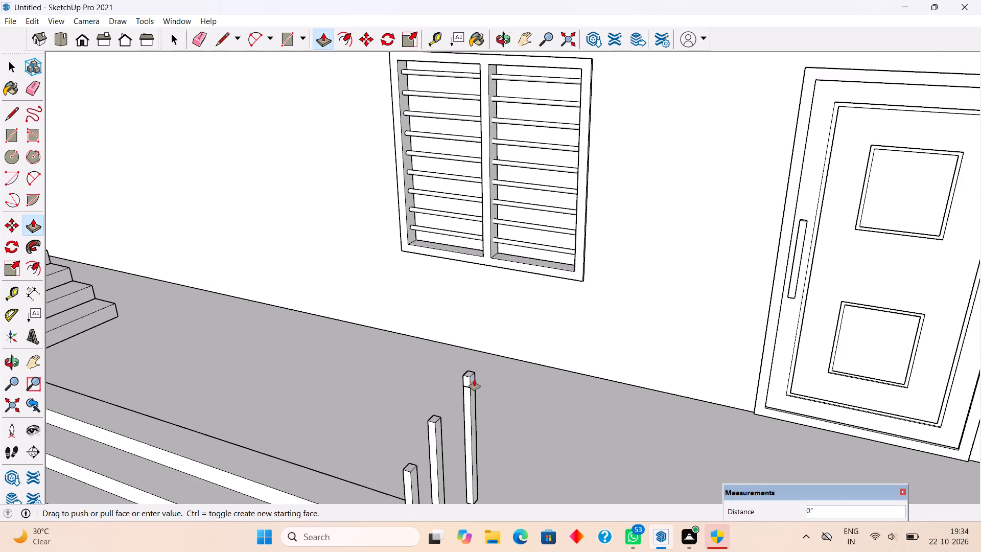
{"action": "scroll", "coordinate": [474, 380], "scroll_direction": "down", "scroll_amount": 6}
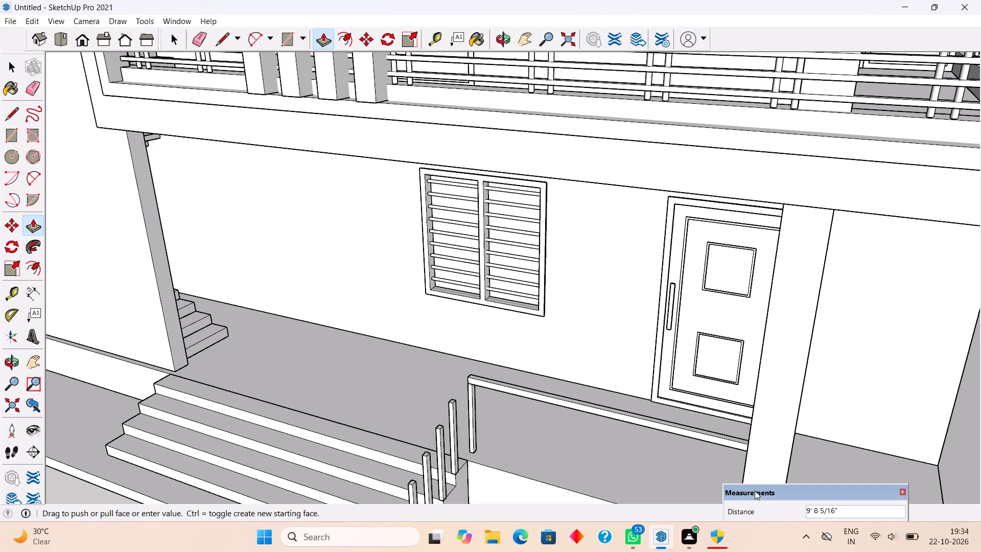
{"action": "scroll", "coordinate": [745, 475], "scroll_direction": "down", "scroll_amount": 7}
{"action": "scroll", "coordinate": [710, 415], "scroll_direction": "down", "scroll_amount": 3}
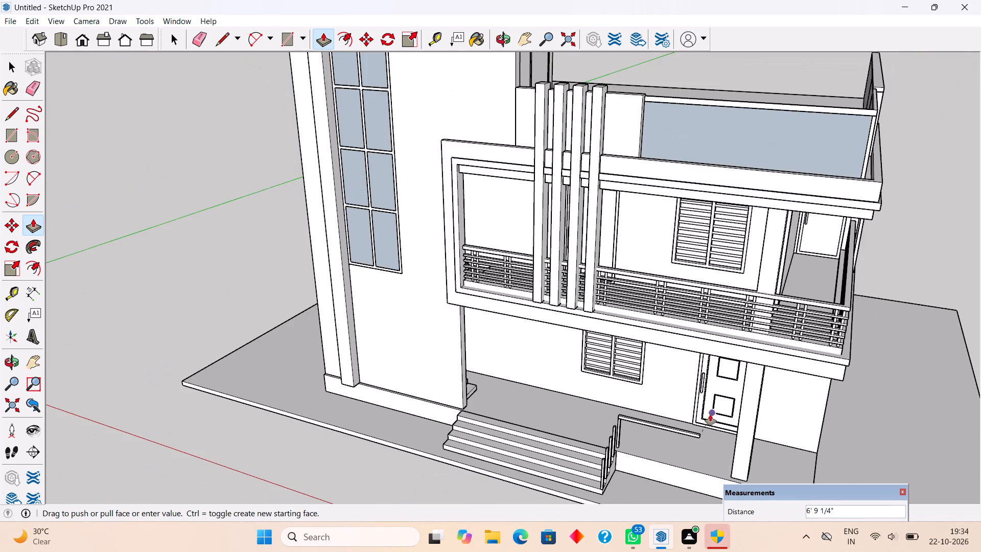
{"action": "scroll", "coordinate": [710, 415], "scroll_direction": "down", "scroll_amount": 2}
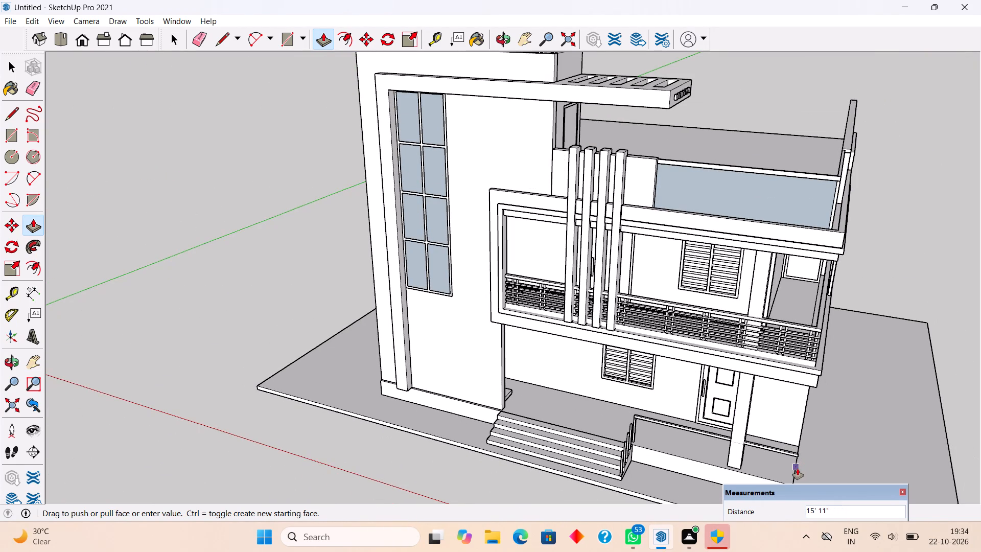
{"action": "left_click", "coordinate": [796, 472]}
Draw a 3" vertical line across the handrail's house-facing side, close to its far end at the porch corner.
{"action": "middle_click_drag", "start_coordinate": [797, 440], "coordinate": [649, 300]}
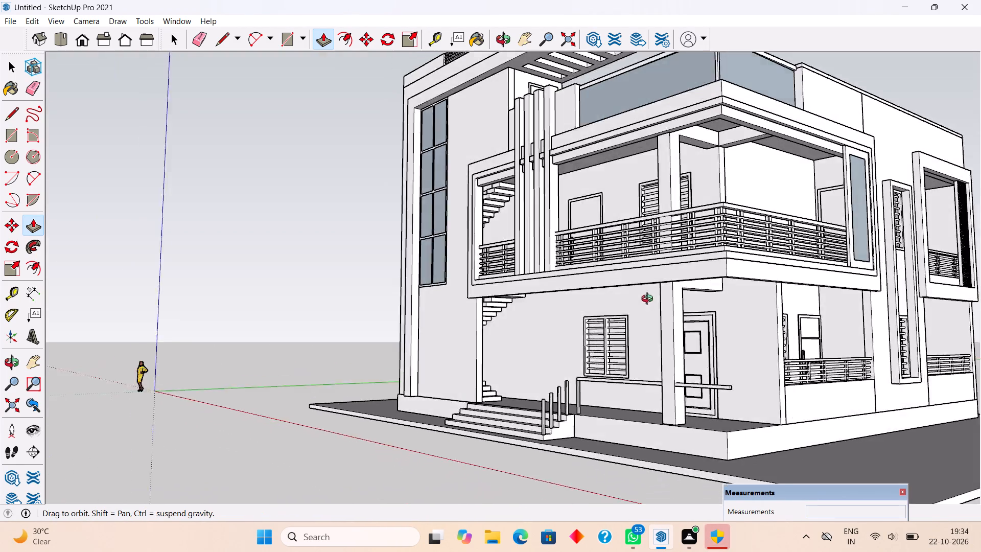
{"action": "middle_click_drag", "start_coordinate": [649, 300], "coordinate": [380, 351]}
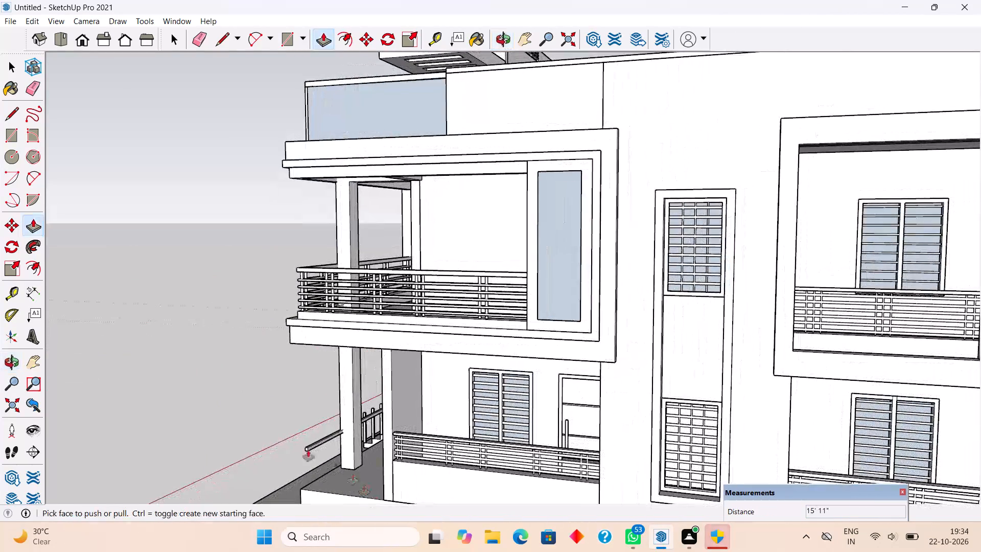
{"action": "scroll", "coordinate": [300, 447], "scroll_direction": "up", "scroll_amount": 5}
{"action": "key", "text": "space"}
{"action": "scroll", "coordinate": [325, 450], "scroll_direction": "up", "scroll_amount": 1}
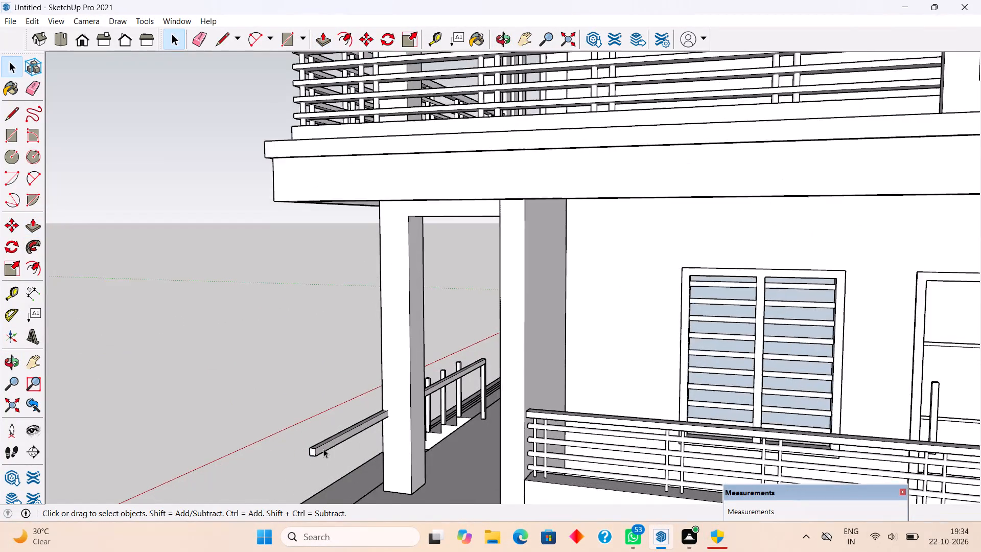
{"action": "scroll", "coordinate": [323, 449], "scroll_direction": "up", "scroll_amount": 3}
{"action": "middle_click_drag", "start_coordinate": [310, 443], "coordinate": [247, 433]}
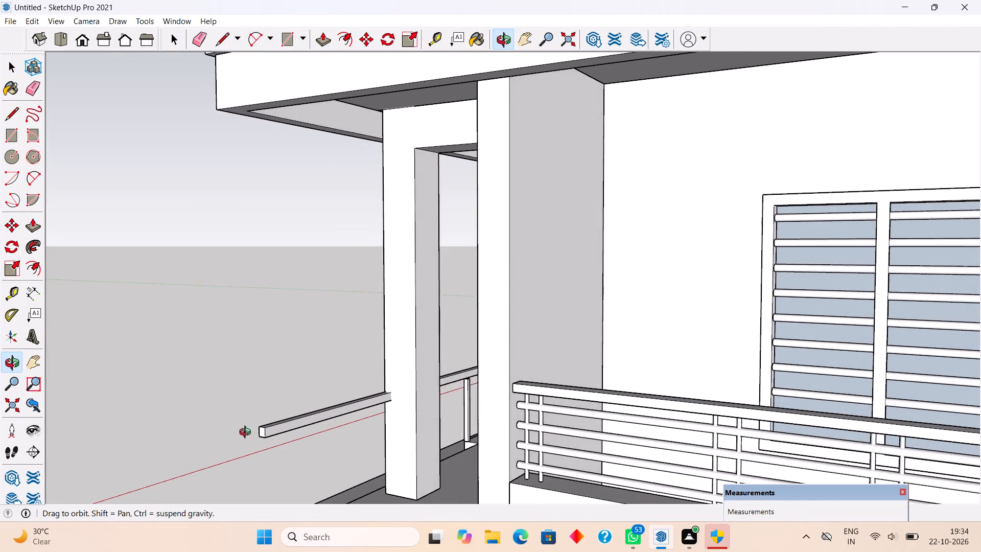
{"action": "middle_click_drag", "start_coordinate": [247, 433], "coordinate": [209, 445]}
{"action": "scroll", "coordinate": [230, 431], "scroll_direction": "up", "scroll_amount": 7}
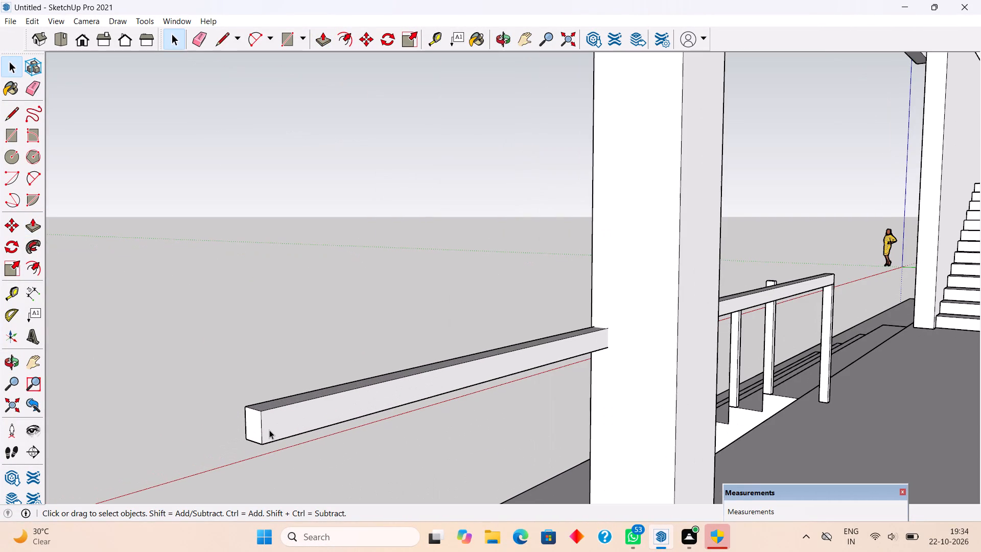
{"action": "key", "text": "l"}
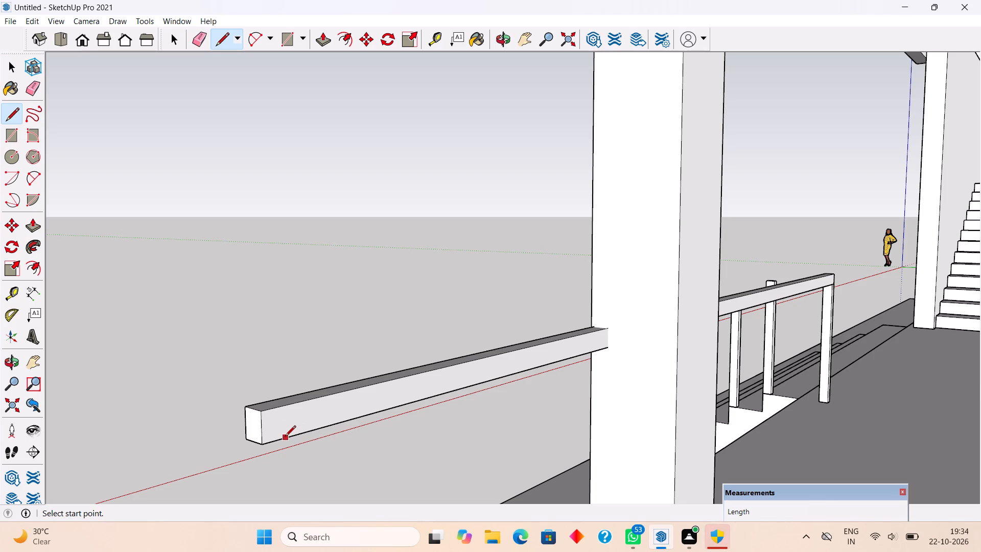
{"action": "left_click", "coordinate": [285, 437]}
{"action": "left_click", "coordinate": [282, 405]}
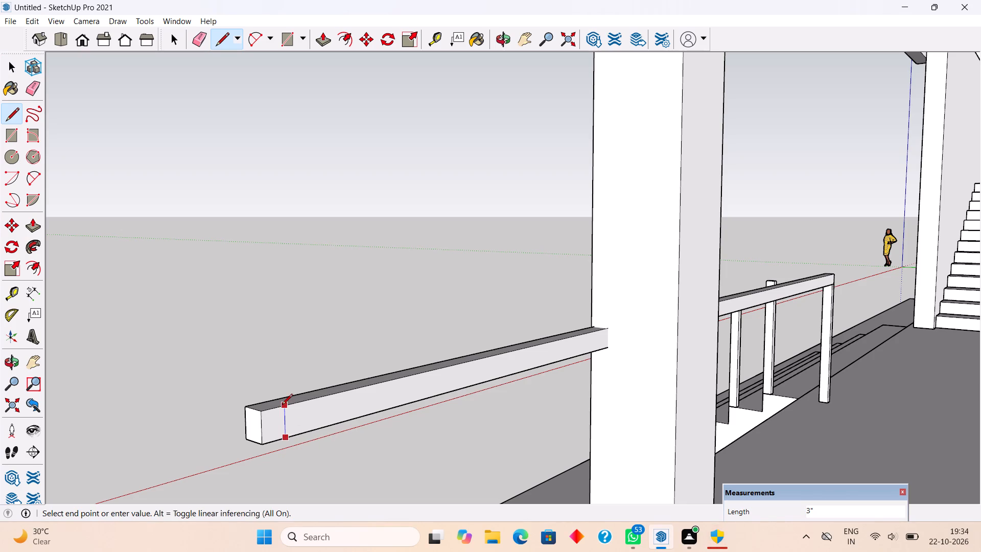
Push/Pull the small end section of the handrail about 6' 3" toward the house, forming the side return over the porch edge.
{"action": "key", "text": "p"}
{"action": "left_click", "coordinate": [276, 407]}
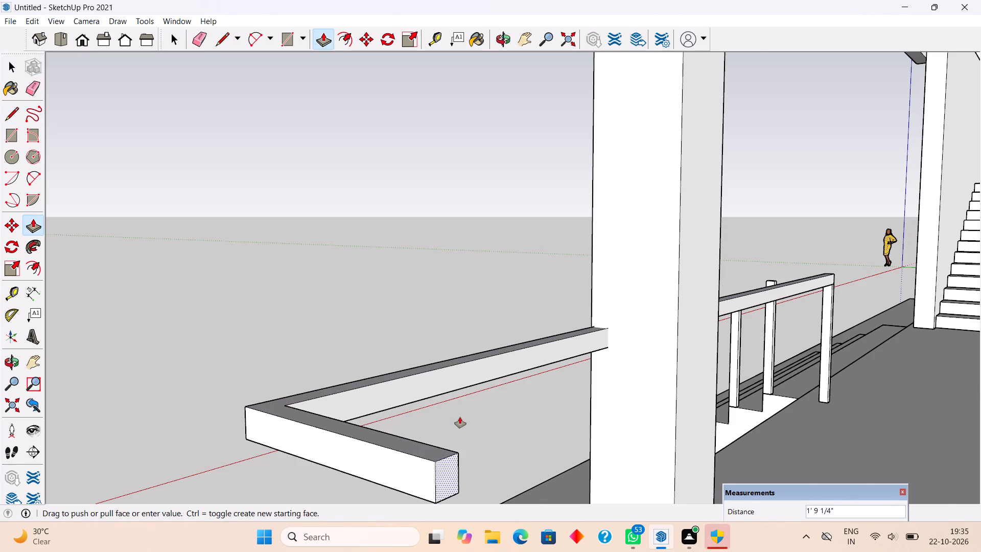
{"action": "scroll", "coordinate": [460, 417], "scroll_direction": "down", "scroll_amount": 11}
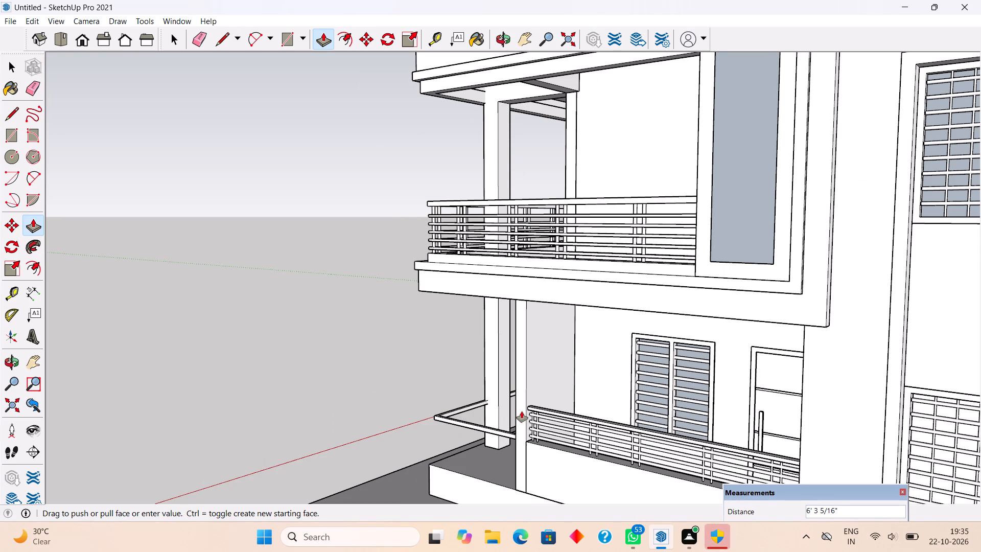
{"action": "left_click", "coordinate": [522, 411]}
Select the whole L-shaped handrail with its connected geometry and make it a group.
{"action": "middle_click_drag", "start_coordinate": [515, 465], "coordinate": [951, 425]}
{"action": "scroll", "coordinate": [594, 426], "scroll_direction": "up", "scroll_amount": 5}
{"action": "middle_click_drag", "start_coordinate": [729, 480], "coordinate": [831, 491]}
{"action": "key", "text": "space"}
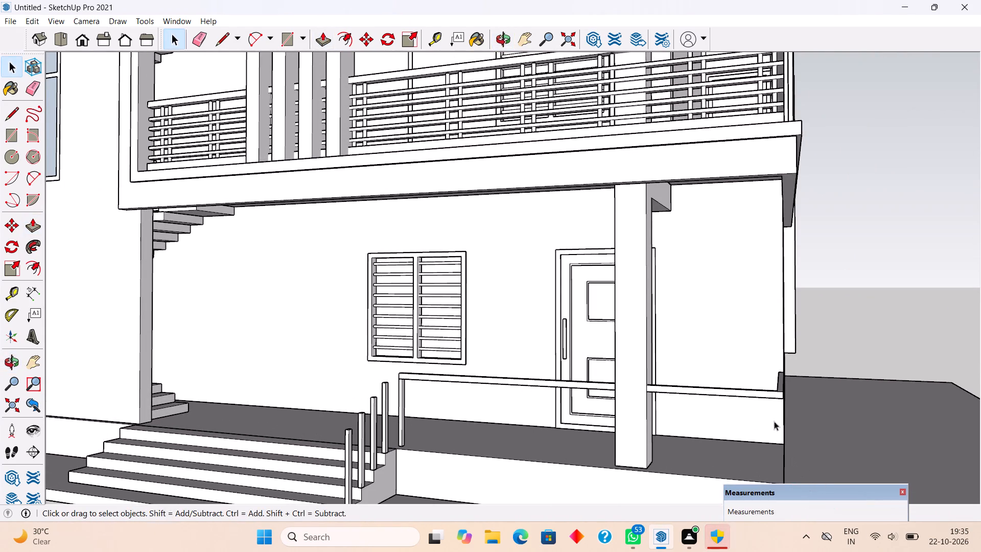
{"action": "triple_click", "coordinate": [760, 394]}
{"action": "right_click", "coordinate": [760, 394]}
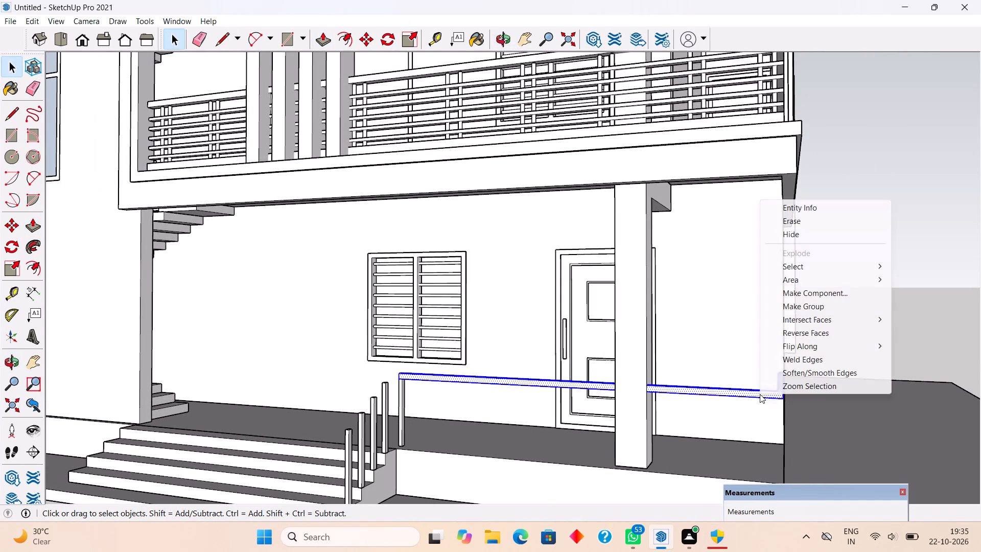
{"action": "left_click", "coordinate": [794, 305]}
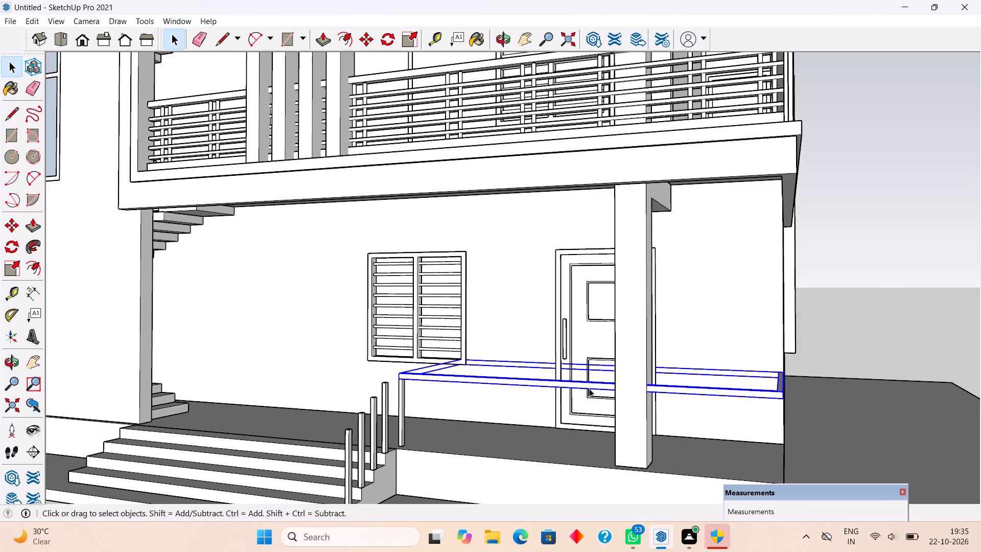
Inside the handrail group, pull the outer face of the long front rail outward 1", and close the group.
{"action": "scroll", "coordinate": [586, 386], "scroll_direction": "up", "scroll_amount": 4}
{"action": "scroll", "coordinate": [400, 374], "scroll_direction": "up", "scroll_amount": 5}
{"action": "triple_click", "coordinate": [315, 367]}
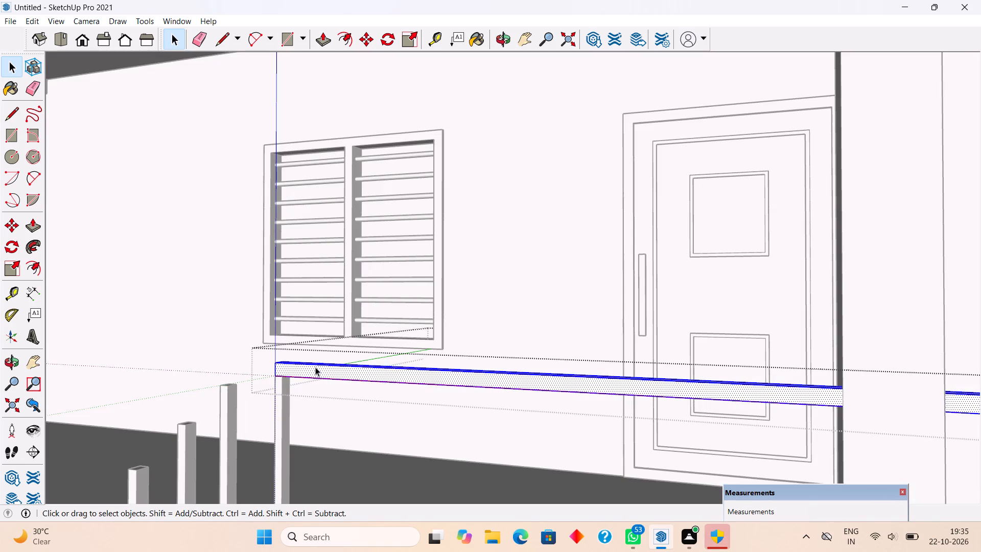
{"action": "key", "text": "p"}
{"action": "left_click", "coordinate": [315, 367]}
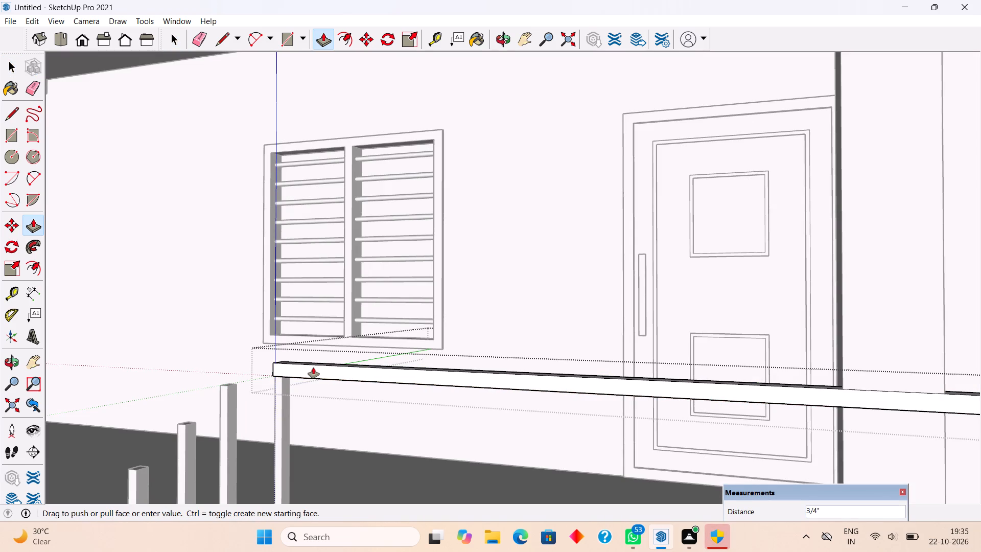
{"action": "type", "text": "1\""}
{"action": "key", "text": "Return"}
{"action": "key", "text": "space"}
{"action": "scroll", "coordinate": [314, 369], "scroll_direction": "down", "scroll_amount": 4}
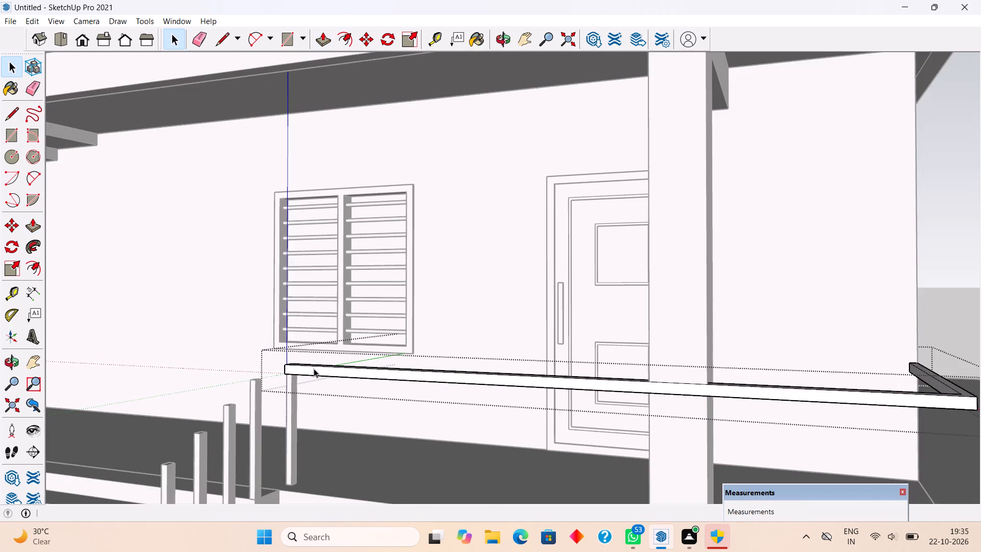
{"action": "scroll", "coordinate": [314, 369], "scroll_direction": "down", "scroll_amount": 4}
{"action": "scroll", "coordinate": [734, 394], "scroll_direction": "up", "scroll_amount": 1}
{"action": "middle_click_drag", "start_coordinate": [729, 384], "coordinate": [729, 386]}
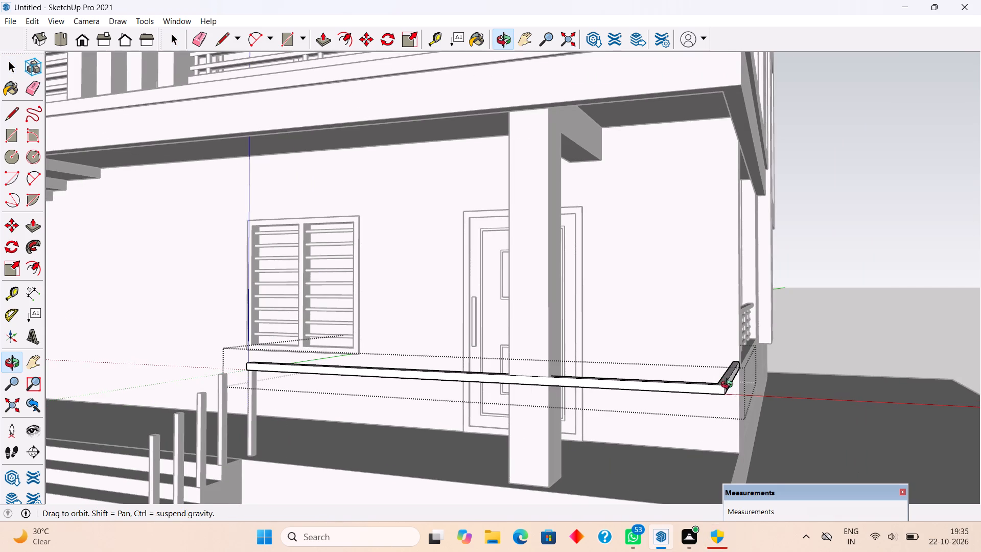
{"action": "middle_click_drag", "start_coordinate": [729, 386], "coordinate": [735, 394]}
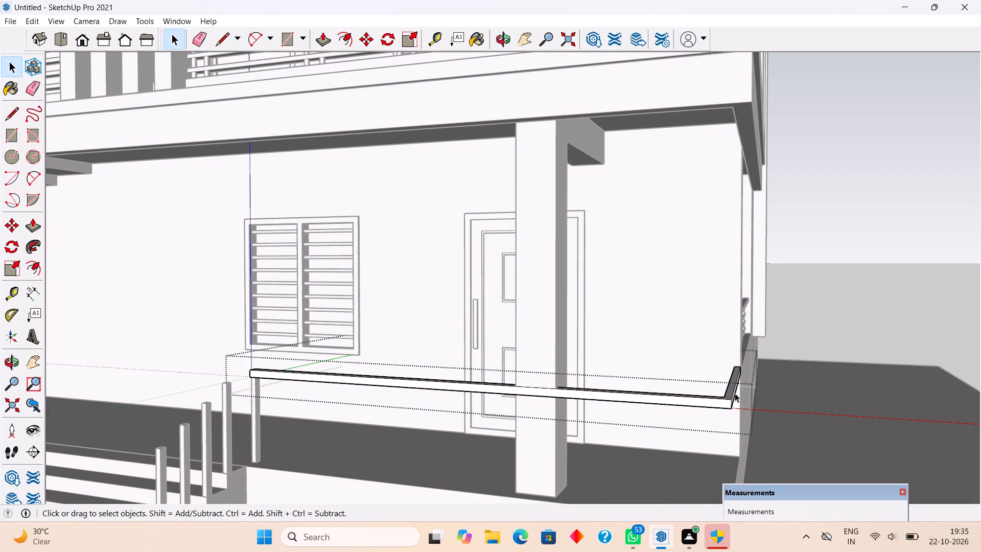
{"action": "scroll", "coordinate": [735, 393], "scroll_direction": "down", "scroll_amount": 4}
{"action": "left_click", "coordinate": [874, 335]}
Reopen the handrail group and pull the inner face of the short side return inward 1".
{"action": "middle_click_drag", "start_coordinate": [728, 411], "coordinate": [739, 446]}
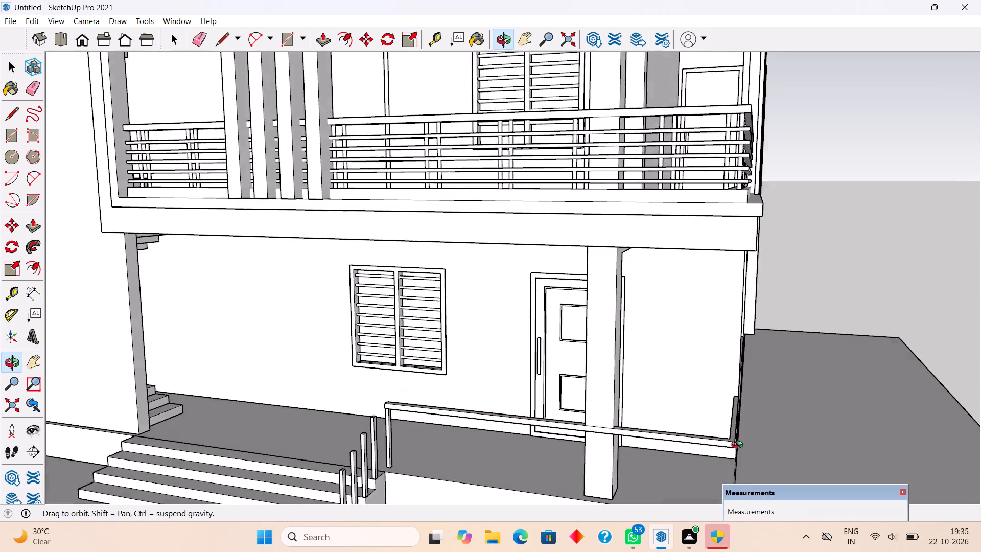
{"action": "middle_click_drag", "start_coordinate": [739, 446], "coordinate": [796, 444]}
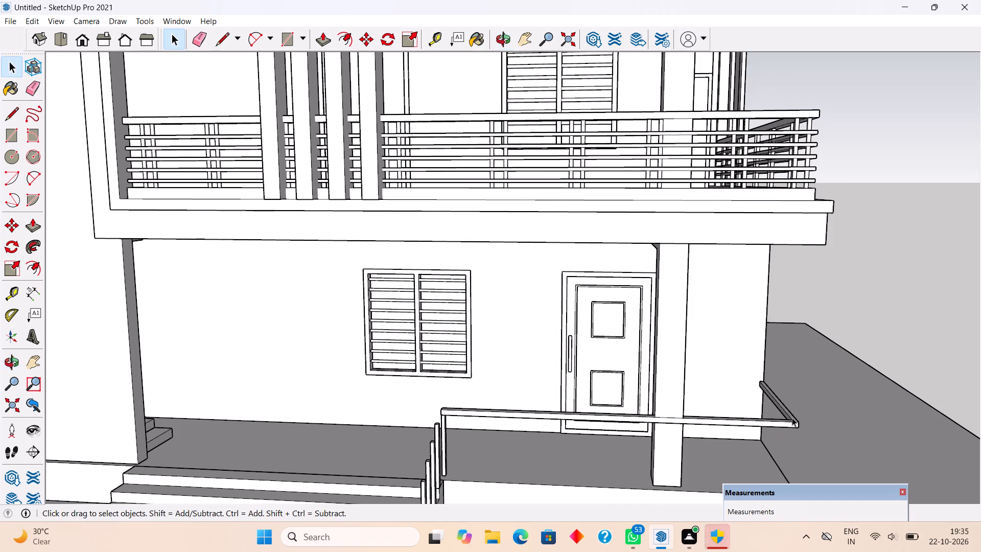
{"action": "scroll", "coordinate": [792, 416], "scroll_direction": "up", "scroll_amount": 8}
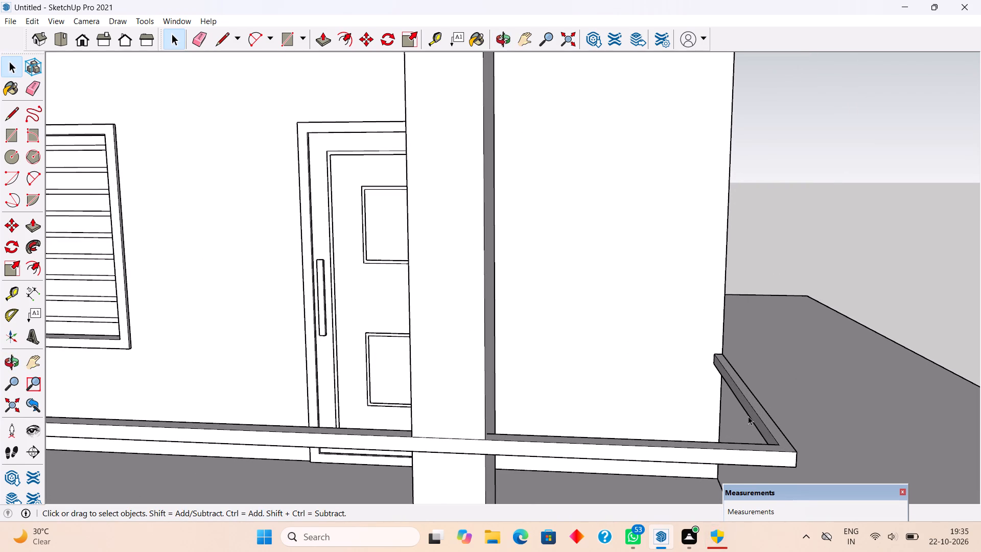
{"action": "left_click", "coordinate": [746, 411]}
{"action": "triple_click", "coordinate": [750, 409]}
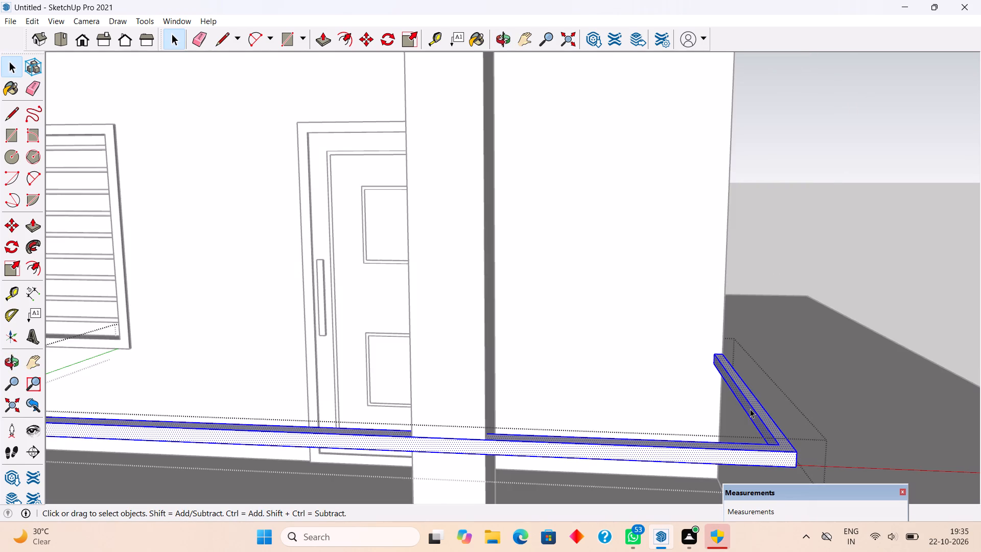
{"action": "left_click", "coordinate": [753, 412]}
{"action": "scroll", "coordinate": [753, 412], "scroll_direction": "up", "scroll_amount": 5}
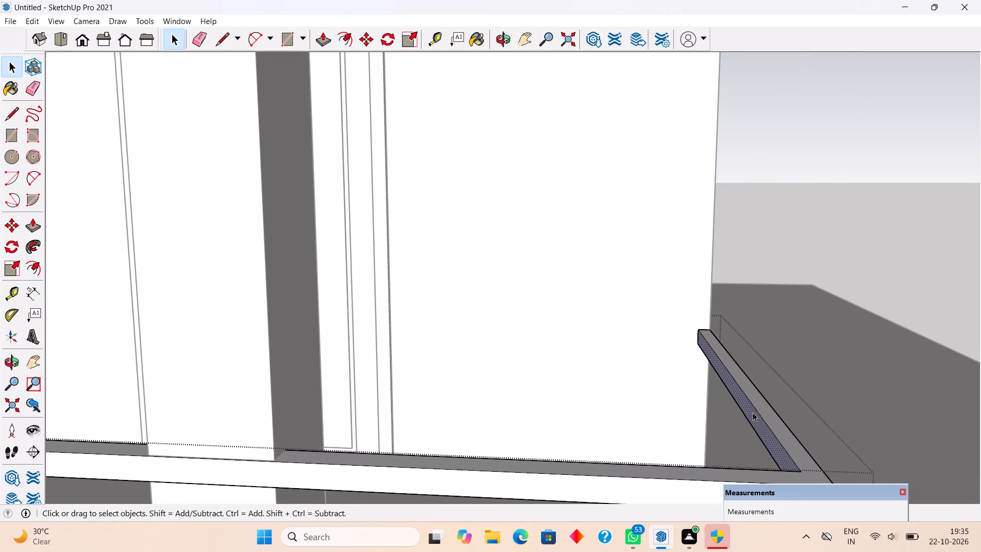
{"action": "key", "text": "p"}
{"action": "left_click", "coordinate": [753, 412]}
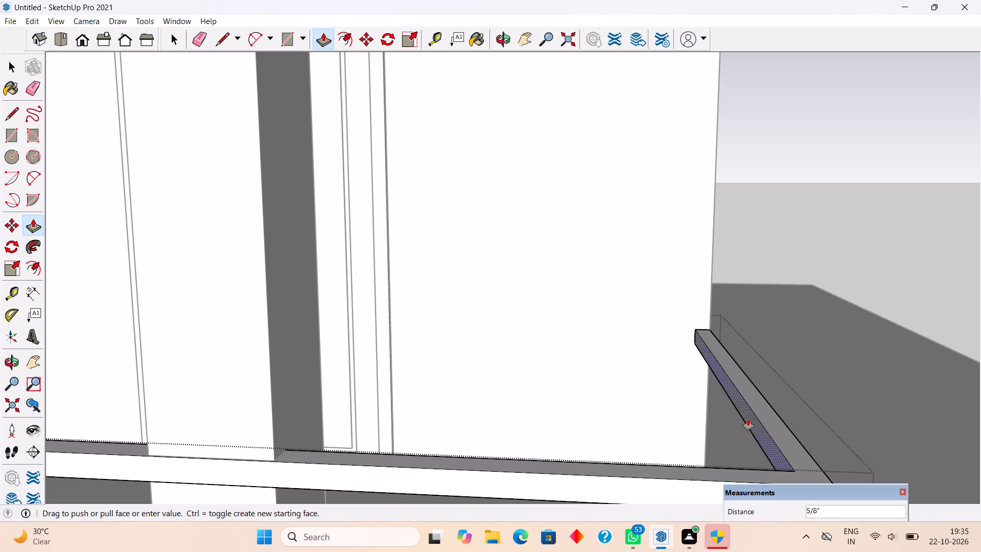
{"action": "type", "text": "1\""}
{"action": "key", "text": "Return"}
{"action": "key", "text": "space"}
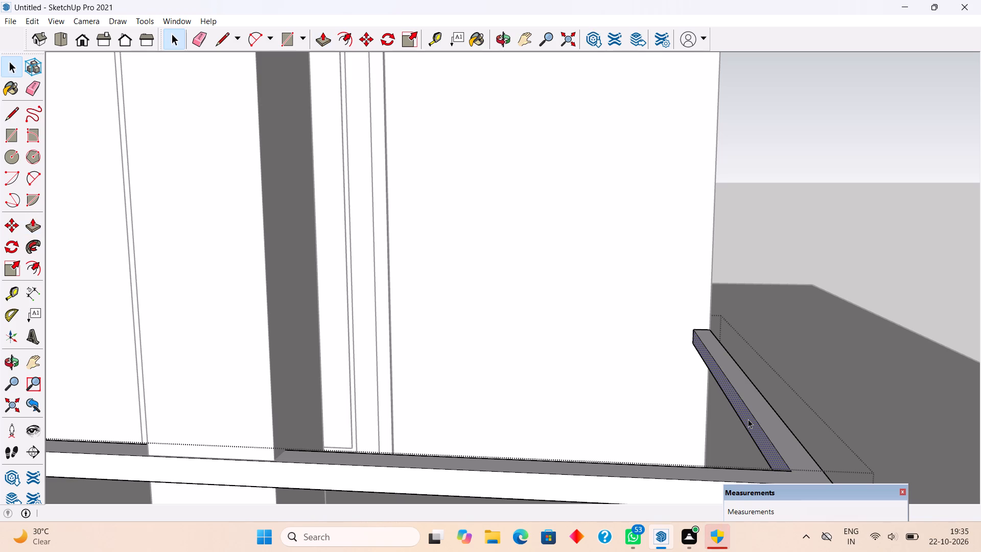
{"action": "scroll", "coordinate": [748, 419], "scroll_direction": "down", "scroll_amount": 9}
{"action": "left_click", "coordinate": [811, 260]}
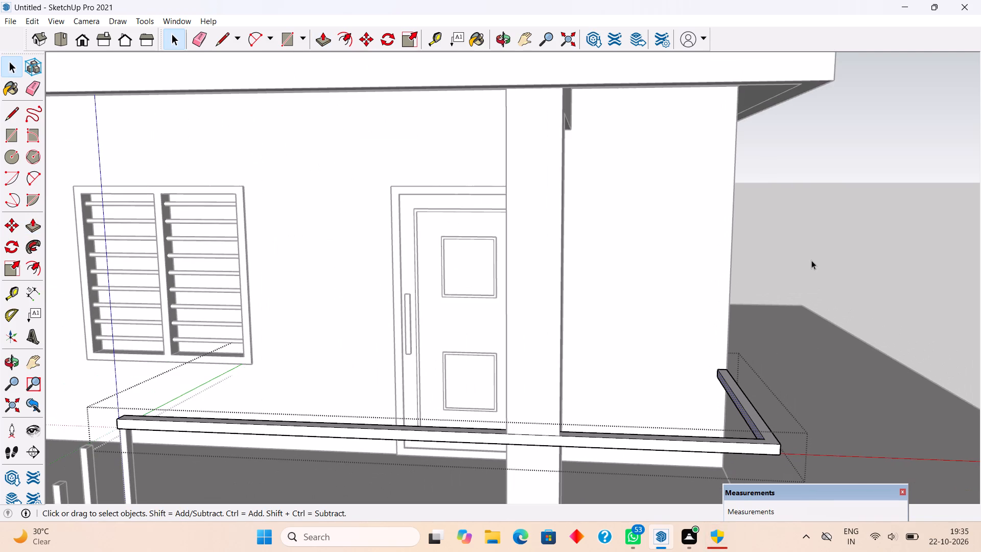
Move the porch-level post beneath the free end of the handrail 1" toward the house wall.
{"action": "scroll", "coordinate": [666, 433], "scroll_direction": "down", "scroll_amount": 1}
{"action": "scroll", "coordinate": [474, 435], "scroll_direction": "down", "scroll_amount": 14}
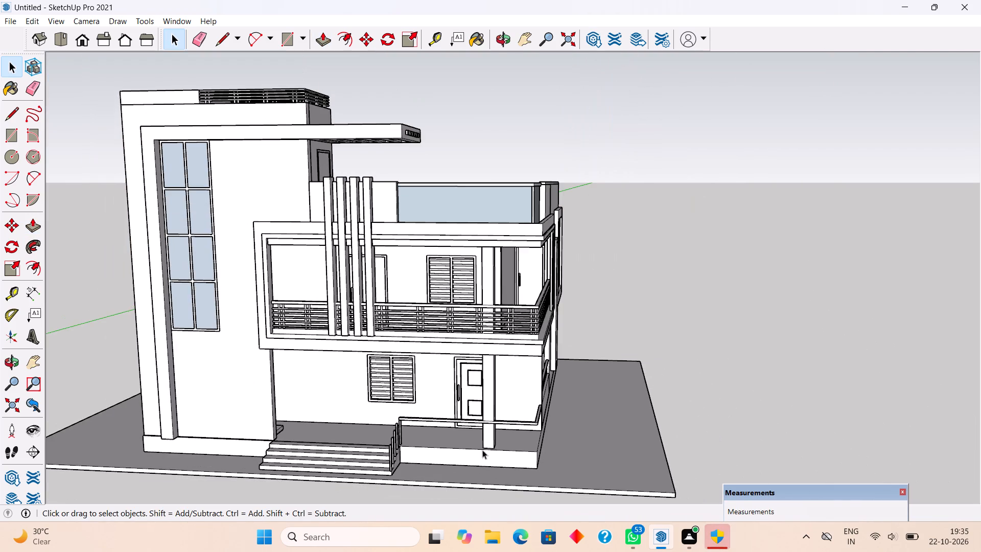
{"action": "scroll", "coordinate": [503, 418], "scroll_direction": "up", "scroll_amount": 8}
{"action": "middle_click_drag", "start_coordinate": [472, 442], "coordinate": [640, 485]}
{"action": "scroll", "coordinate": [617, 375], "scroll_direction": "down", "scroll_amount": 7}
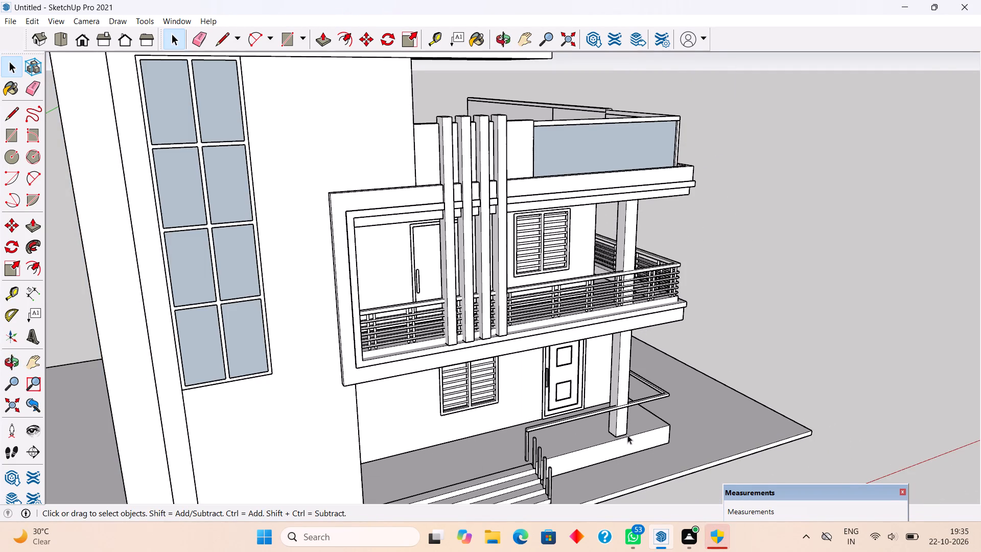
{"action": "middle_click_drag", "start_coordinate": [629, 435], "coordinate": [692, 437]}
{"action": "scroll", "coordinate": [566, 449], "scroll_direction": "up", "scroll_amount": 10}
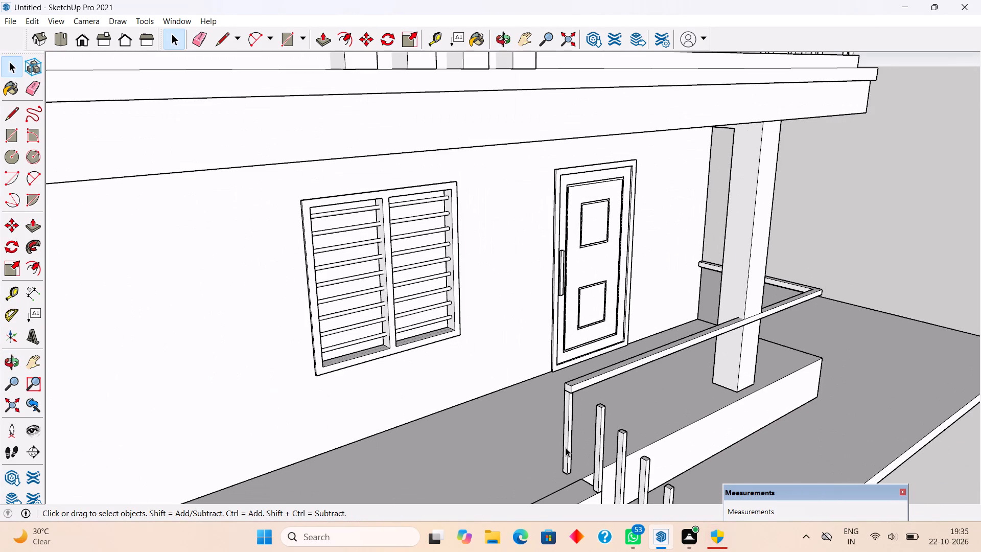
{"action": "left_click", "coordinate": [566, 448]}
{"action": "scroll", "coordinate": [563, 461], "scroll_direction": "up", "scroll_amount": 9}
{"action": "scroll", "coordinate": [549, 413], "scroll_direction": "down", "scroll_amount": 4}
{"action": "scroll", "coordinate": [564, 476], "scroll_direction": "up", "scroll_amount": 1}
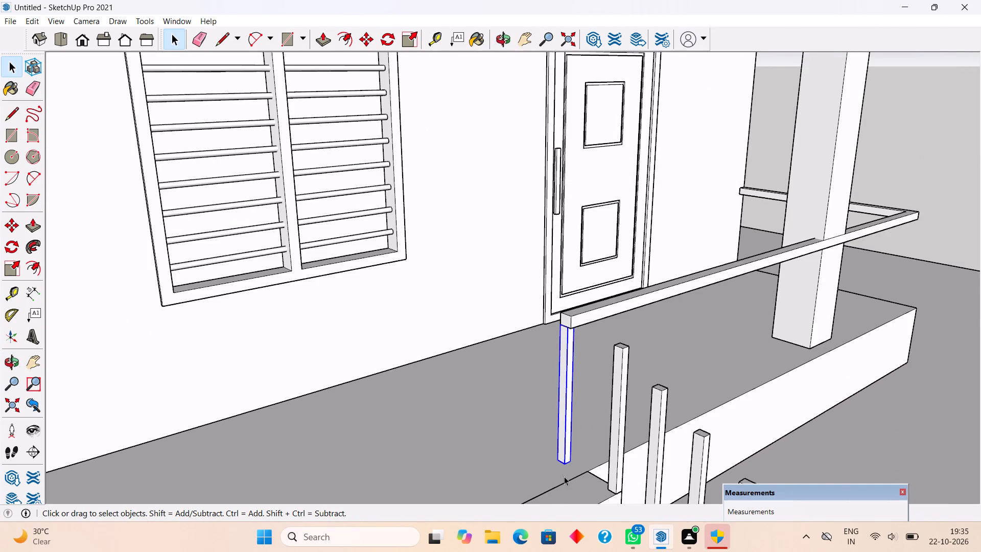
{"action": "scroll", "coordinate": [564, 476], "scroll_direction": "up", "scroll_amount": 8}
{"action": "key", "text": "m"}
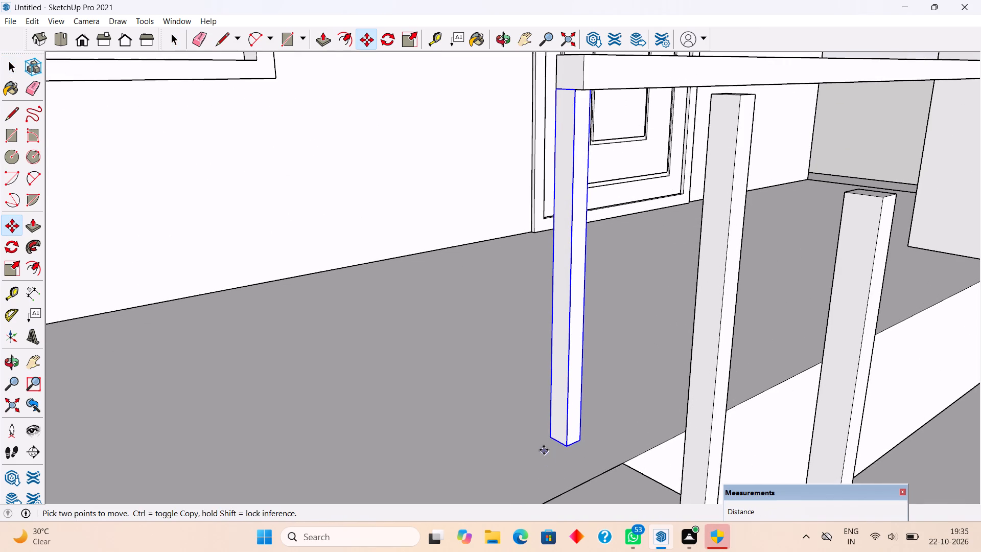
{"action": "left_click", "coordinate": [549, 440]}
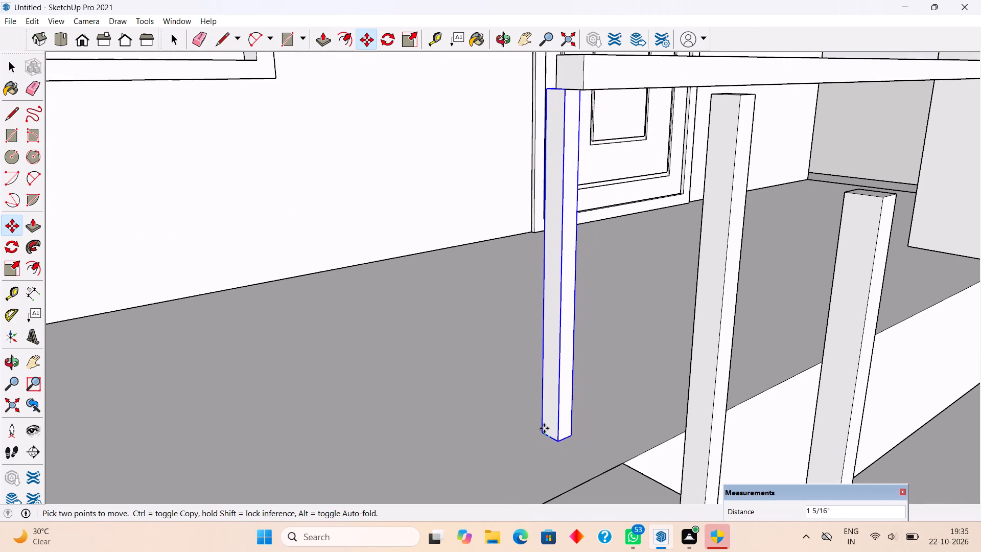
{"action": "type", "text": "1\""}
{"action": "key", "text": "Return"}
{"action": "key", "text": "space"}
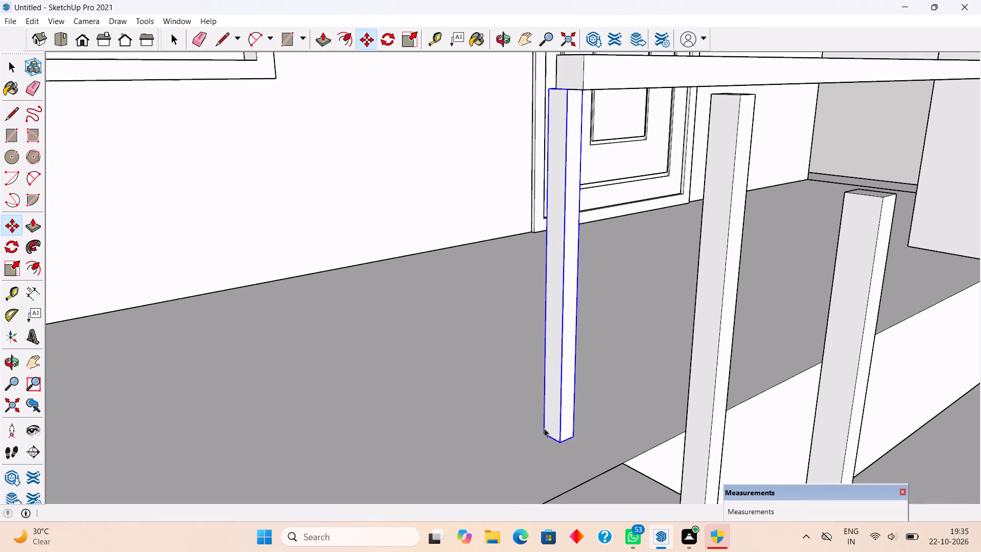
Move the L-shaped handrail group 1" toward the house wall, aligning its lower end corner with the shifted post's corner.
{"action": "scroll", "coordinate": [543, 426], "scroll_direction": "down", "scroll_amount": 8}
{"action": "middle_click_drag", "start_coordinate": [559, 286], "coordinate": [646, 327]}
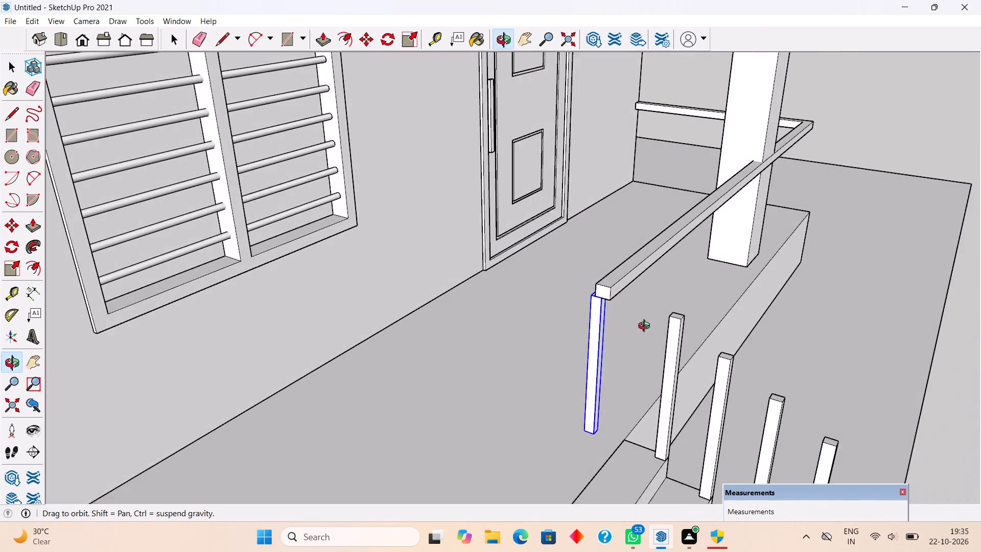
{"action": "middle_click_drag", "start_coordinate": [646, 327], "coordinate": [650, 328]}
{"action": "scroll", "coordinate": [594, 294], "scroll_direction": "up", "scroll_amount": 3}
{"action": "left_click", "coordinate": [625, 287]}
{"action": "scroll", "coordinate": [602, 292], "scroll_direction": "up", "scroll_amount": 6}
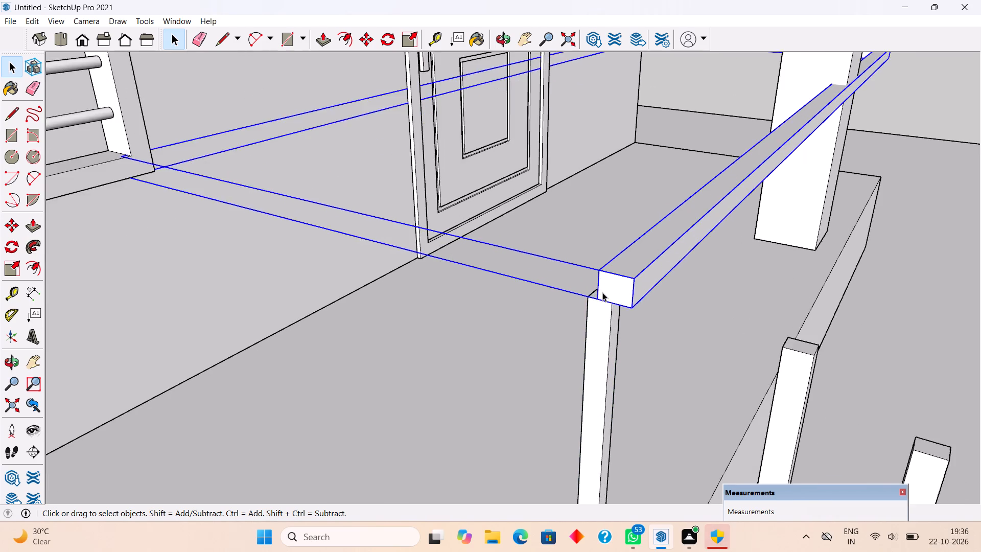
{"action": "scroll", "coordinate": [602, 292], "scroll_direction": "up", "scroll_amount": 3}
{"action": "key", "text": "m"}
{"action": "left_click", "coordinate": [599, 301]}
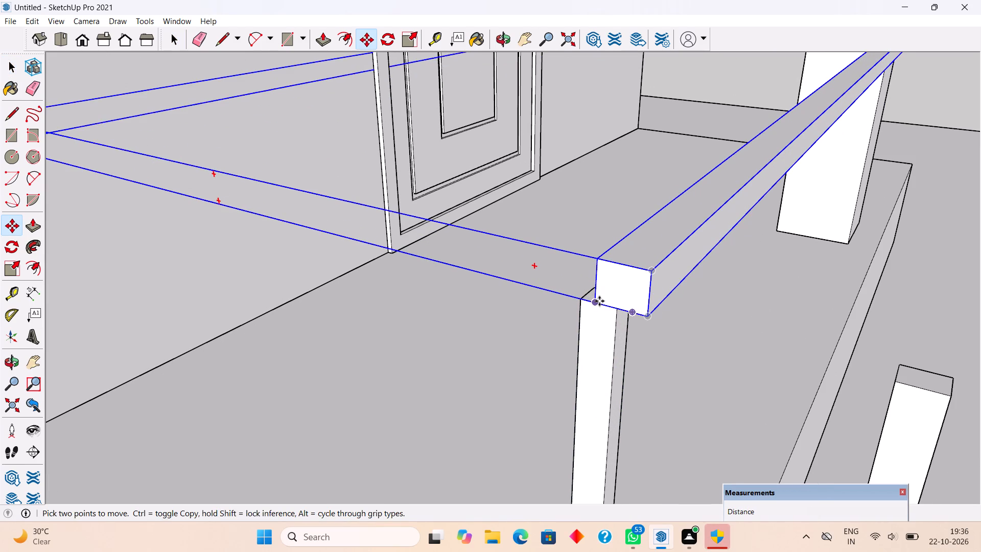
{"action": "left_click", "coordinate": [584, 301]}
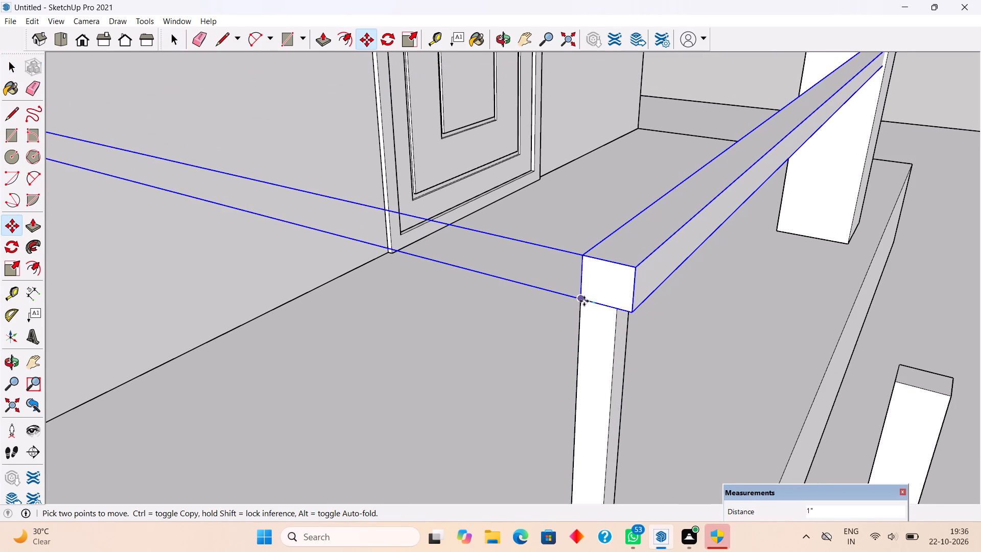
{"action": "key", "text": "space"}
{"action": "scroll", "coordinate": [584, 301], "scroll_direction": "down", "scroll_amount": 8}
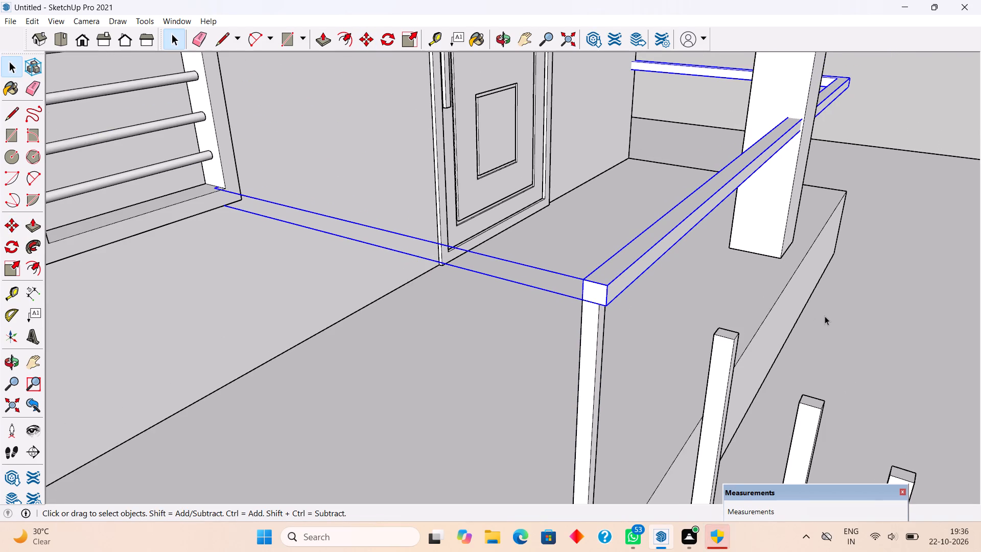
{"action": "left_click", "coordinate": [828, 318]}
{"action": "scroll", "coordinate": [828, 318], "scroll_direction": "down", "scroll_amount": 5}
{"action": "left_click", "coordinate": [884, 148]}
Copy the L-shaped handrail group 8" straight down to form a lower rail.
{"action": "middle_click_drag", "start_coordinate": [838, 260], "coordinate": [700, 248]}
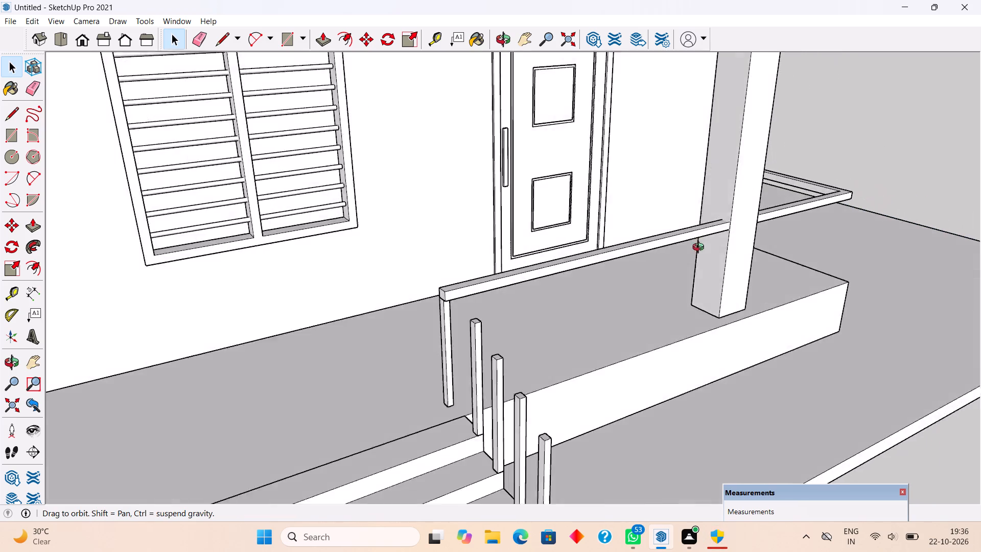
{"action": "middle_click_drag", "start_coordinate": [700, 248], "coordinate": [615, 243]}
{"action": "scroll", "coordinate": [579, 242], "scroll_direction": "down", "scroll_amount": 2}
{"action": "middle_click_drag", "start_coordinate": [401, 260], "coordinate": [373, 253]}
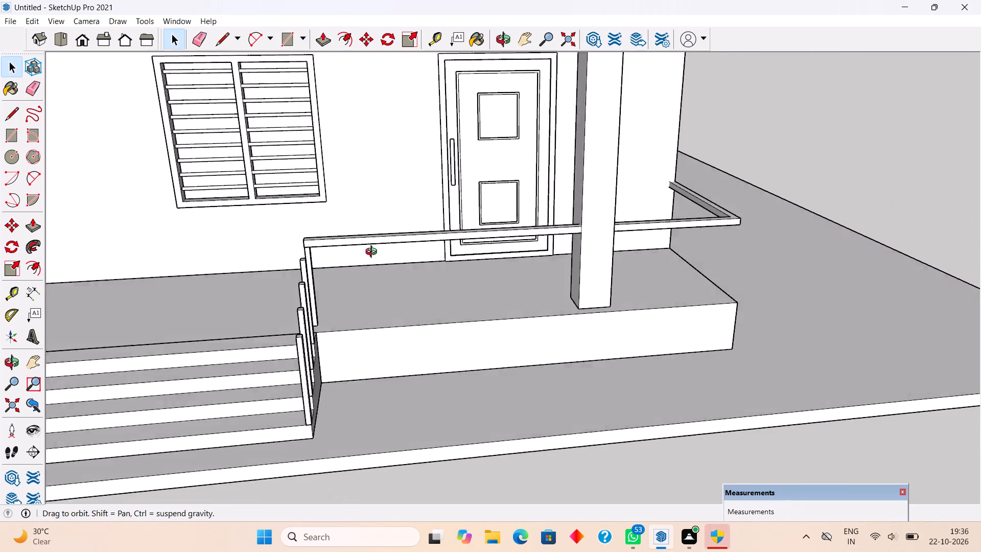
{"action": "middle_click_drag", "start_coordinate": [373, 253], "coordinate": [298, 232]}
{"action": "scroll", "coordinate": [298, 232], "scroll_direction": "up", "scroll_amount": 4}
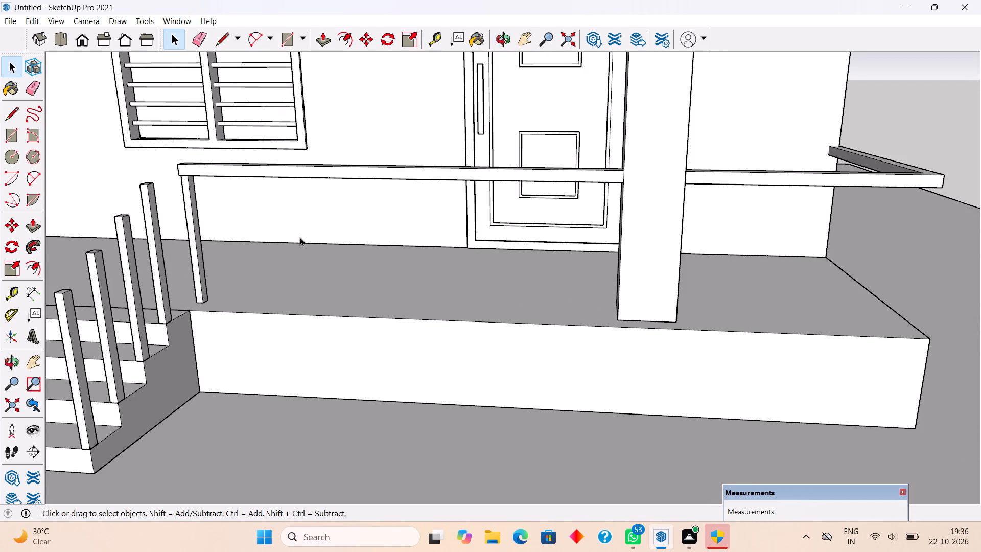
{"action": "scroll", "coordinate": [183, 177], "scroll_direction": "up", "scroll_amount": 3}
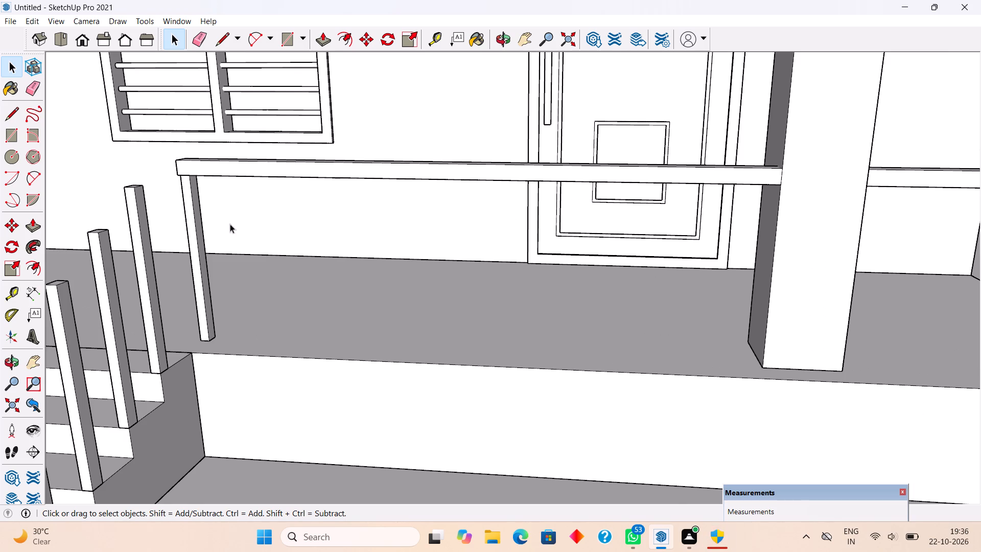
{"action": "middle_click_drag", "start_coordinate": [188, 221], "coordinate": [144, 223]}
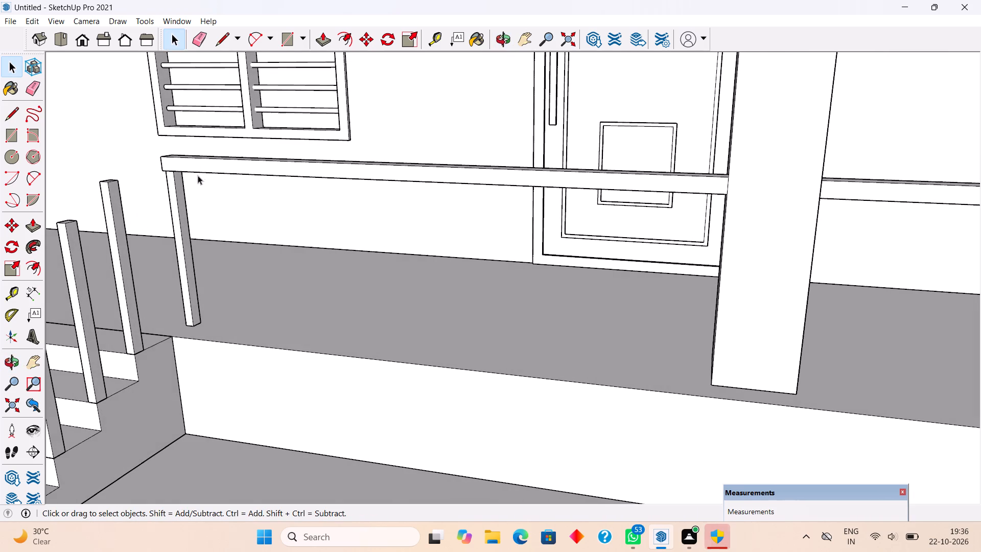
{"action": "left_click", "coordinate": [179, 163]}
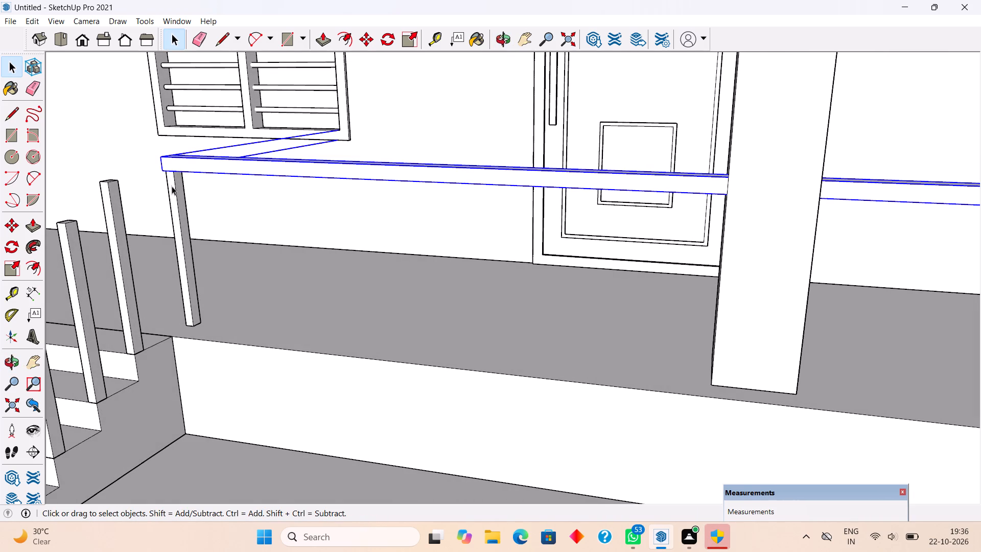
{"action": "key", "text": "m"}
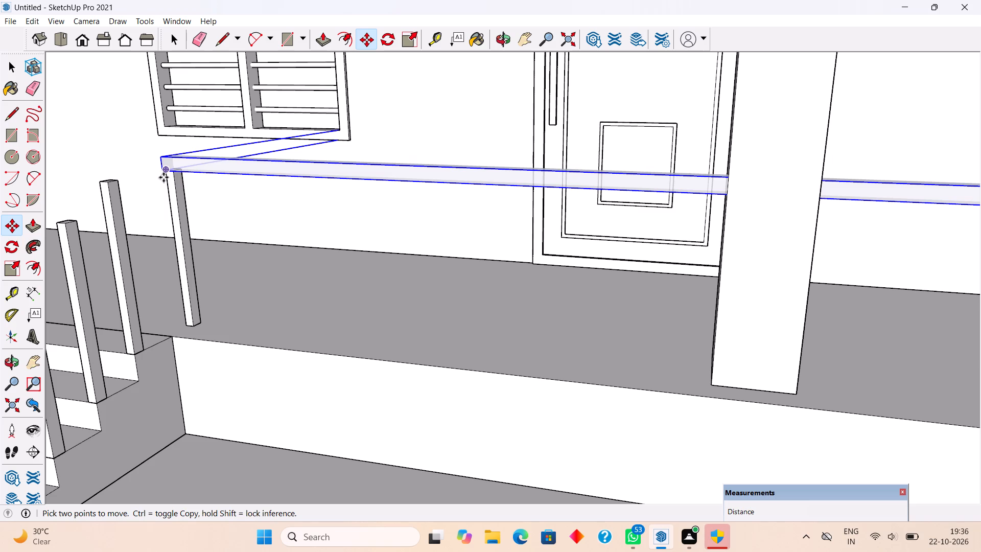
{"action": "scroll", "coordinate": [160, 178], "scroll_direction": "up", "scroll_amount": 7}
{"action": "left_click", "coordinate": [168, 159]}
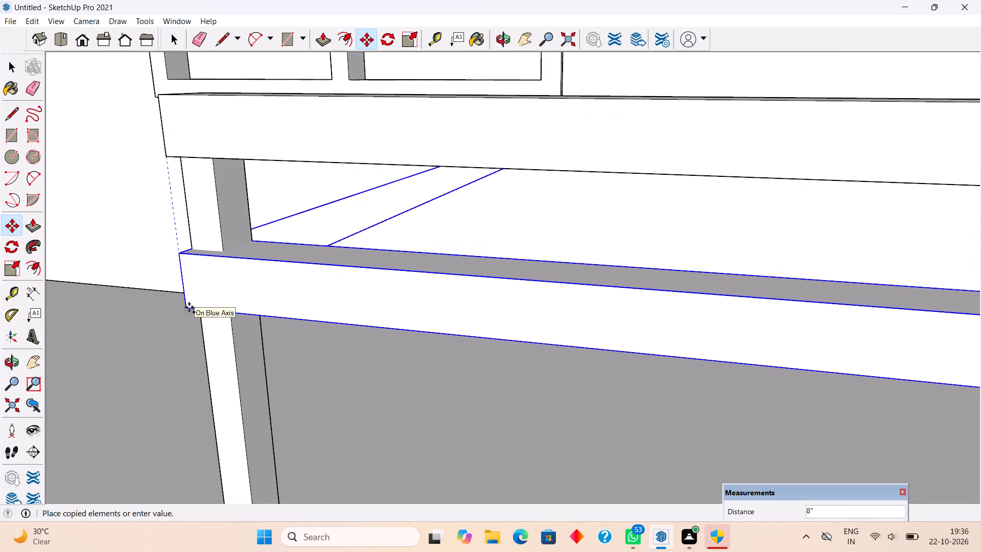
{"action": "type", "text": "8\""}
{"action": "key", "text": "Return"}
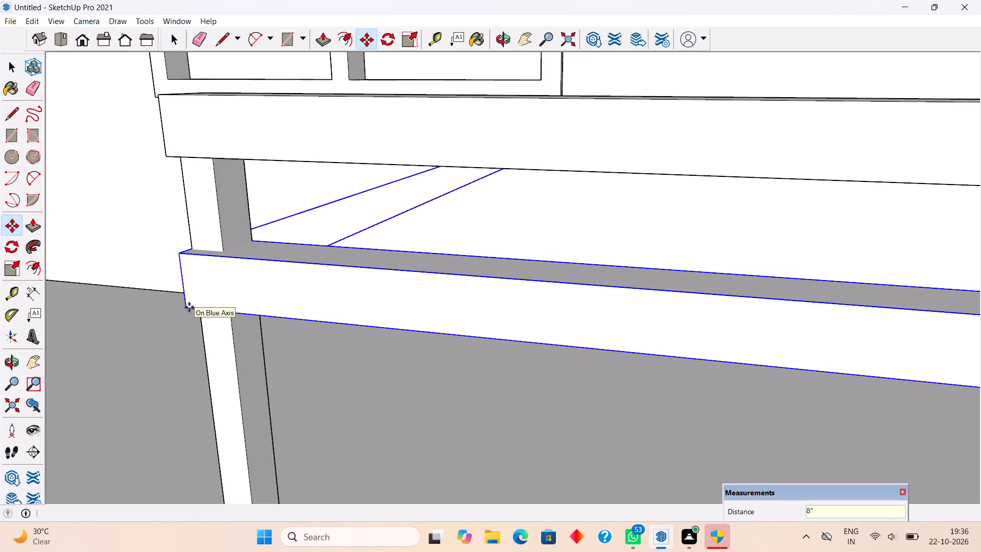
{"action": "scroll", "coordinate": [189, 307], "scroll_direction": "down", "scroll_amount": 12}
{"action": "key", "text": "space"}
{"action": "scroll", "coordinate": [461, 345], "scroll_direction": "down", "scroll_amount": 1}
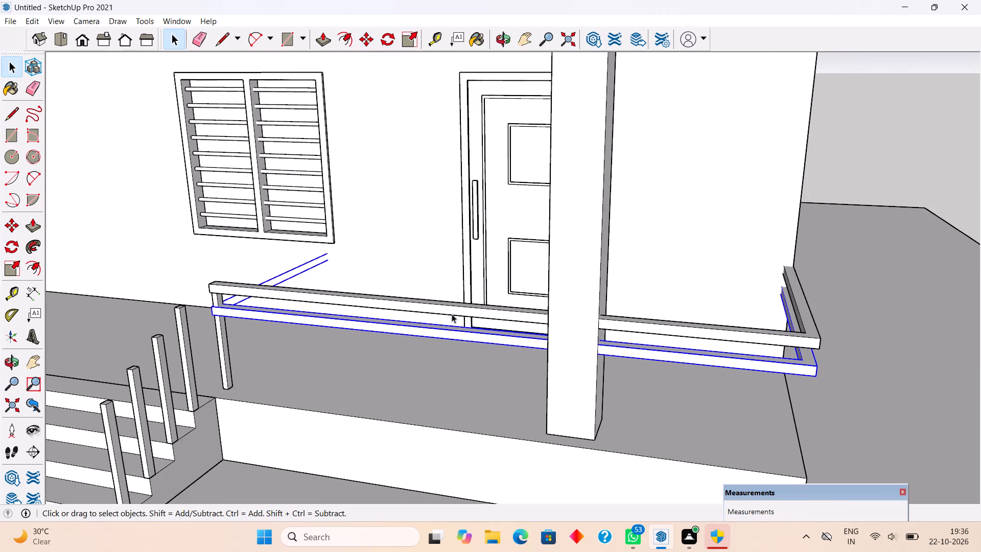
Inside the lower rail group, push the long front rail's outer face inward 1", plus a further 0.5".
{"action": "middle_click_drag", "start_coordinate": [447, 286], "coordinate": [447, 270]}
{"action": "scroll", "coordinate": [398, 297], "scroll_direction": "up", "scroll_amount": 5}
{"action": "scroll", "coordinate": [284, 311], "scroll_direction": "up", "scroll_amount": 2}
{"action": "triple_click", "coordinate": [116, 287]}
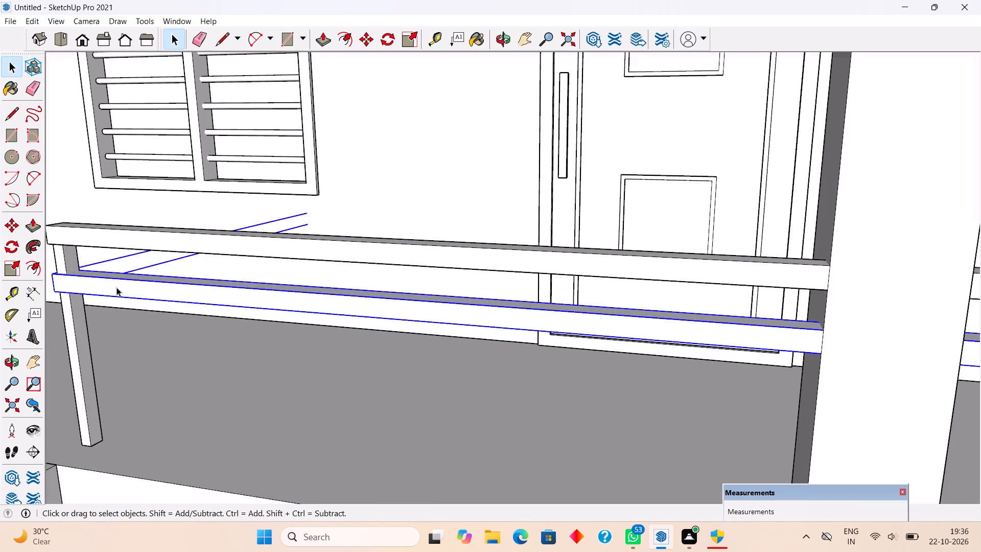
{"action": "scroll", "coordinate": [116, 288], "scroll_direction": "down", "scroll_amount": 2}
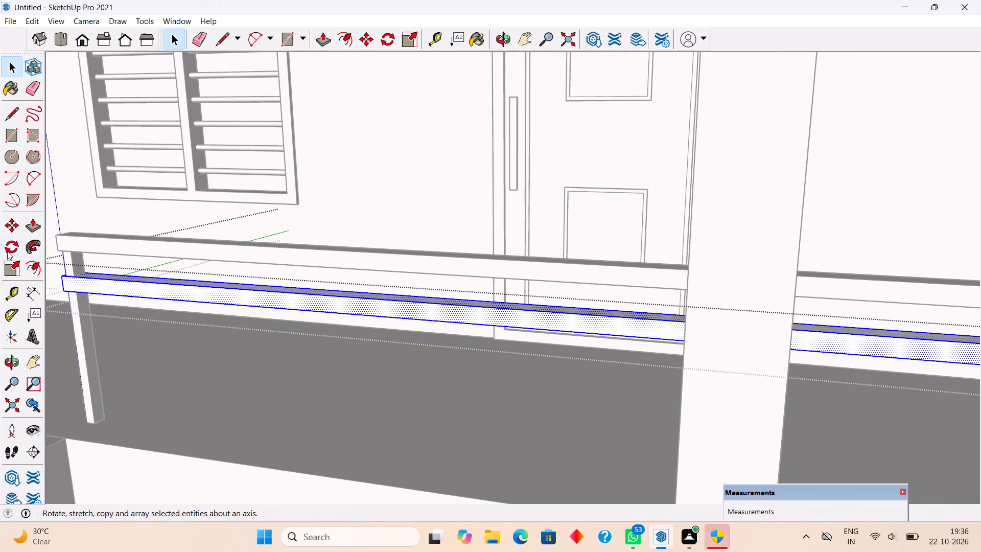
{"action": "scroll", "coordinate": [251, 195], "scroll_direction": "down", "scroll_amount": 3}
{"action": "scroll", "coordinate": [108, 235], "scroll_direction": "up", "scroll_amount": 8}
{"action": "scroll", "coordinate": [139, 315], "scroll_direction": "up", "scroll_amount": 2}
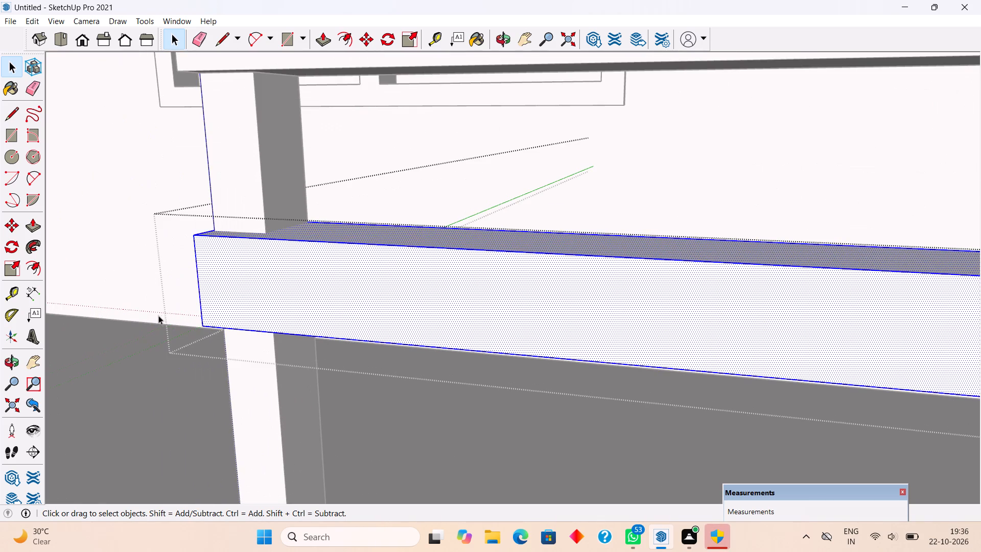
{"action": "key", "text": "p"}
{"action": "left_click", "coordinate": [341, 318]}
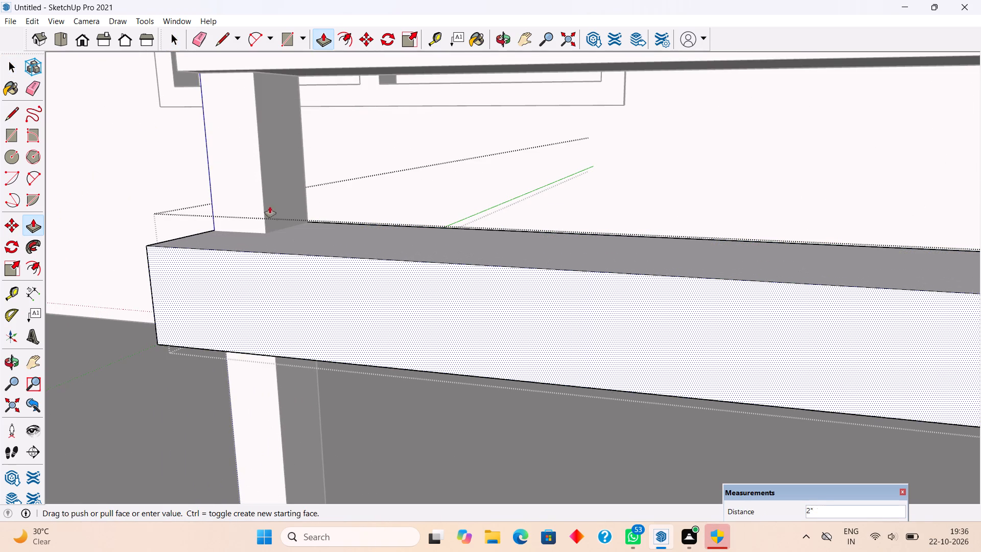
{"action": "left_click", "coordinate": [266, 198]}
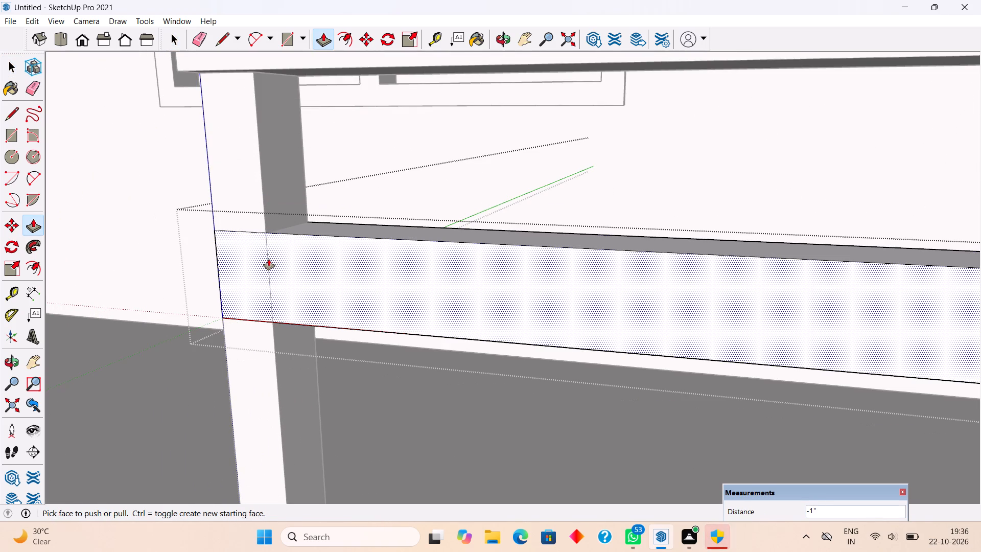
{"action": "left_click", "coordinate": [272, 259]}
{"action": "type", "text": ".5"}
{"action": "key", "text": "shift+quotedbl"}
{"action": "key", "text": "Return"}
{"action": "scroll", "coordinate": [239, 268], "scroll_direction": "down", "scroll_amount": 3}
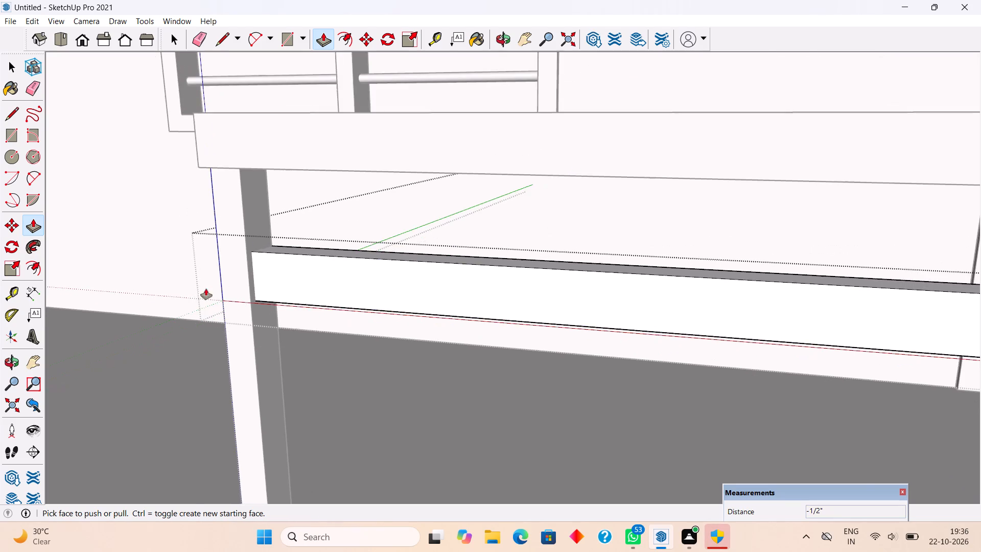
Push the outer face of the lower rail's short side return inward 1.5", and close the group.
{"action": "scroll", "coordinate": [206, 289], "scroll_direction": "down", "scroll_amount": 15}
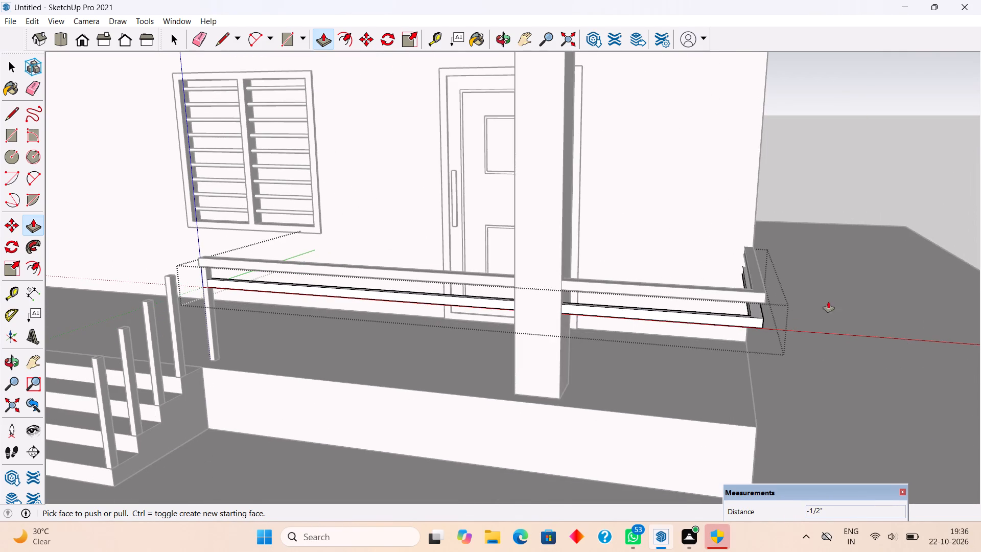
{"action": "middle_click_drag", "start_coordinate": [842, 300], "coordinate": [714, 293]}
{"action": "scroll", "coordinate": [345, 317], "scroll_direction": "up", "scroll_amount": 3}
{"action": "left_click", "coordinate": [400, 289]}
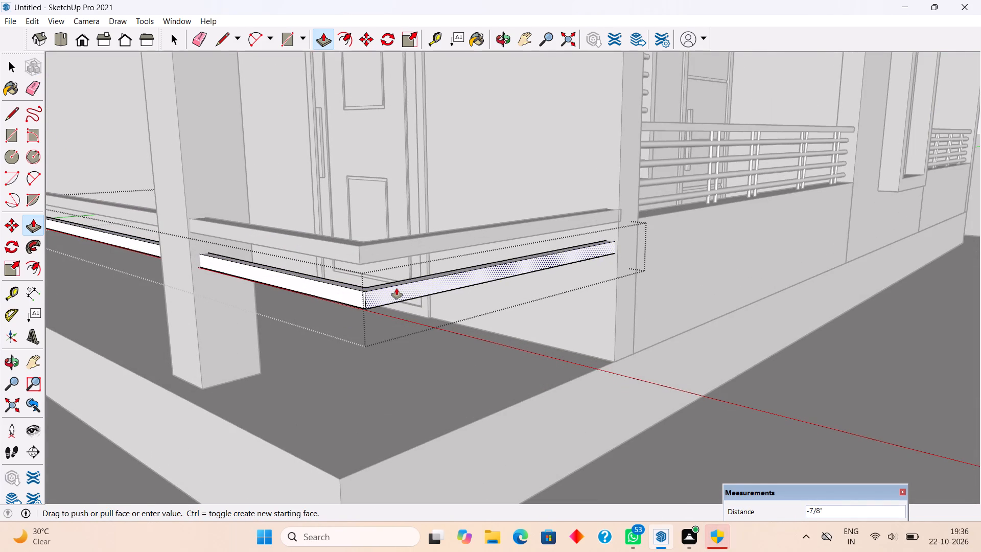
{"action": "type", "text": "1.5\""}
{"action": "key", "text": "Return"}
{"action": "scroll", "coordinate": [396, 288], "scroll_direction": "down", "scroll_amount": 5}
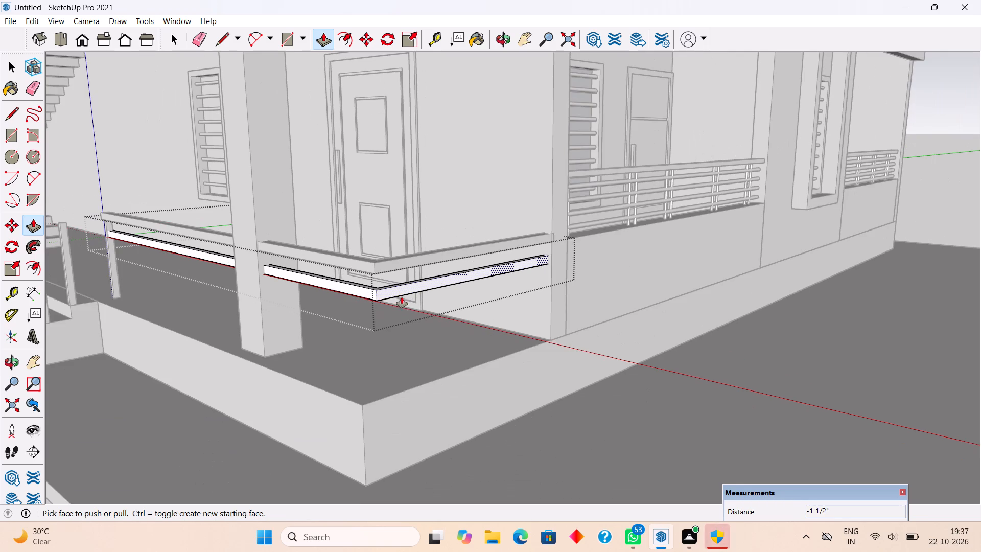
{"action": "scroll", "coordinate": [402, 302], "scroll_direction": "down", "scroll_amount": 3}
{"action": "scroll", "coordinate": [459, 306], "scroll_direction": "down", "scroll_amount": 1}
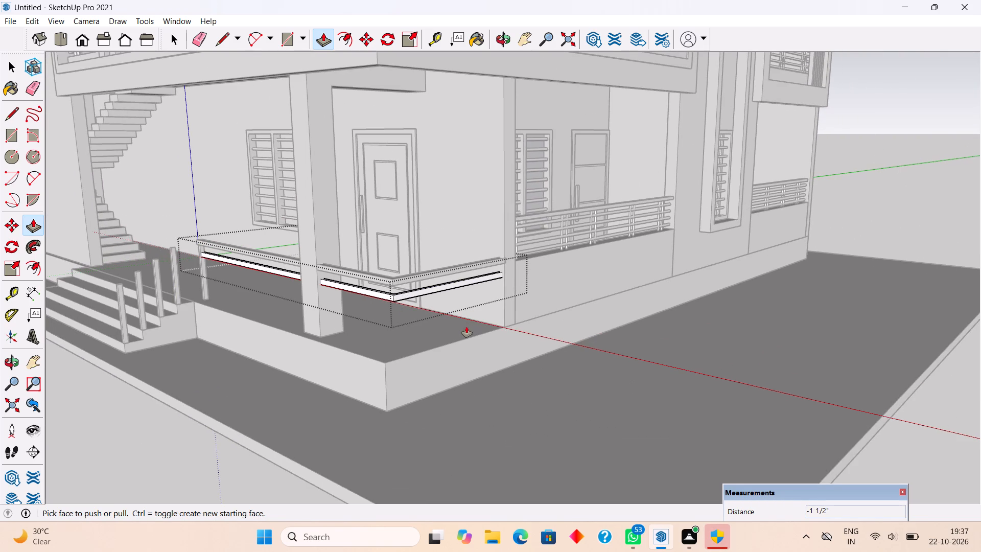
{"action": "scroll", "coordinate": [466, 327], "scroll_direction": "down", "scroll_amount": 3}
{"action": "middle_click_drag", "start_coordinate": [298, 313], "coordinate": [510, 340]}
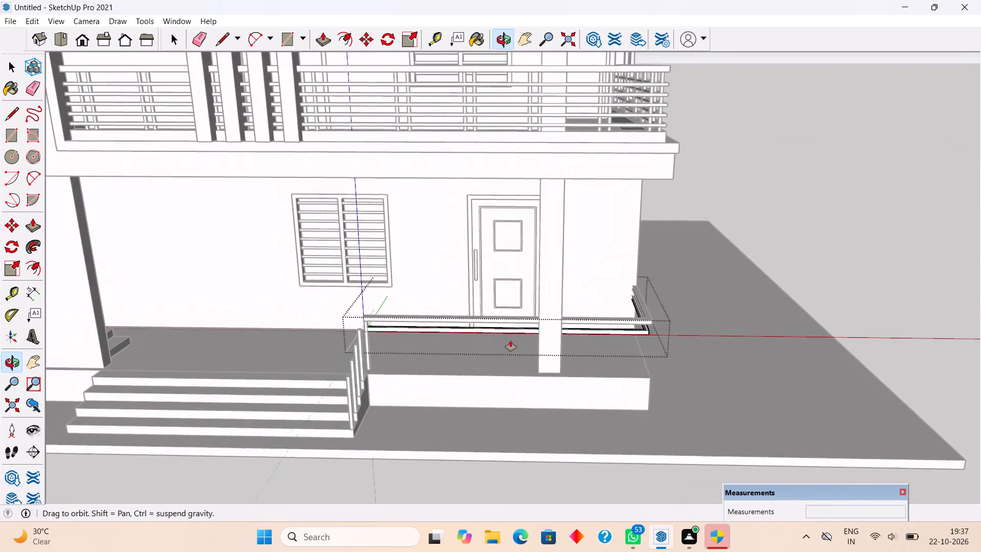
{"action": "middle_click_drag", "start_coordinate": [510, 340], "coordinate": [504, 340]}
{"action": "key", "text": "space"}
{"action": "left_click", "coordinate": [708, 168]}
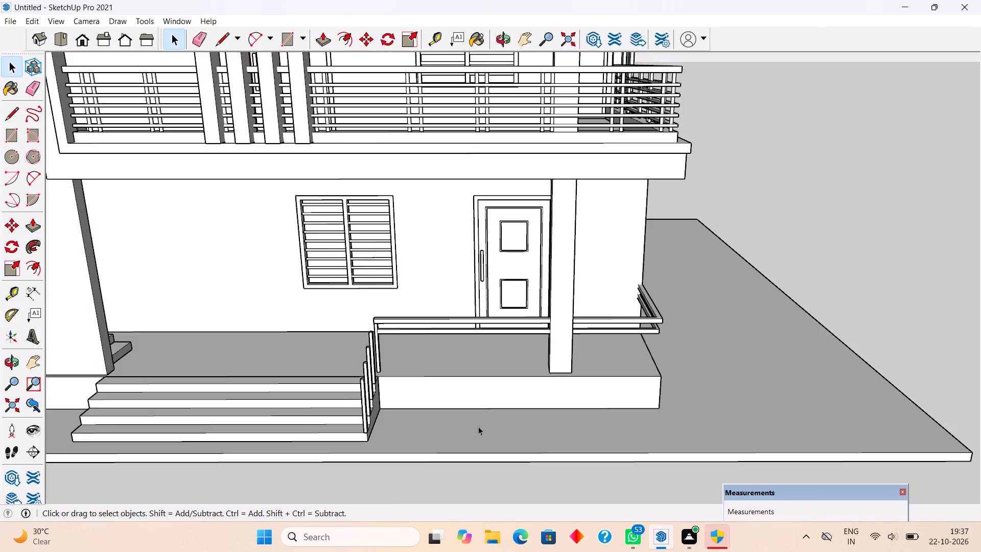
Pull the side face of the handrail's end post at the top of the steps outward 1/2".
{"action": "scroll", "coordinate": [409, 444], "scroll_direction": "up", "scroll_amount": 3}
{"action": "scroll", "coordinate": [325, 316], "scroll_direction": "up", "scroll_amount": 3}
{"action": "middle_click_drag", "start_coordinate": [392, 342], "coordinate": [531, 342]}
{"action": "scroll", "coordinate": [537, 342], "scroll_direction": "up", "scroll_amount": 5}
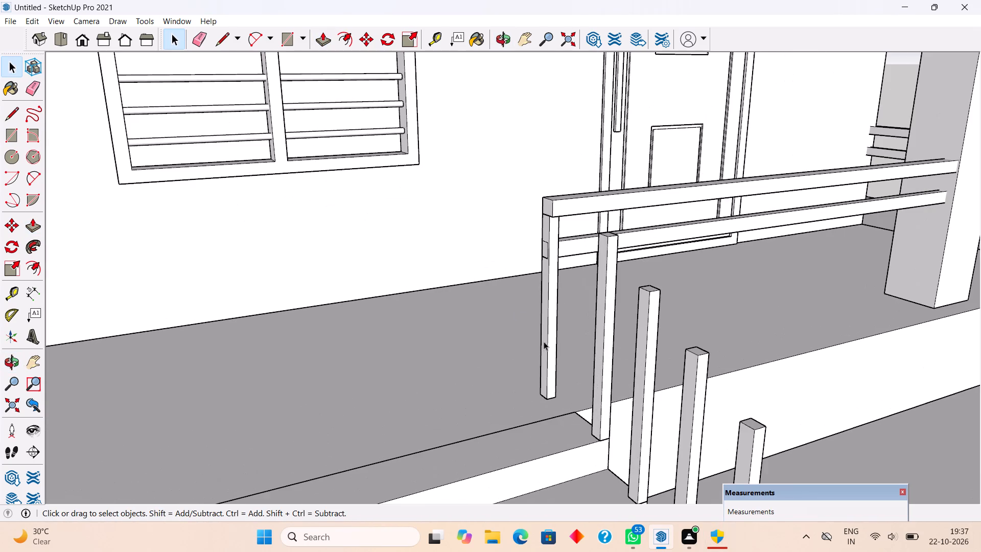
{"action": "triple_click", "coordinate": [552, 337]}
{"action": "key", "text": "p"}
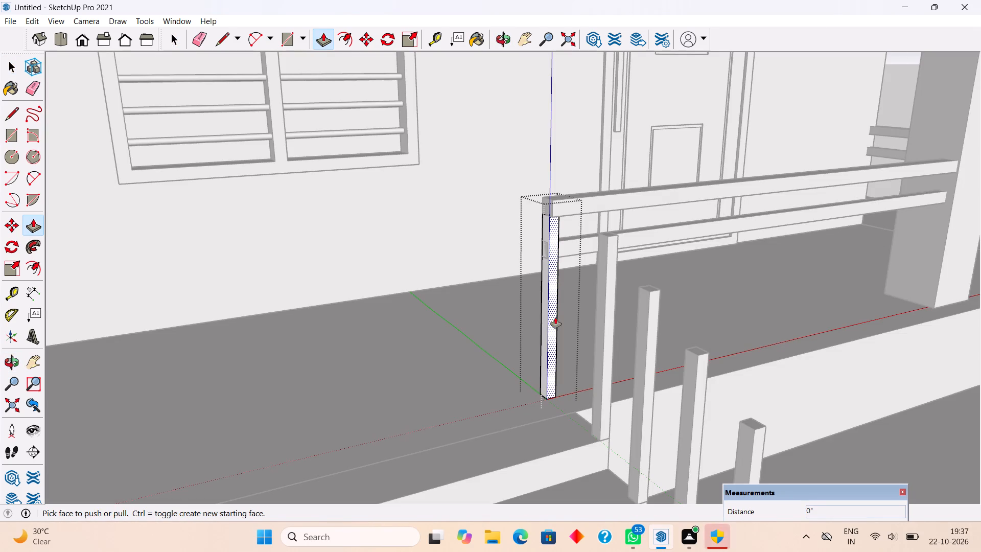
{"action": "left_click", "coordinate": [547, 327]}
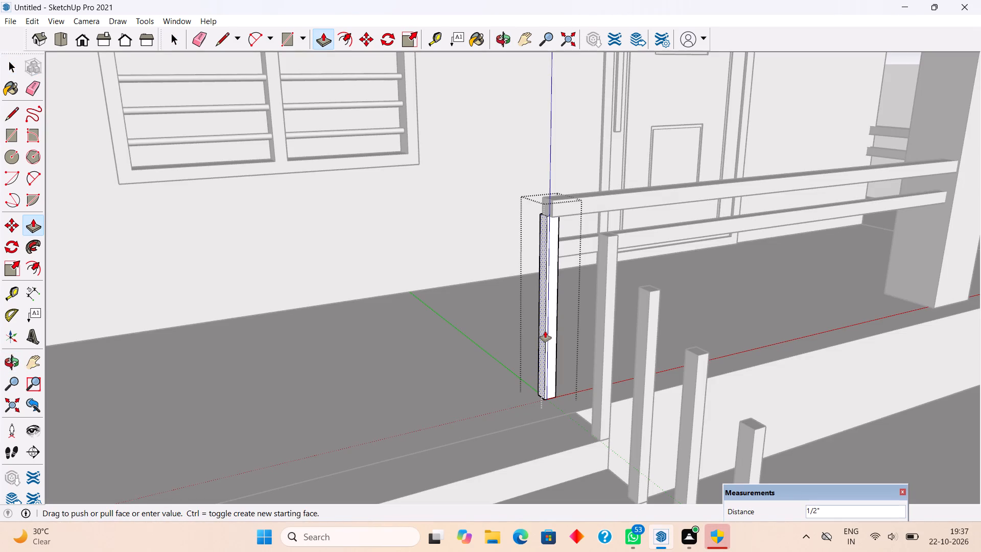
{"action": "left_click", "coordinate": [545, 331]}
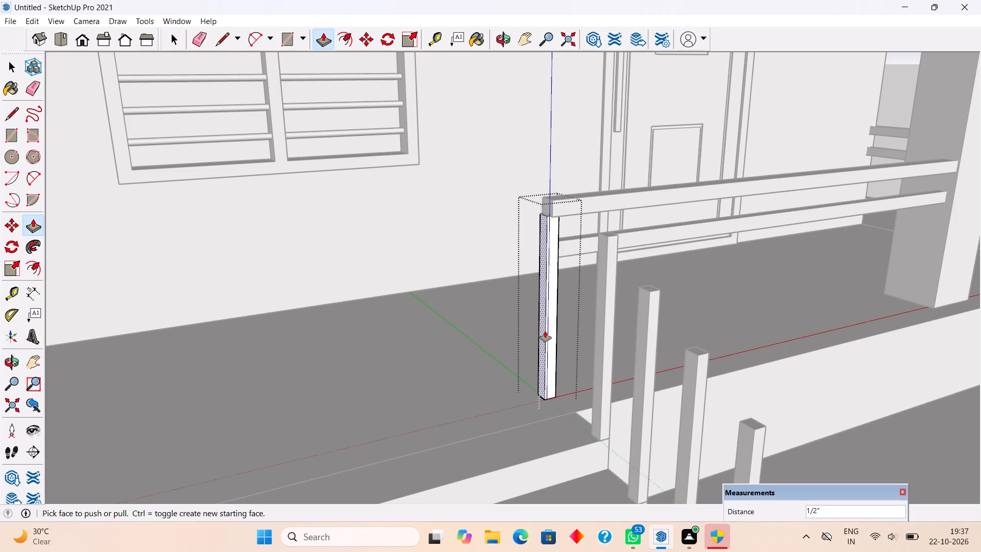
{"action": "key", "text": "space"}
Extend the top handrail's end face flush with the widened end post's outer side face, and close the group.
{"action": "triple_click", "coordinate": [562, 212]}
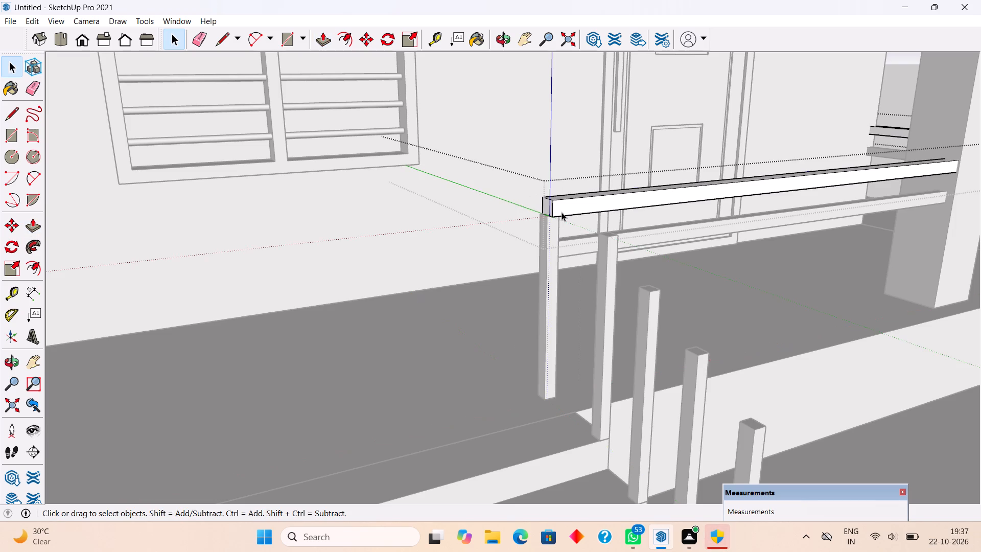
{"action": "scroll", "coordinate": [530, 212], "scroll_direction": "up", "scroll_amount": 8}
{"action": "key", "text": "p"}
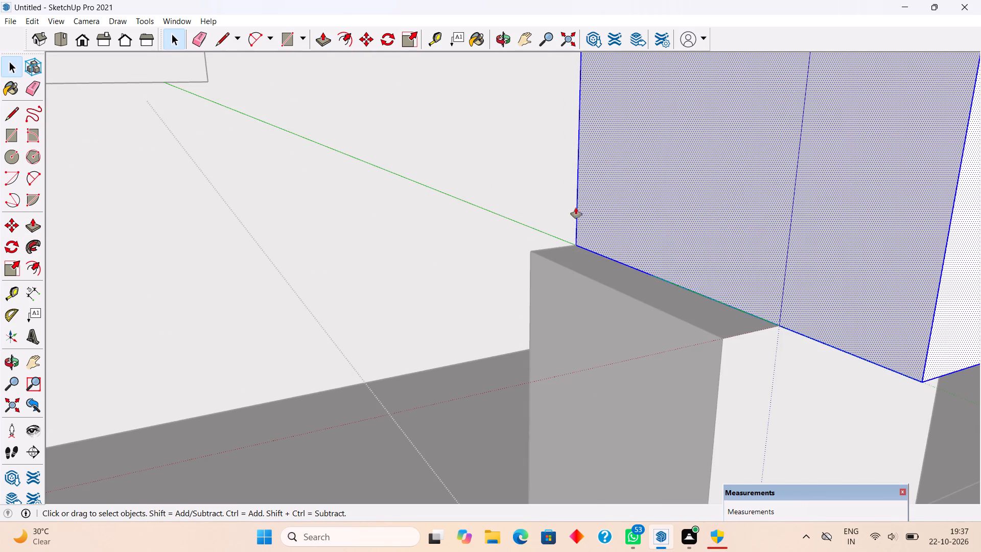
{"action": "left_click", "coordinate": [590, 205]}
{"action": "left_click", "coordinate": [599, 298]}
{"action": "key", "text": "space"}
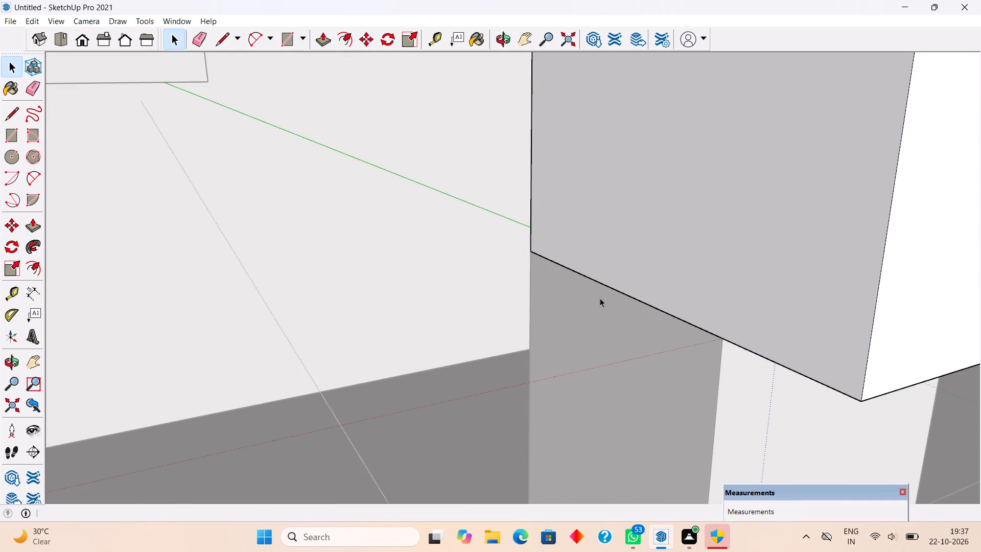
{"action": "scroll", "coordinate": [600, 298], "scroll_direction": "down", "scroll_amount": 20}
{"action": "scroll", "coordinate": [600, 298], "scroll_direction": "down", "scroll_amount": 17}
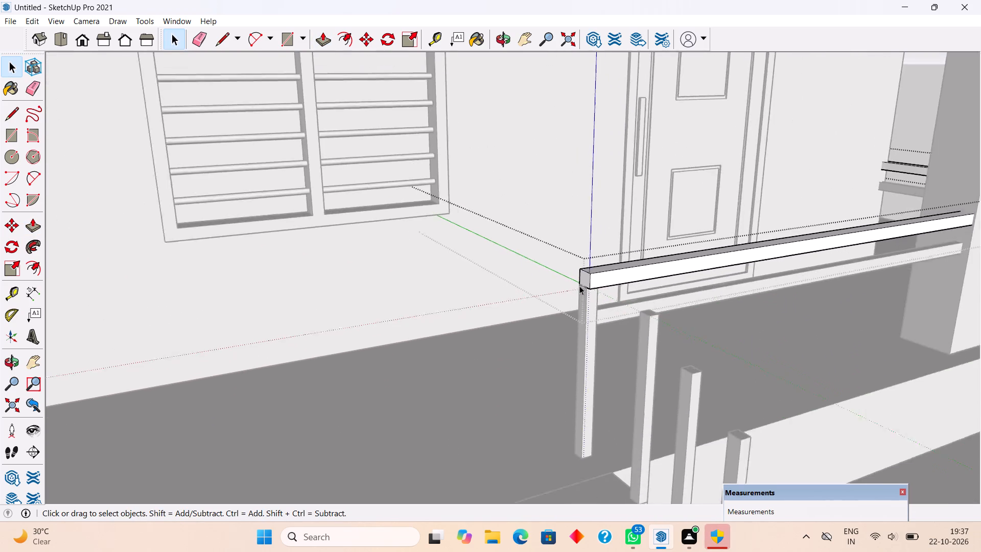
{"action": "scroll", "coordinate": [579, 286], "scroll_direction": "down", "scroll_amount": 12}
{"action": "left_click", "coordinate": [878, 149]}
Copy the L-shaped lower rail 8" straight down and repeat the copy as an x4 array.
{"action": "scroll", "coordinate": [836, 270], "scroll_direction": "up", "scroll_amount": 2}
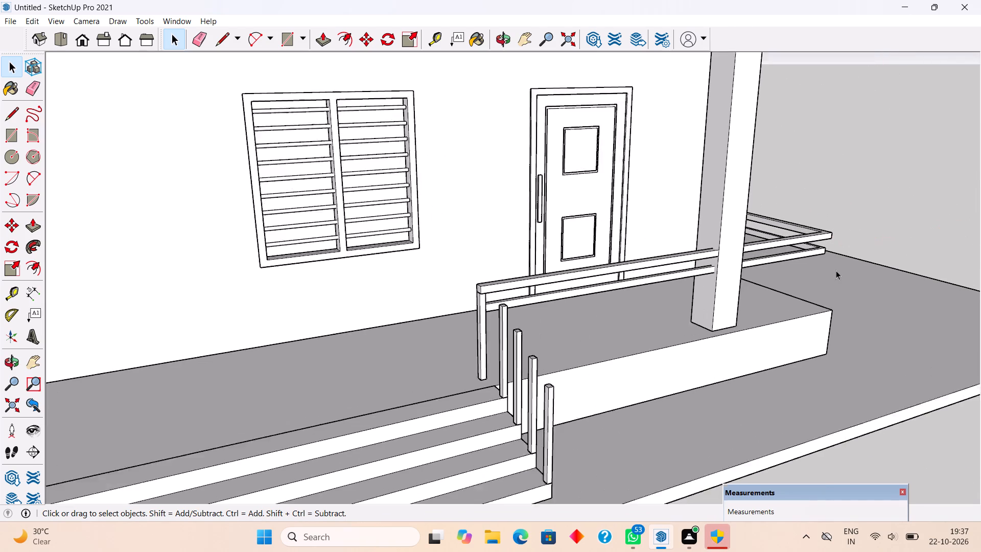
{"action": "scroll", "coordinate": [836, 270], "scroll_direction": "up", "scroll_amount": 1}
{"action": "middle_click_drag", "start_coordinate": [809, 273], "coordinate": [780, 242]}
{"action": "middle_click_drag", "start_coordinate": [379, 303], "coordinate": [197, 299]}
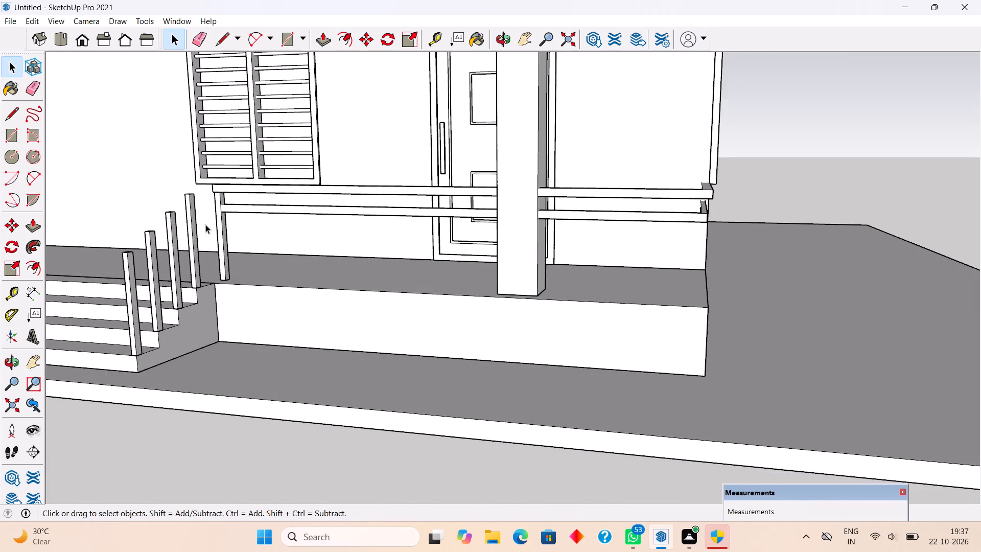
{"action": "scroll", "coordinate": [212, 217], "scroll_direction": "up", "scroll_amount": 4}
{"action": "left_click", "coordinate": [255, 204]}
{"action": "scroll", "coordinate": [244, 212], "scroll_direction": "up", "scroll_amount": 7}
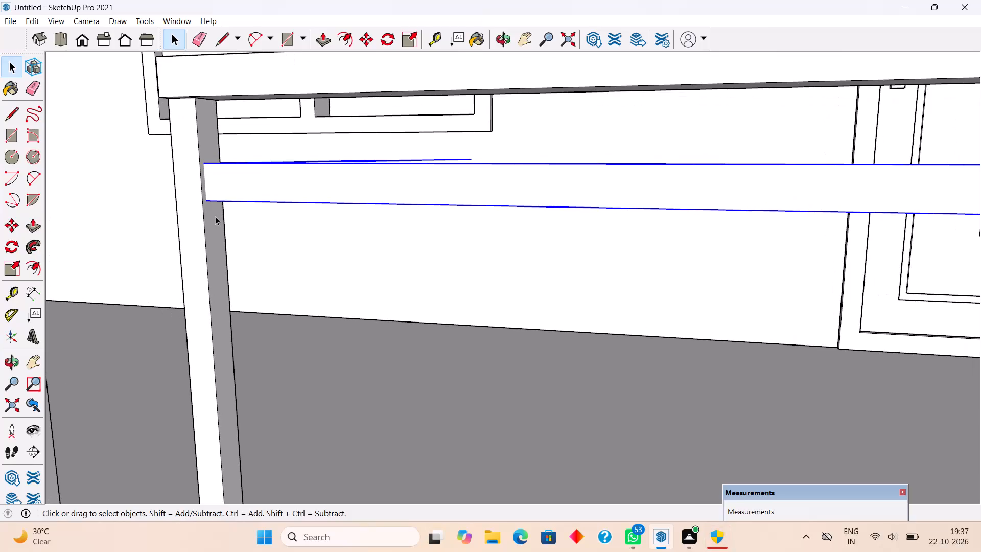
{"action": "key", "text": "m"}
{"action": "left_click", "coordinate": [208, 203]}
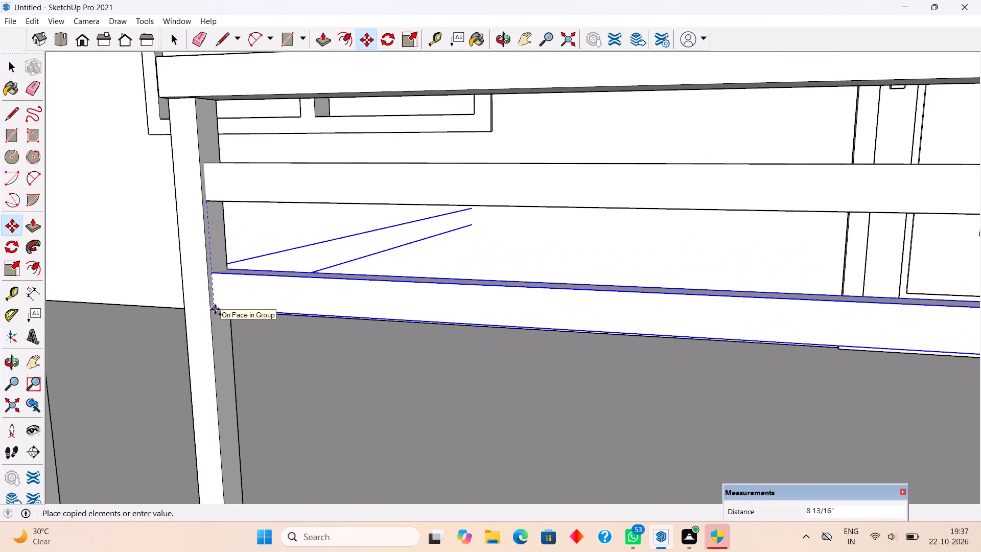
{"action": "type", "text": "8\""}
{"action": "key", "text": "Return"}
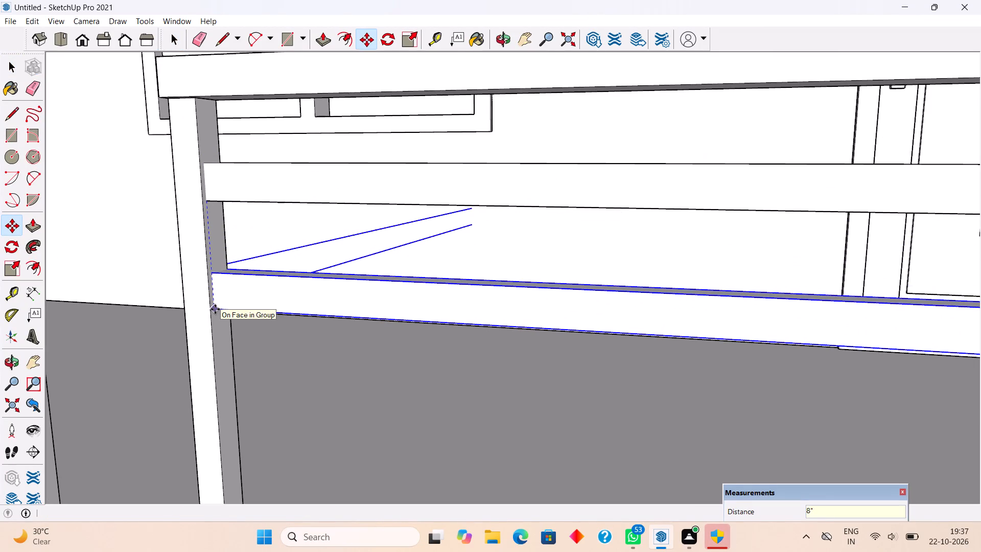
{"action": "type", "text": "x4"}
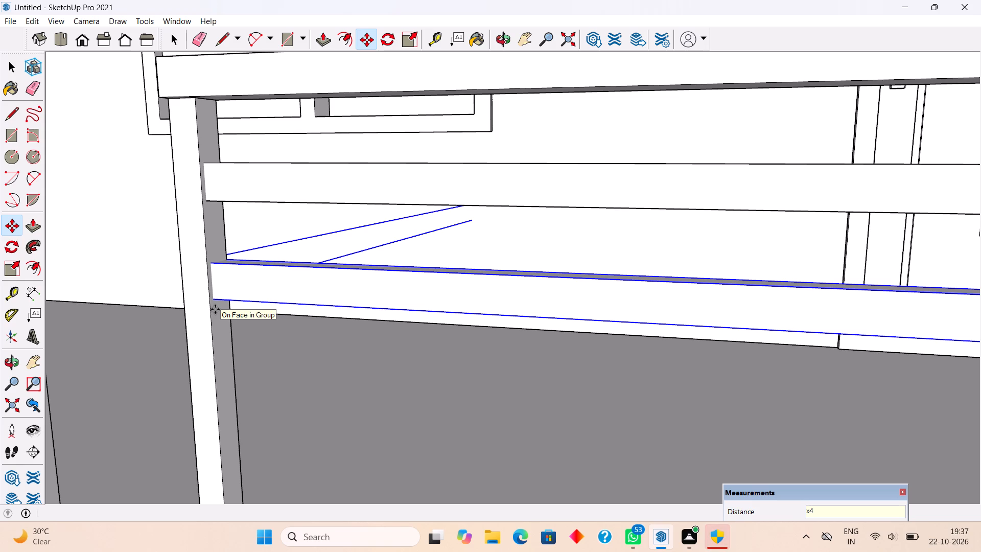
{"action": "key", "text": "Return"}
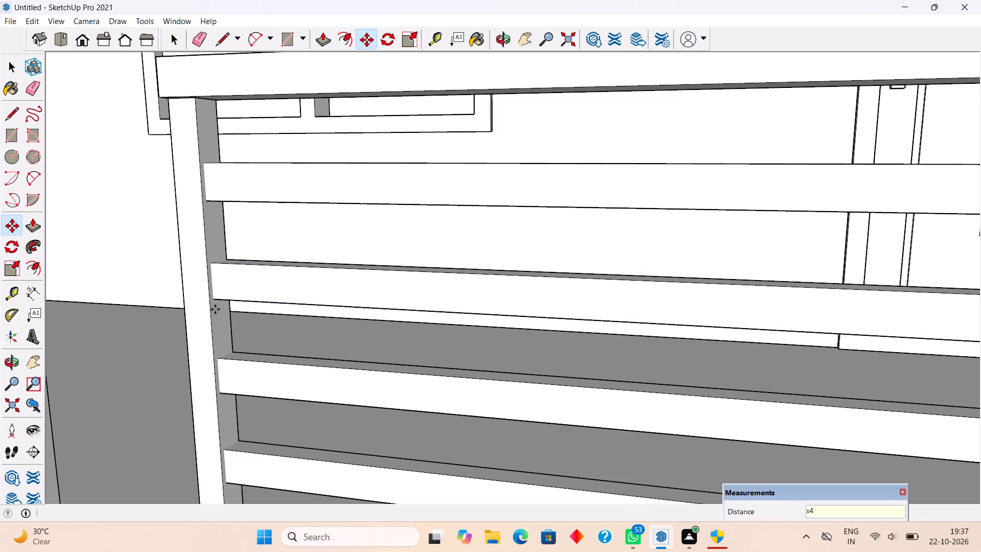
{"action": "scroll", "coordinate": [215, 309], "scroll_direction": "down", "scroll_amount": 6}
{"action": "scroll", "coordinate": [252, 339], "scroll_direction": "down", "scroll_amount": 5}
{"action": "key", "text": "space"}
{"action": "scroll", "coordinate": [271, 396], "scroll_direction": "down", "scroll_amount": 6}
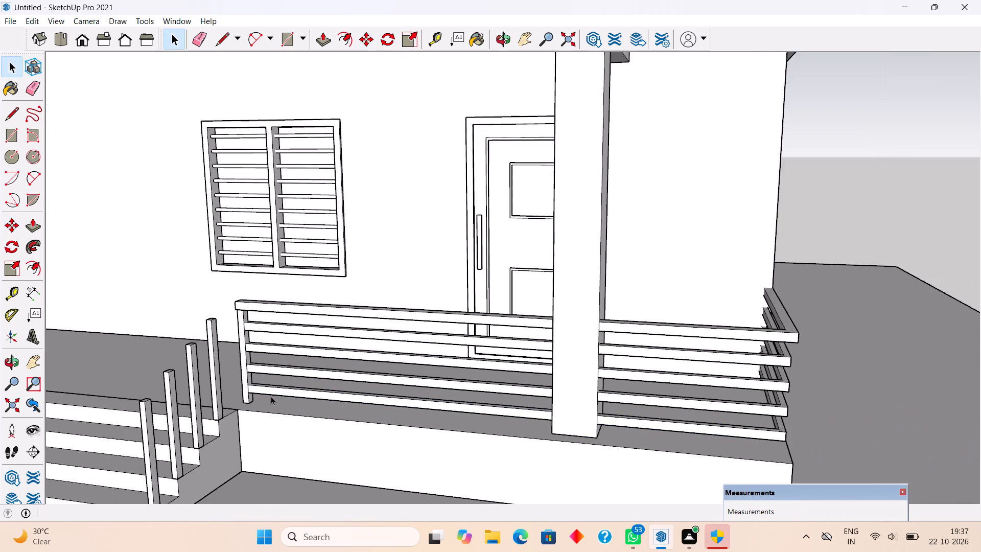
Copy the railing's end post about 4' 1" along the porch edge as an intermediate post.
{"action": "scroll", "coordinate": [271, 397], "scroll_direction": "down", "scroll_amount": 11}
{"action": "middle_click_drag", "start_coordinate": [315, 412], "coordinate": [443, 377]}
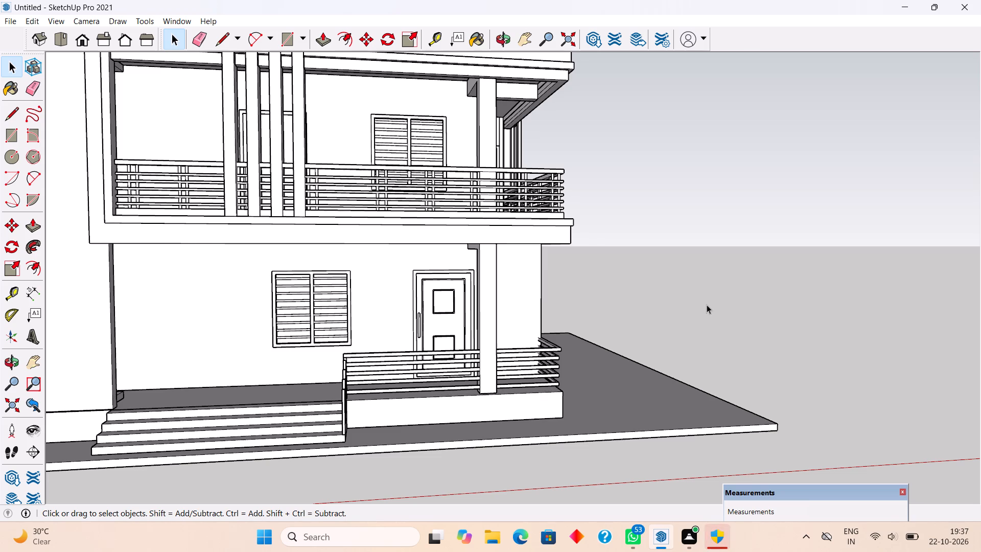
{"action": "scroll", "coordinate": [701, 302], "scroll_direction": "down", "scroll_amount": 1}
{"action": "middle_click_drag", "start_coordinate": [583, 381], "coordinate": [490, 434]}
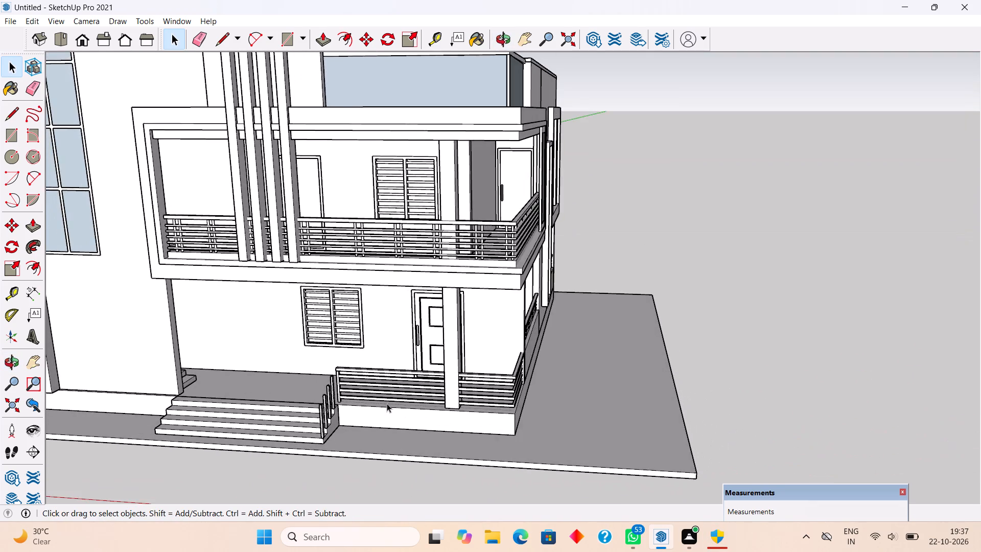
{"action": "scroll", "coordinate": [386, 402], "scroll_direction": "up", "scroll_amount": 15}
{"action": "scroll", "coordinate": [298, 415], "scroll_direction": "up", "scroll_amount": 3}
{"action": "left_click", "coordinate": [298, 415]}
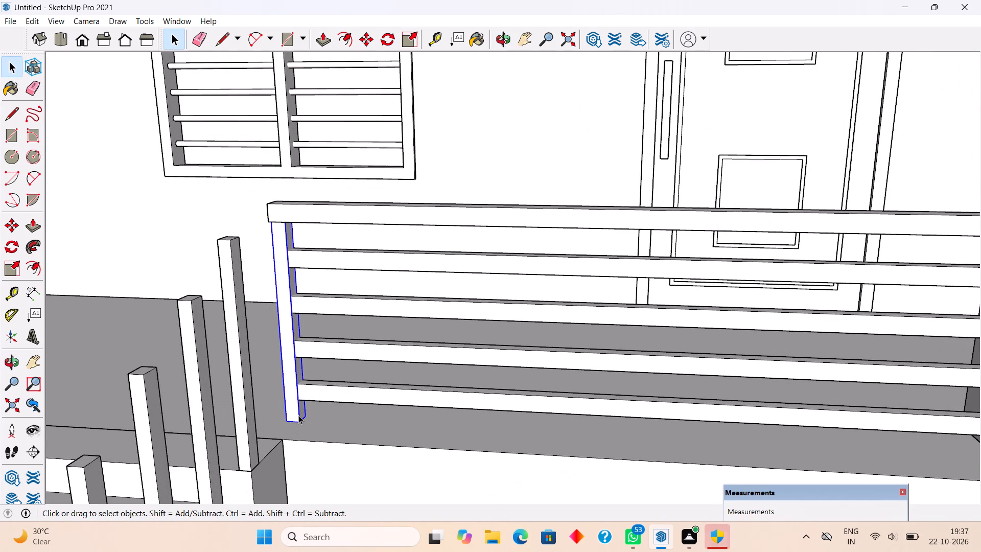
{"action": "key", "text": "m"}
{"action": "left_click", "coordinate": [298, 415]}
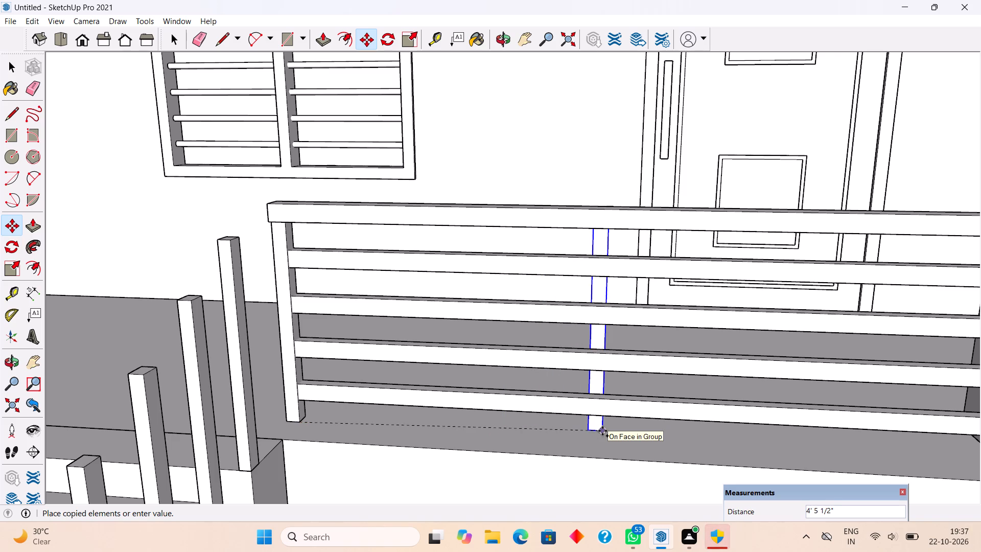
{"action": "left_click", "coordinate": [576, 432]}
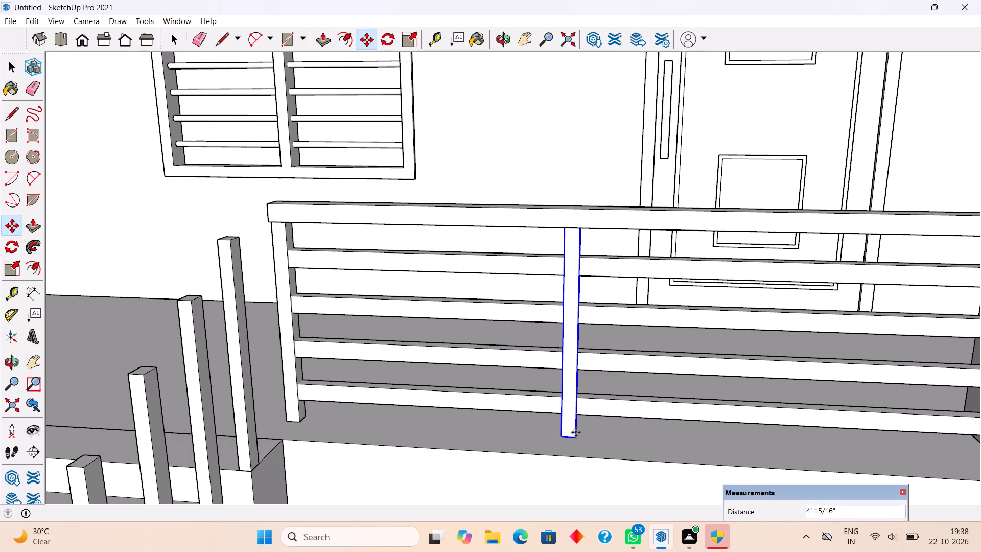
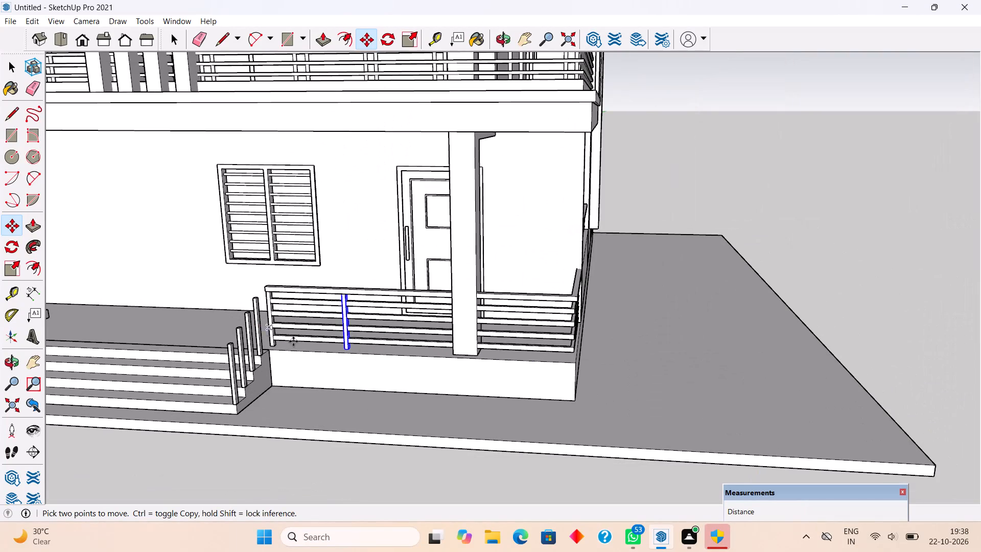
Copy the intermediate railing post about 9' 5 5/8" along the porch's front edge, past the column.
{"action": "scroll", "coordinate": [544, 346], "scroll_direction": "up", "scroll_amount": 5}
{"action": "scroll", "coordinate": [419, 388], "scroll_direction": "up", "scroll_amount": 3}
{"action": "scroll", "coordinate": [182, 350], "scroll_direction": "up", "scroll_amount": 5}
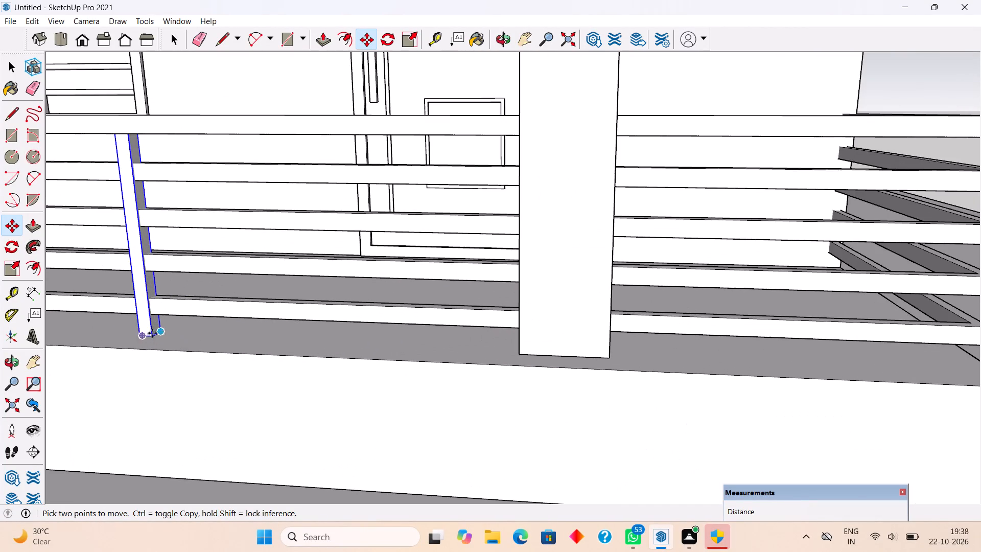
{"action": "left_click", "coordinate": [154, 338]}
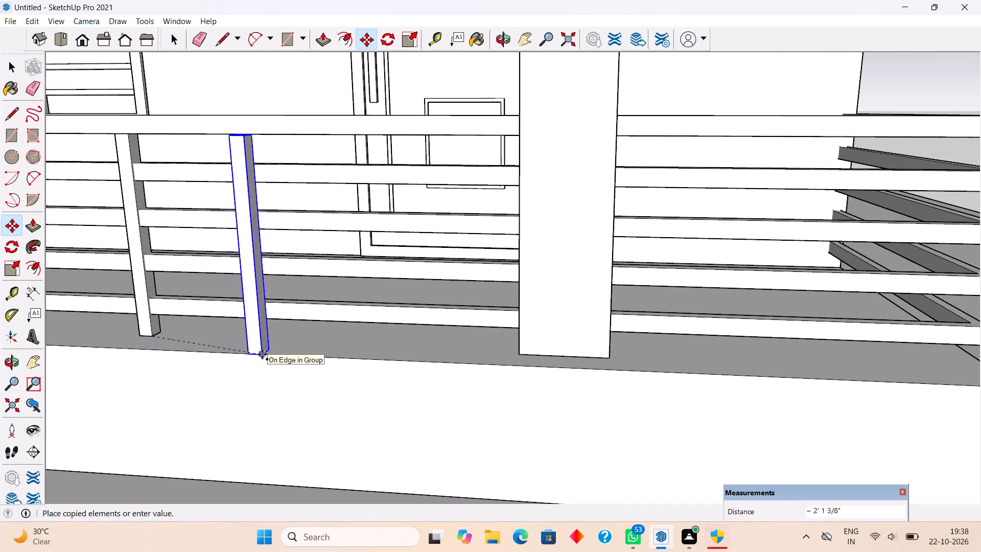
{"action": "left_click", "coordinate": [806, 363]}
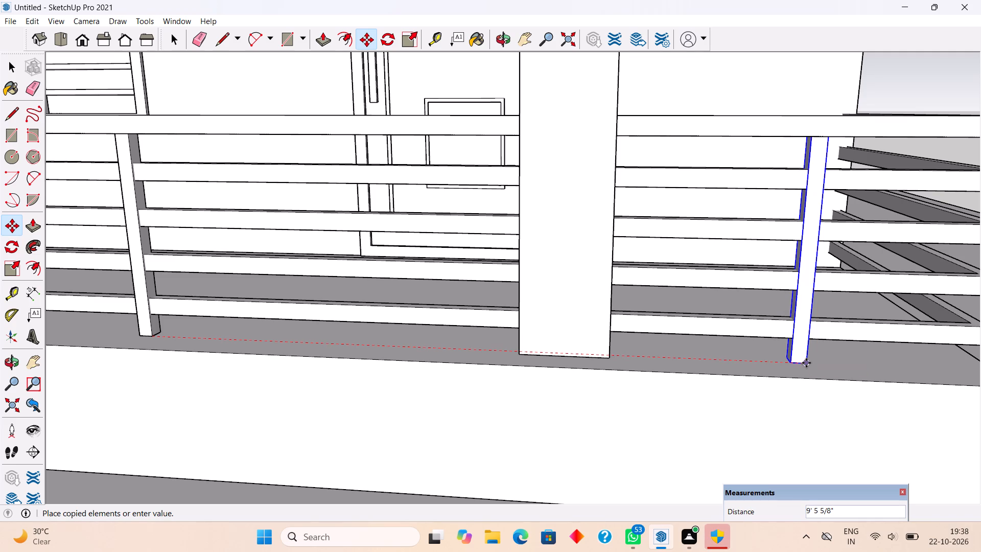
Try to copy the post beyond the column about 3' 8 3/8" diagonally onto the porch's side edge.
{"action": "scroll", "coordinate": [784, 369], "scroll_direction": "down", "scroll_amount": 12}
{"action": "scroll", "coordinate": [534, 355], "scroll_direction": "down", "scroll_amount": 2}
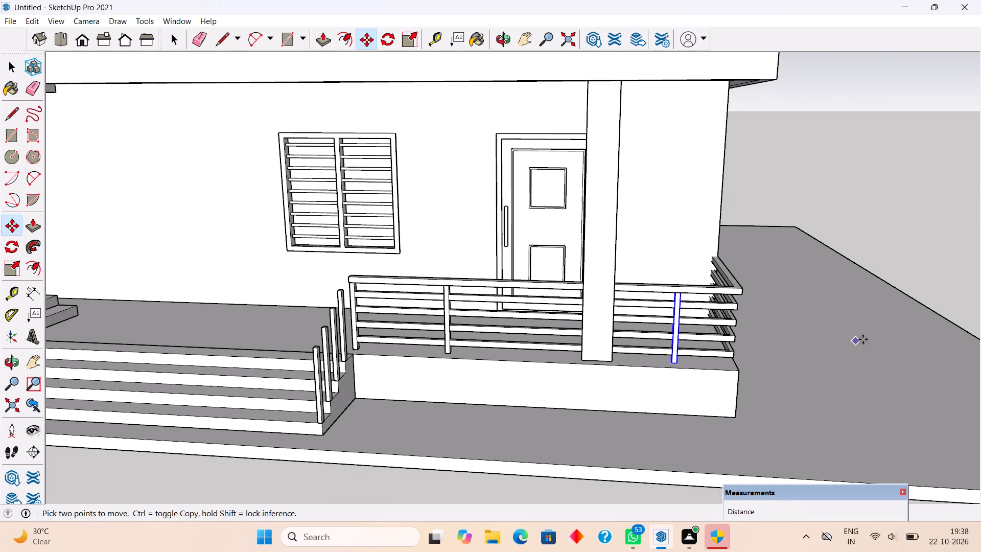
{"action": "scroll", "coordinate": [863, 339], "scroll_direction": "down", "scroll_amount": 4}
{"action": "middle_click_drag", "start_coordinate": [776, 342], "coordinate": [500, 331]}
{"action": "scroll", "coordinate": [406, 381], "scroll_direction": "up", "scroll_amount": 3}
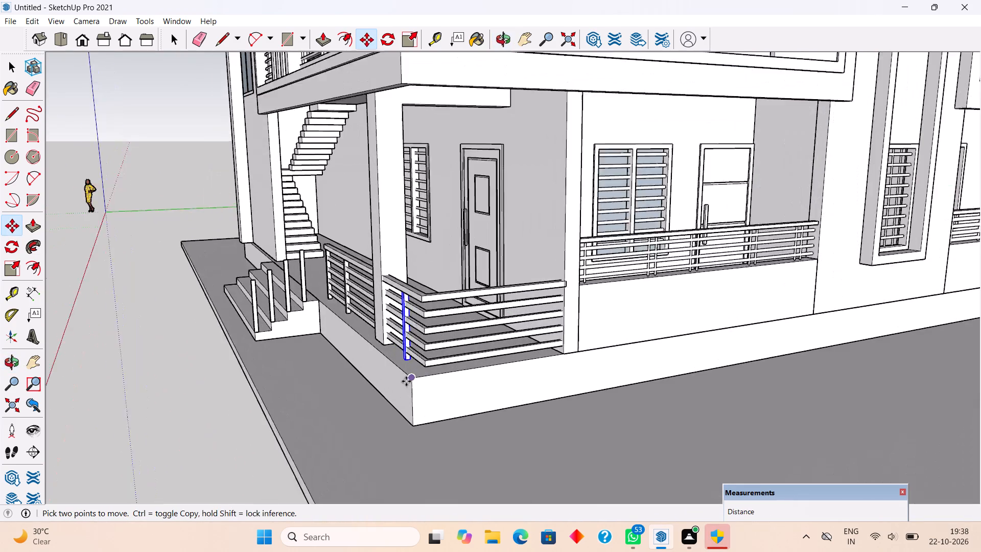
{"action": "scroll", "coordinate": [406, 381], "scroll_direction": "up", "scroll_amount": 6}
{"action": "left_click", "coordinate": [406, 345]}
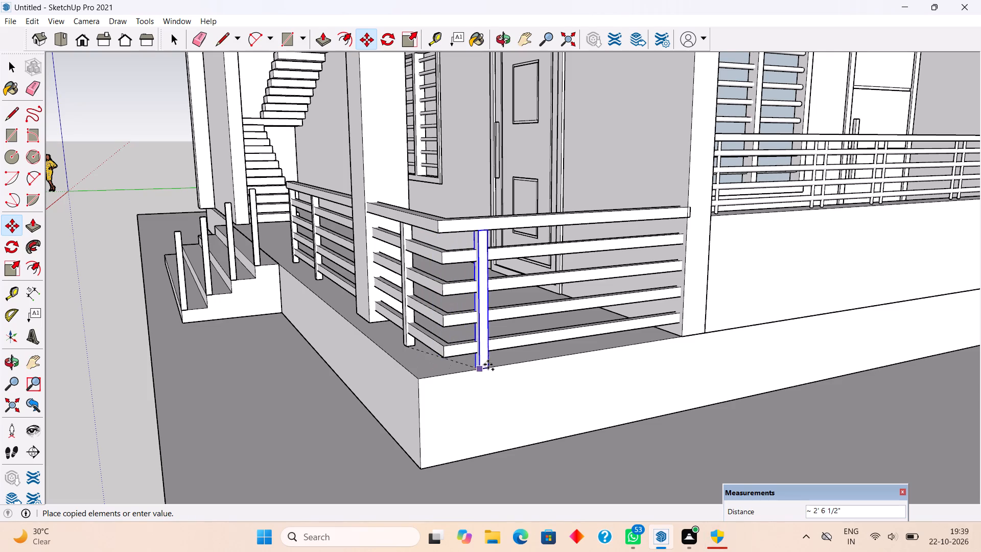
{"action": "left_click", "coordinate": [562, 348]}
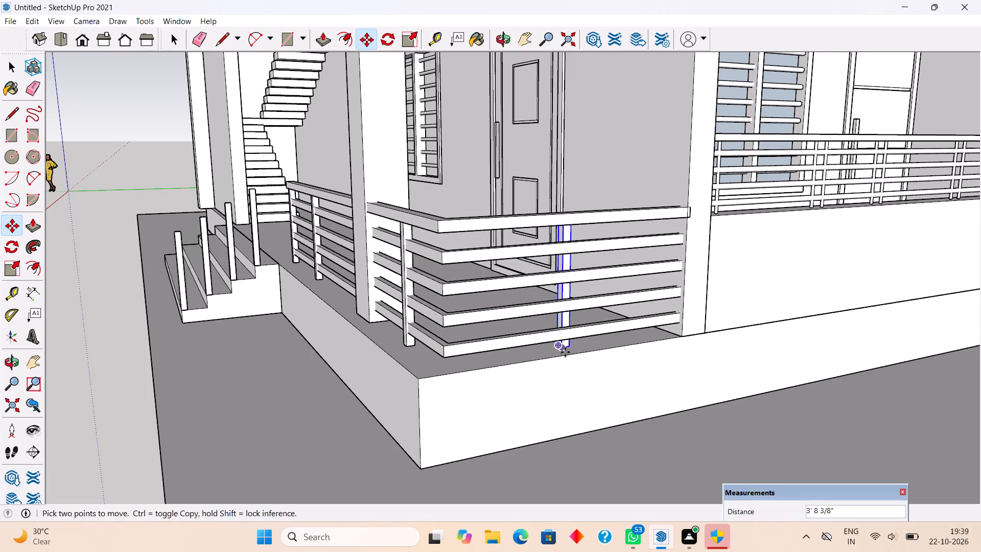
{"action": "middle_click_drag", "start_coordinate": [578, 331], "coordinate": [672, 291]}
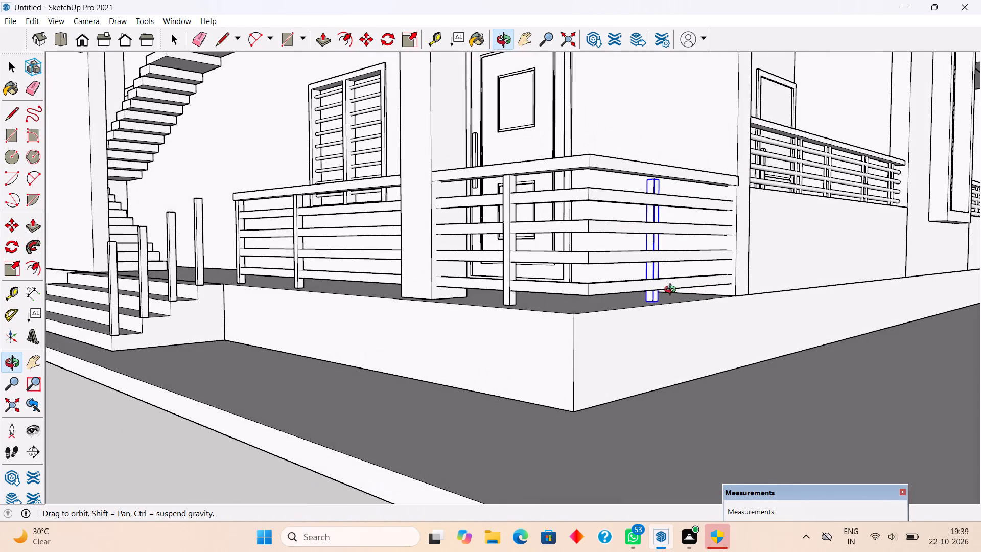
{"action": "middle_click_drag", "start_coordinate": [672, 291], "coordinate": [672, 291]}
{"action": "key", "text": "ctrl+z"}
Copy the post beyond the column about 2' 1 3/8" to the porch corner and move the copy about 2' 10 3/8" along the side edge.
{"action": "scroll", "coordinate": [460, 305], "scroll_direction": "up", "scroll_amount": 8}
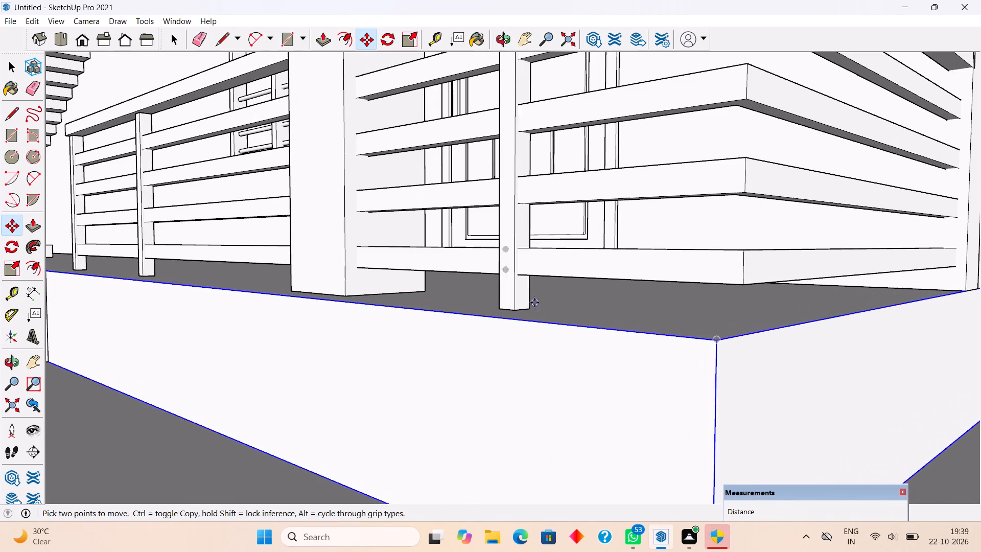
{"action": "left_click", "coordinate": [520, 309]}
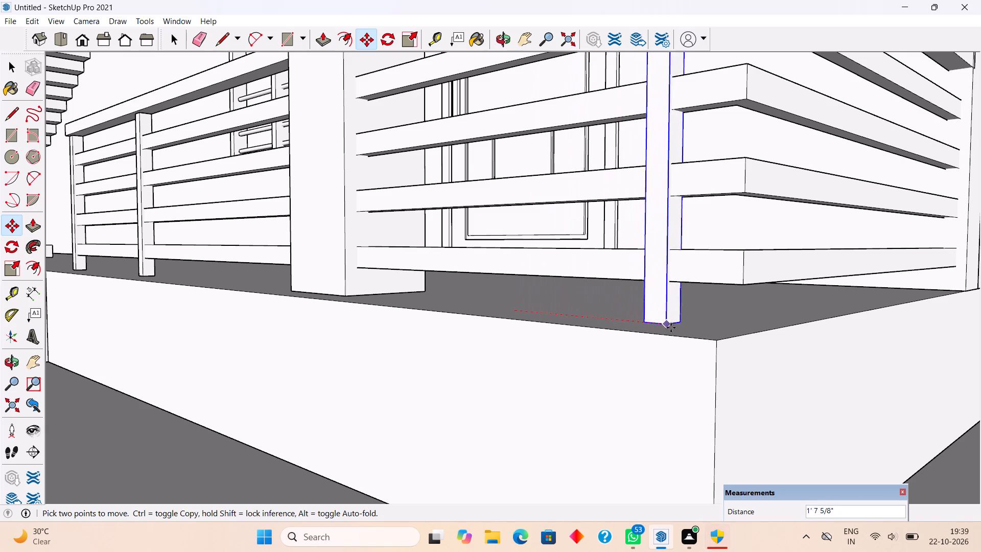
{"action": "left_click", "coordinate": [723, 334]}
{"action": "middle_click_drag", "start_coordinate": [751, 332], "coordinate": [425, 411]}
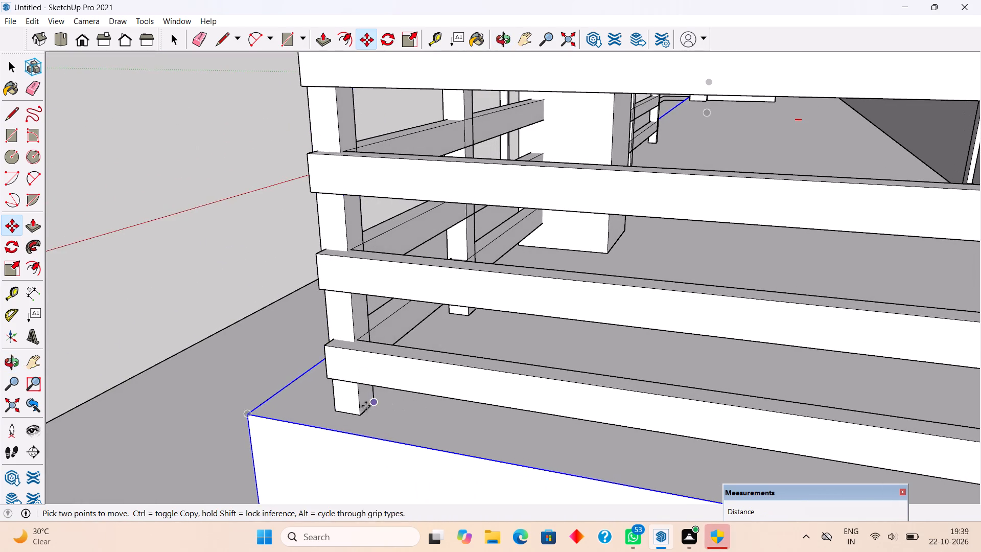
{"action": "left_click", "coordinate": [363, 406]}
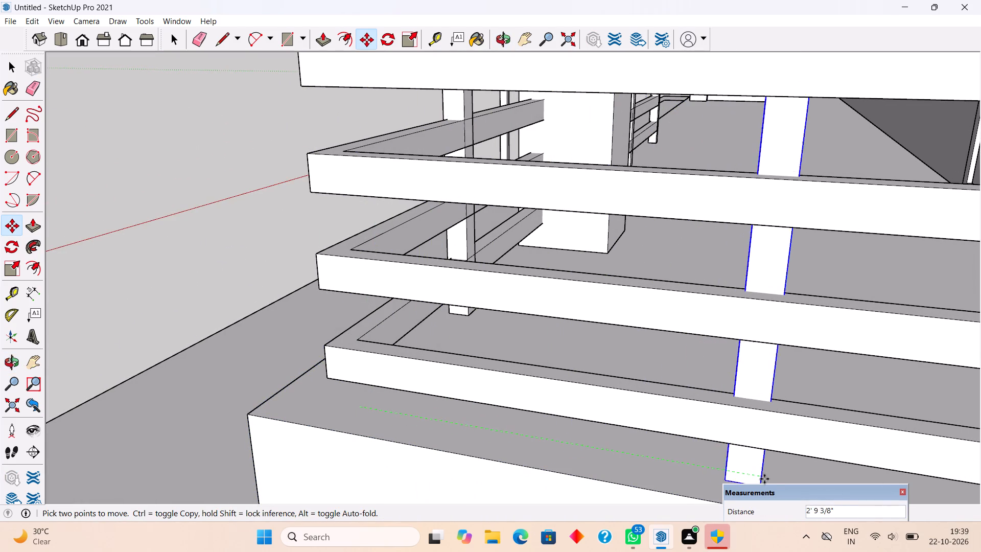
{"action": "left_click", "coordinate": [776, 480]}
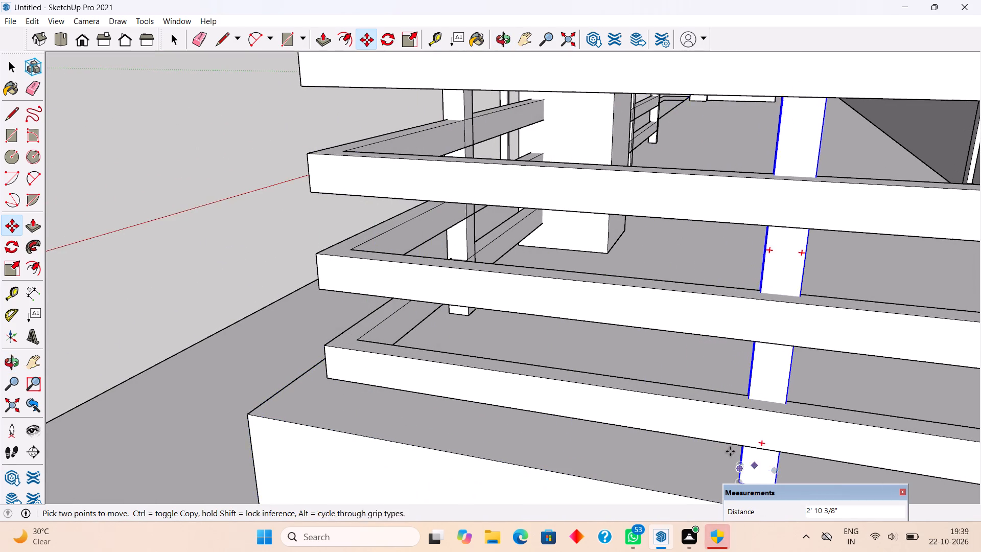
Shift the side-edge post outward about 1 3/16" into line with the side rails and deselect it.
{"action": "scroll", "coordinate": [713, 443], "scroll_direction": "down", "scroll_amount": 8}
{"action": "middle_click_drag", "start_coordinate": [766, 440], "coordinate": [510, 374]}
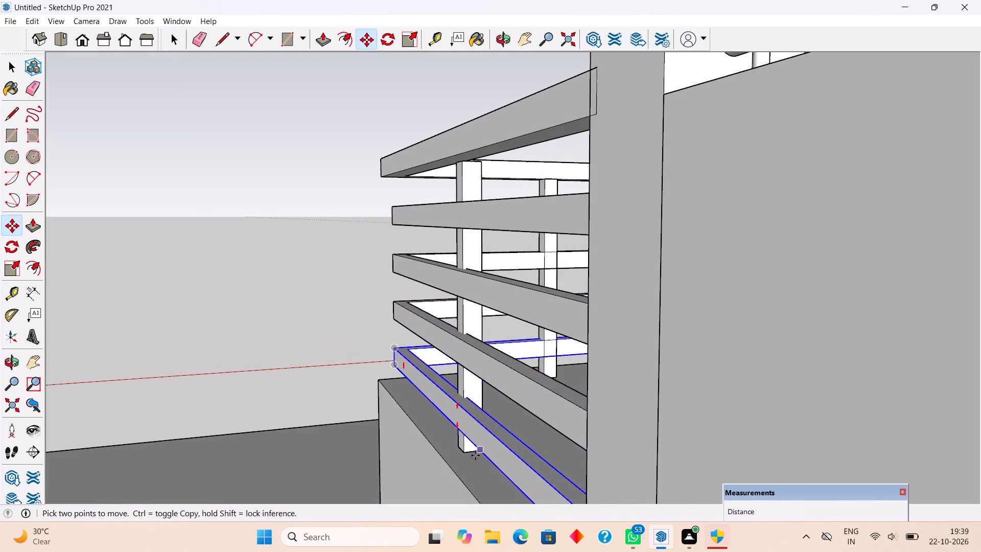
{"action": "scroll", "coordinate": [472, 457], "scroll_direction": "up", "scroll_amount": 6}
{"action": "left_click", "coordinate": [462, 452]}
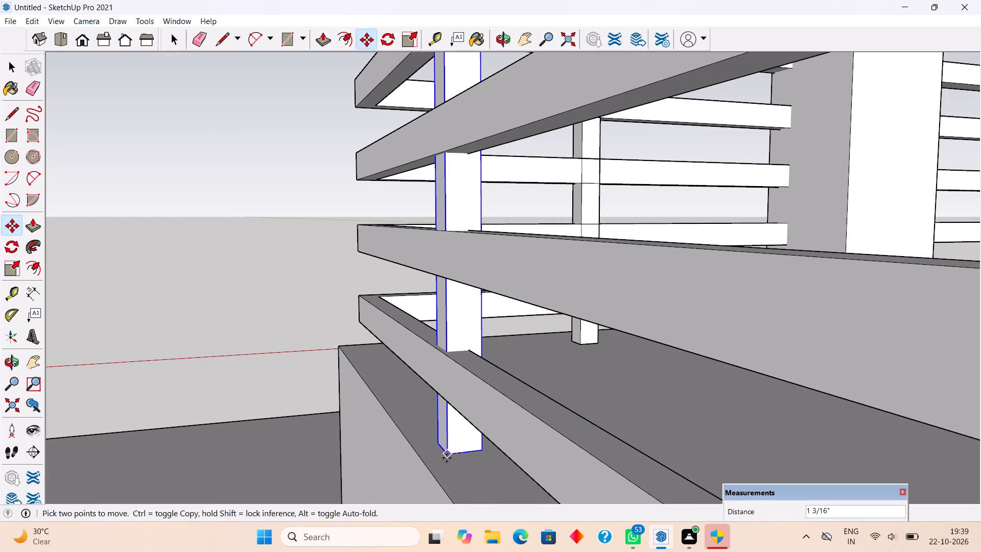
{"action": "left_click", "coordinate": [447, 458]}
{"action": "scroll", "coordinate": [447, 458], "scroll_direction": "down", "scroll_amount": 6}
{"action": "key", "text": "space"}
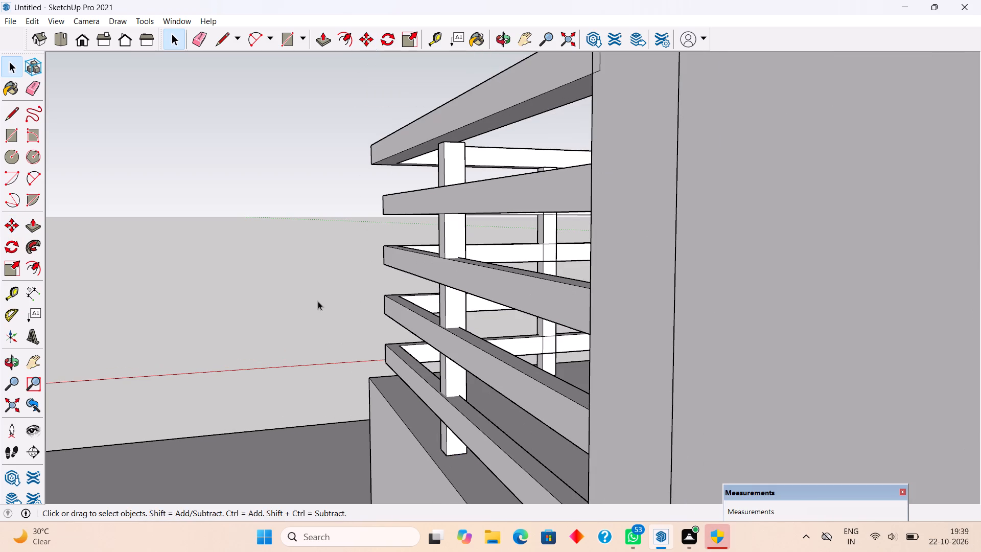
{"action": "left_click", "coordinate": [318, 301]}
Review the porch railing and the front of the house from several angles.
{"action": "scroll", "coordinate": [318, 301], "scroll_direction": "down", "scroll_amount": 10}
{"action": "middle_click_drag", "start_coordinate": [334, 315], "coordinate": [890, 270]}
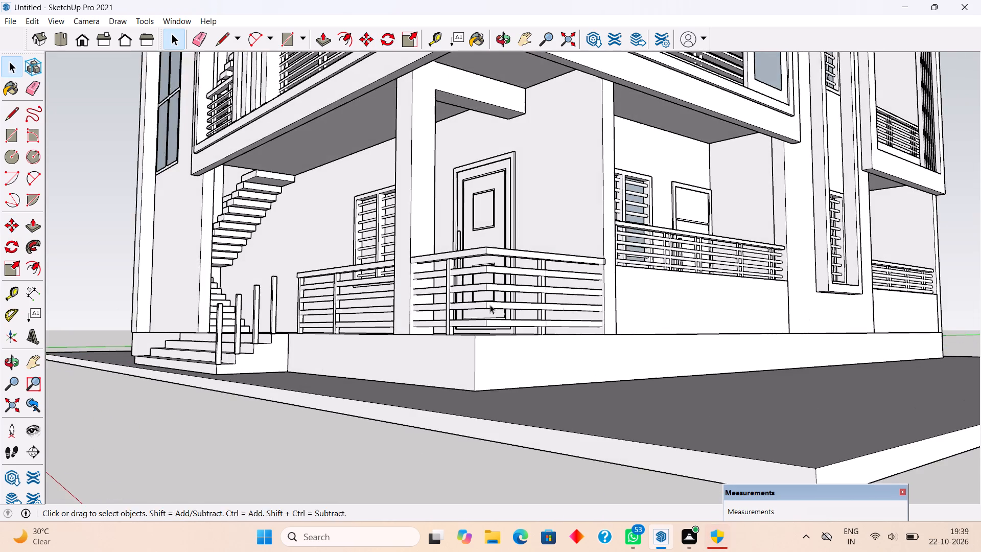
{"action": "middle_click_drag", "start_coordinate": [435, 302], "coordinate": [644, 374]}
{"action": "scroll", "coordinate": [443, 311], "scroll_direction": "down", "scroll_amount": 1}
{"action": "scroll", "coordinate": [644, 374], "scroll_direction": "down", "scroll_amount": 4}
{"action": "middle_click_drag", "start_coordinate": [478, 330], "coordinate": [518, 342]}
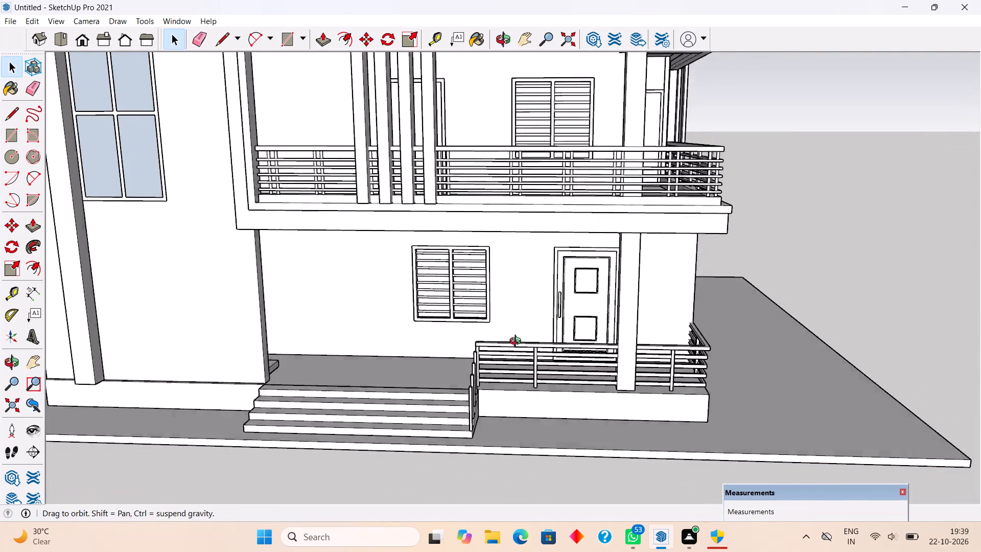
{"action": "middle_click_drag", "start_coordinate": [518, 342], "coordinate": [581, 339]}
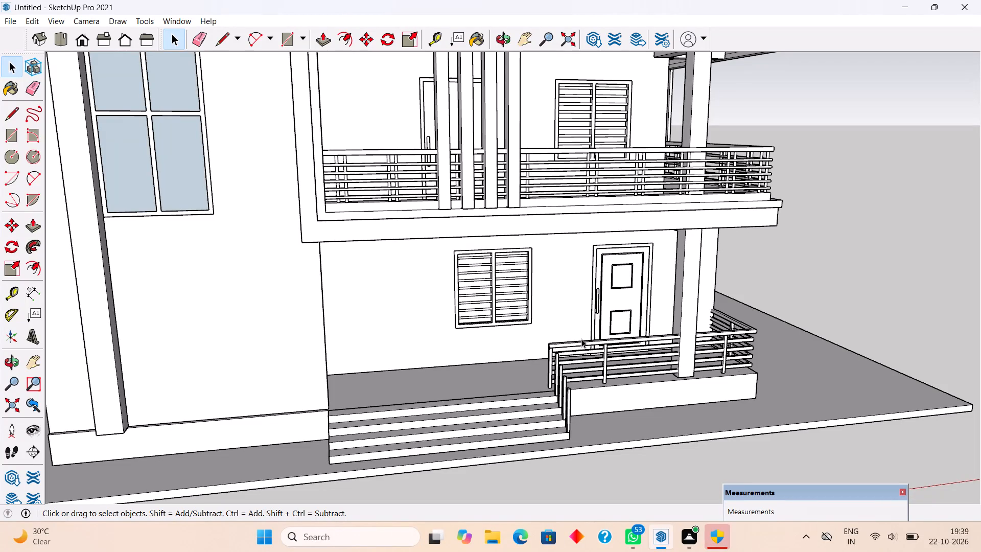
{"action": "left_click", "coordinate": [868, 537]}
{"action": "left_click", "coordinate": [588, 425]}
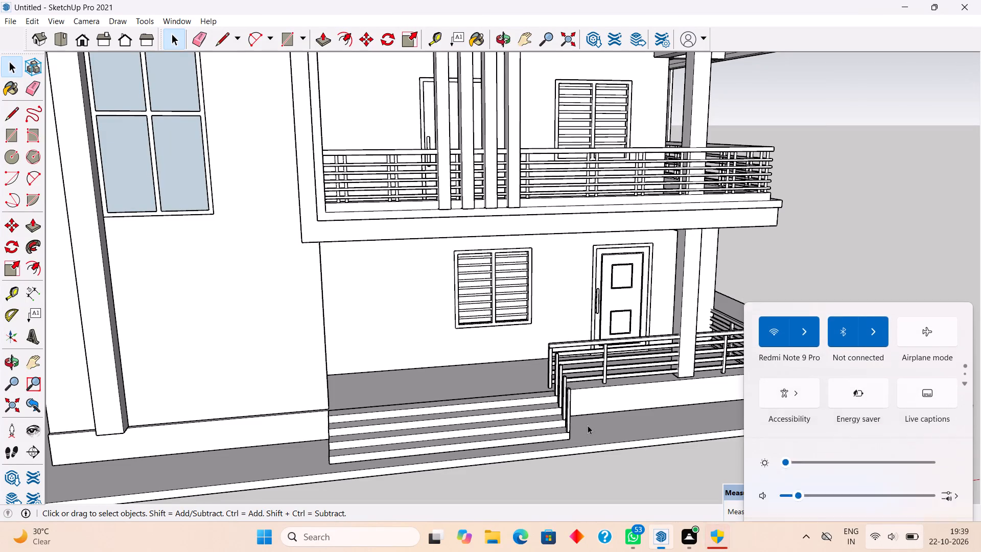
{"action": "scroll", "coordinate": [588, 425], "scroll_direction": "down", "scroll_amount": 3}
{"action": "left_click", "coordinate": [741, 283]}
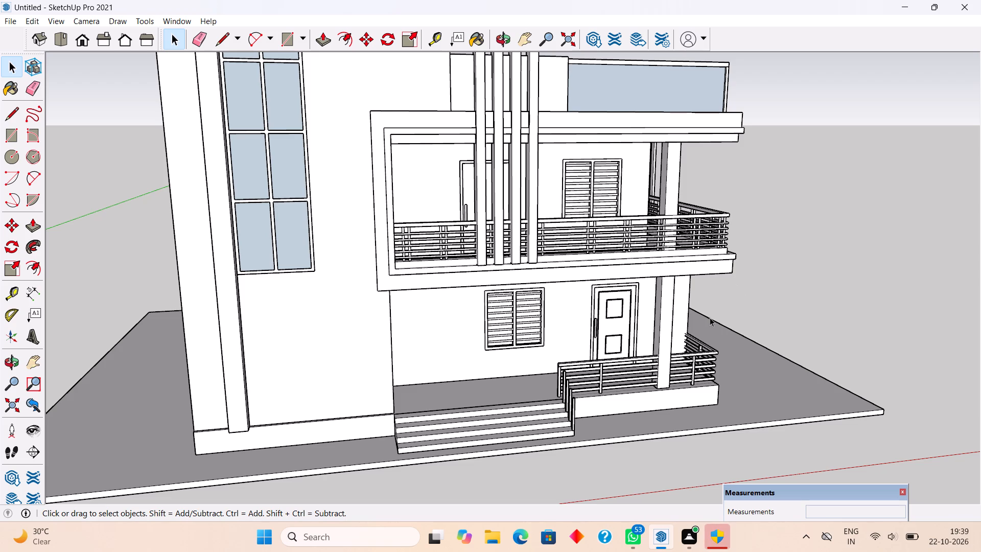
Draw a rectangle about 2 5/16" by 3" on the top handrail's front face, above the end post at the steps.
{"action": "scroll", "coordinate": [717, 323], "scroll_direction": "up", "scroll_amount": 1}
{"action": "scroll", "coordinate": [588, 399], "scroll_direction": "up", "scroll_amount": 3}
{"action": "scroll", "coordinate": [528, 394], "scroll_direction": "up", "scroll_amount": 4}
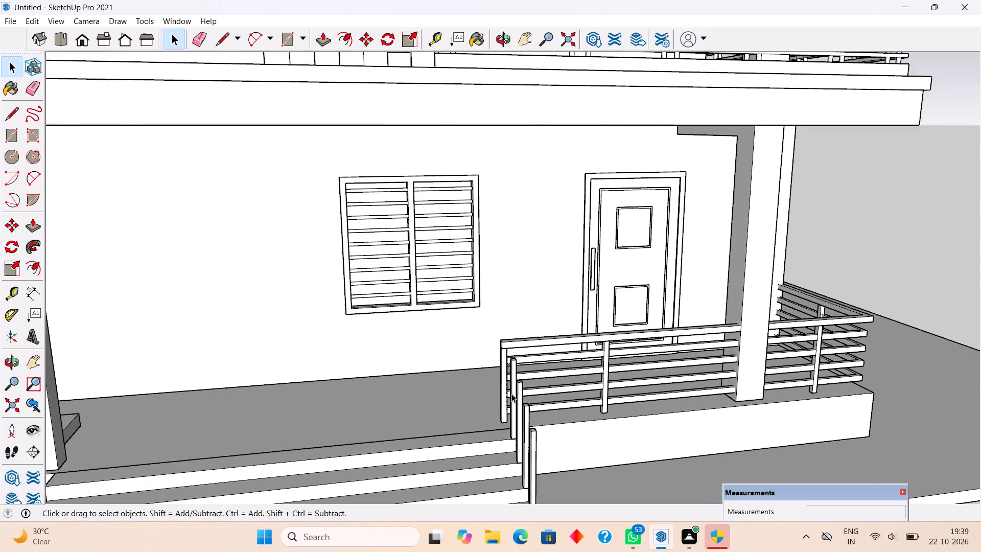
{"action": "middle_click_drag", "start_coordinate": [516, 385], "coordinate": [709, 332]}
{"action": "scroll", "coordinate": [711, 344], "scroll_direction": "up", "scroll_amount": 3}
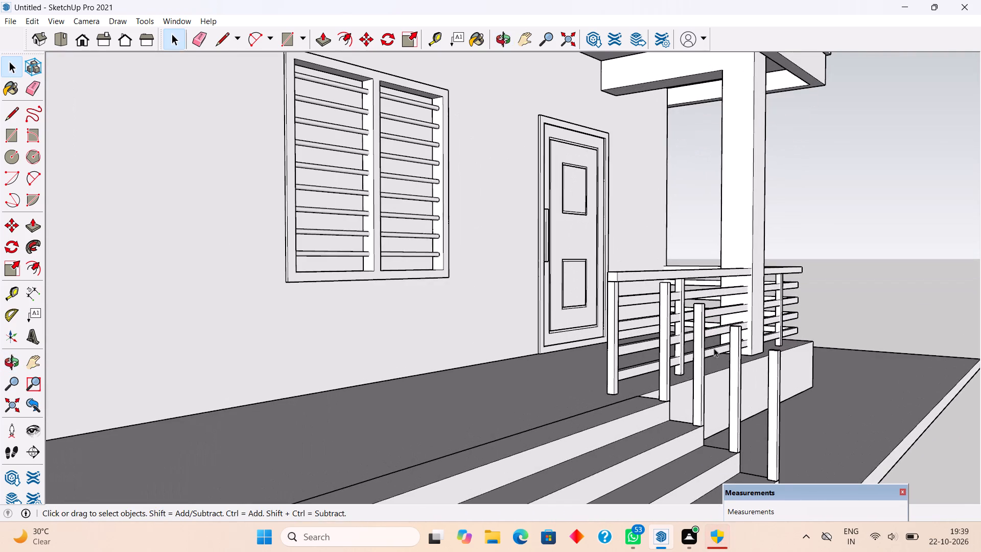
{"action": "middle_click_drag", "start_coordinate": [715, 350], "coordinate": [563, 381]}
{"action": "scroll", "coordinate": [295, 321], "scroll_direction": "up", "scroll_amount": 3}
{"action": "middle_click_drag", "start_coordinate": [364, 339], "coordinate": [346, 342]}
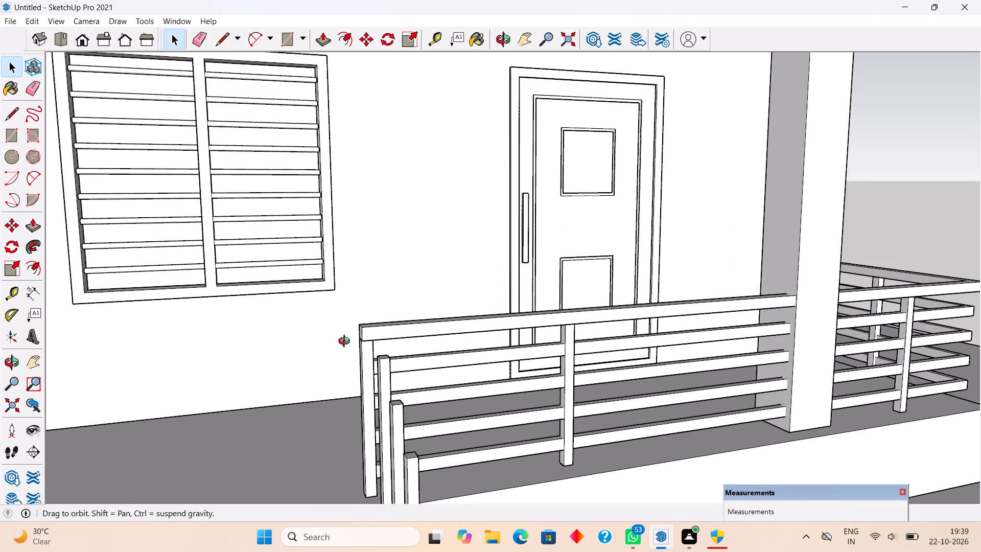
{"action": "middle_click_drag", "start_coordinate": [346, 342], "coordinate": [316, 346]}
{"action": "scroll", "coordinate": [316, 342], "scroll_direction": "up", "scroll_amount": 10}
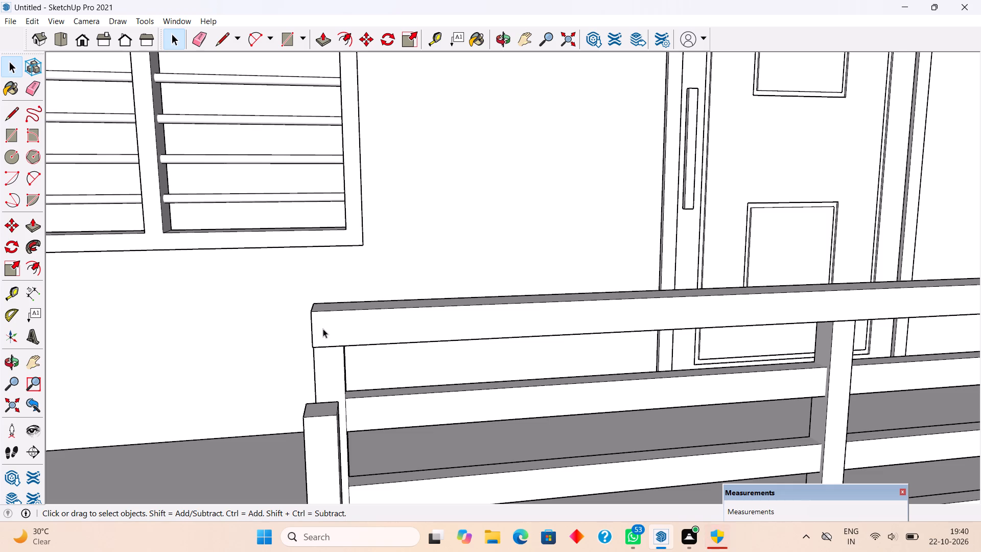
{"action": "key", "text": "r"}
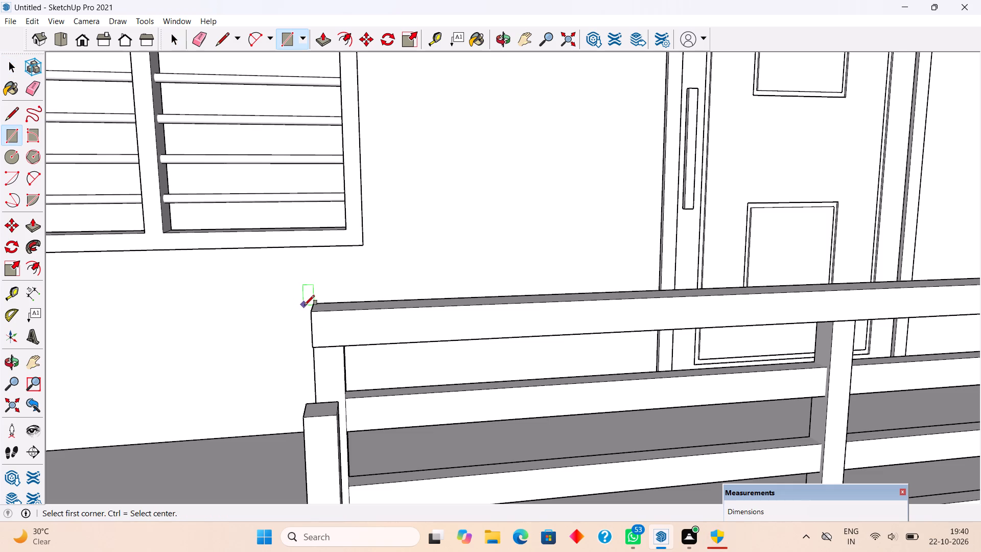
{"action": "left_click", "coordinate": [309, 311]}
{"action": "left_click", "coordinate": [342, 346]}
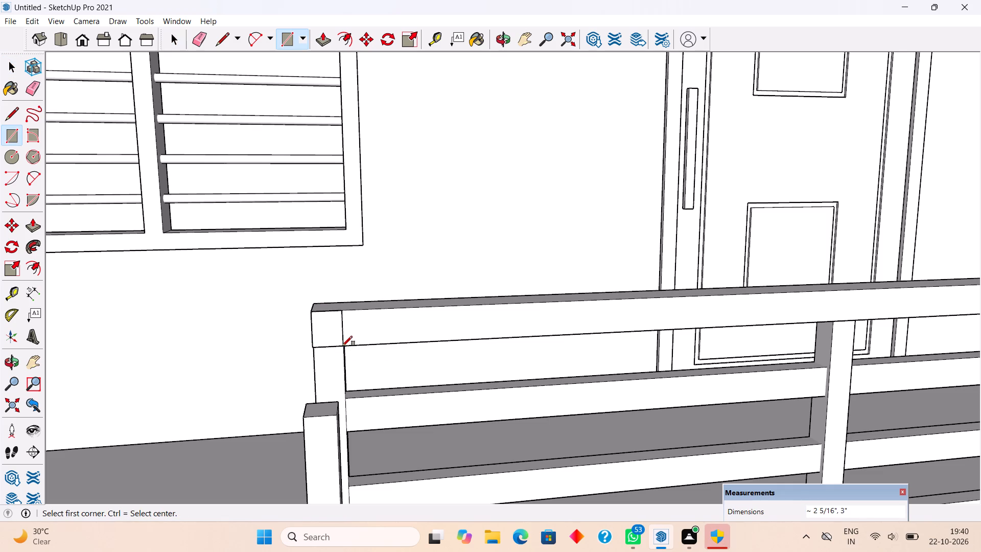
Draw a sloping path line from the middle of the rectangle's bottom edge to the top of the lowest step post.
{"action": "key", "text": "l"}
{"action": "left_click", "coordinate": [324, 349]}
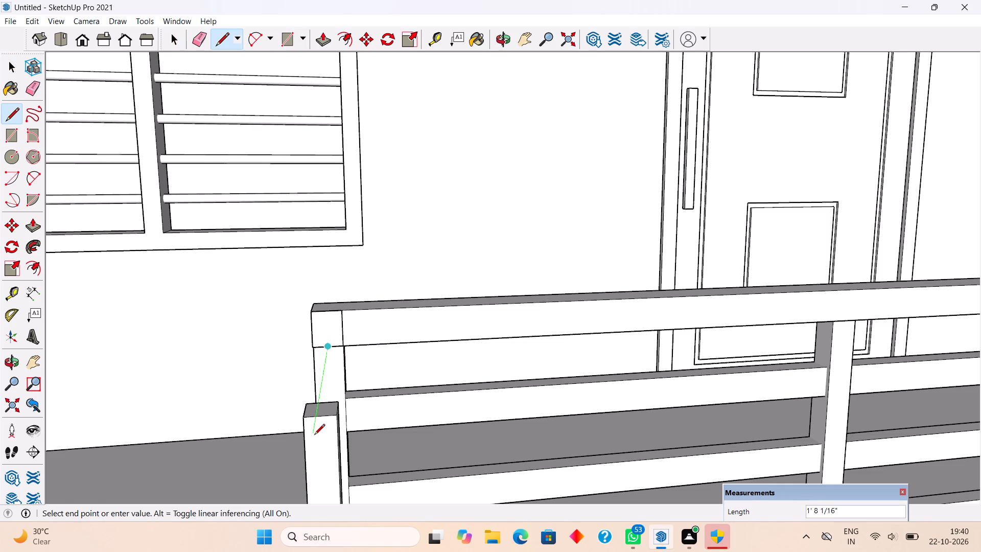
{"action": "scroll", "coordinate": [314, 436], "scroll_direction": "down", "scroll_amount": 11}
{"action": "scroll", "coordinate": [335, 382], "scroll_direction": "down", "scroll_amount": 9}
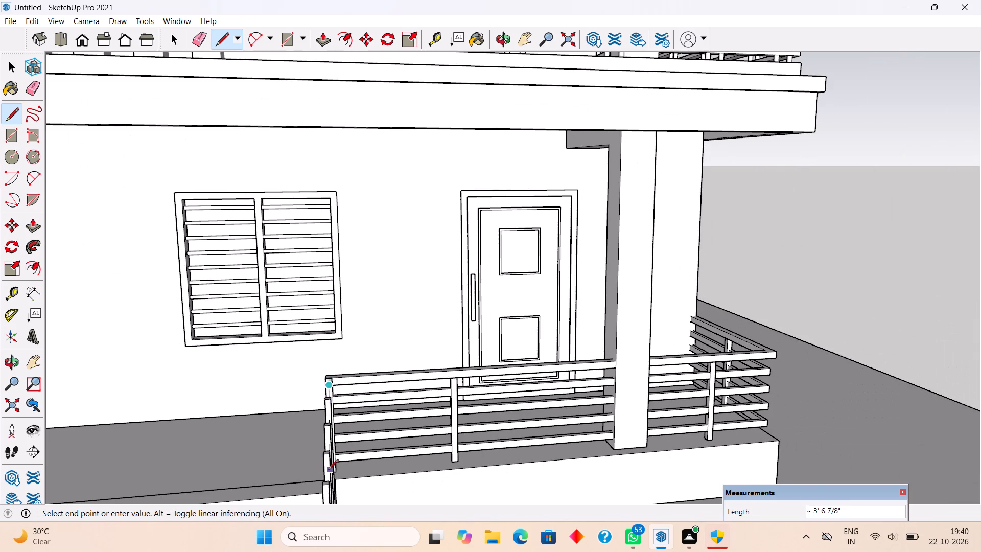
{"action": "scroll", "coordinate": [323, 406], "scroll_direction": "down", "scroll_amount": 5}
{"action": "scroll", "coordinate": [323, 457], "scroll_direction": "up", "scroll_amount": 17}
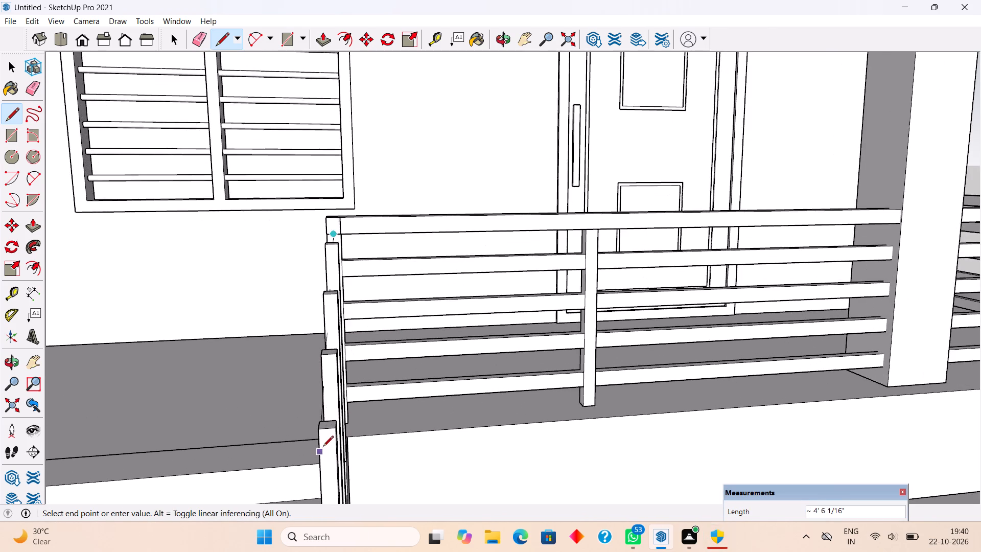
{"action": "scroll", "coordinate": [323, 447], "scroll_direction": "up", "scroll_amount": 4}
{"action": "left_click", "coordinate": [326, 425]}
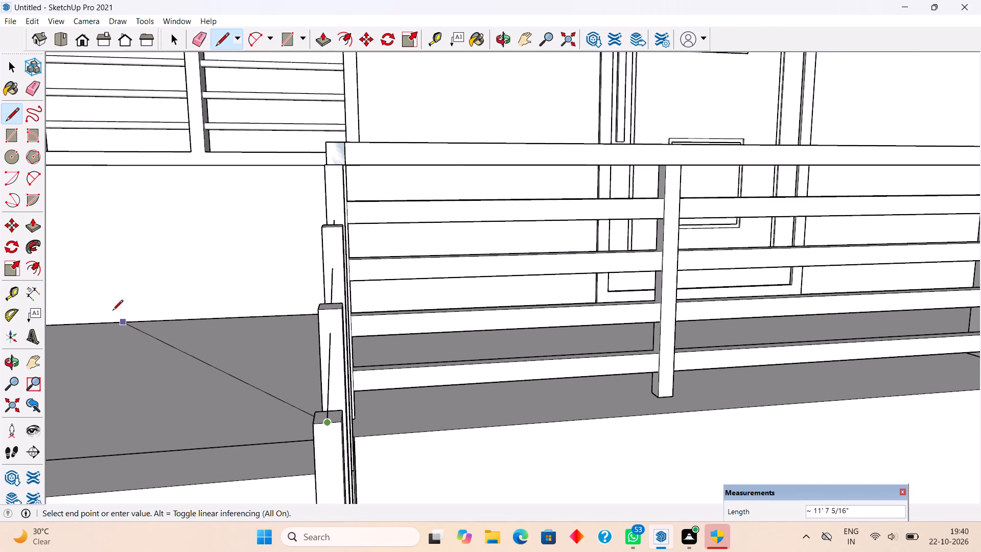
{"action": "key", "text": "space"}
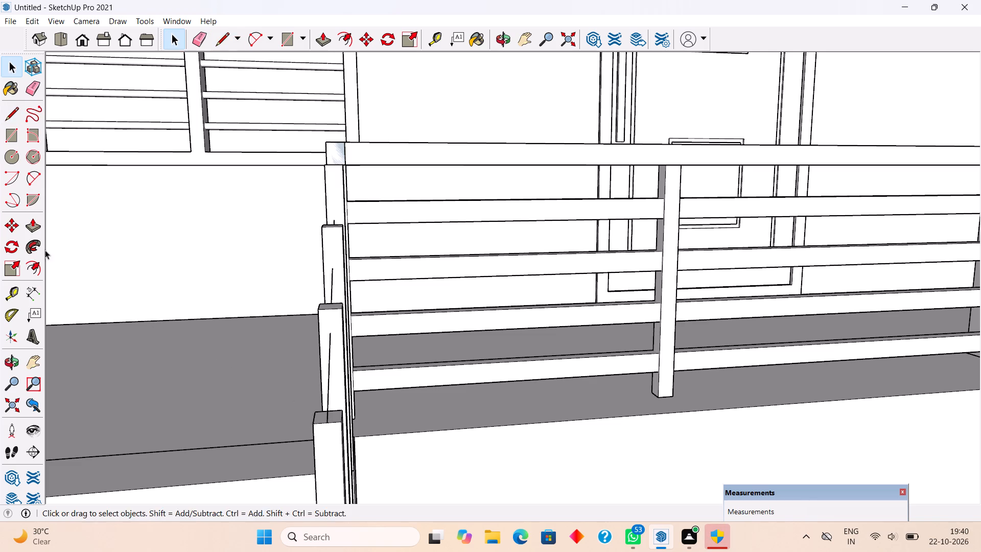
Extrude the rectangle with Follow Me along the sloping line to the lowest post to form the steps' handrail.
{"action": "left_click", "coordinate": [38, 241]}
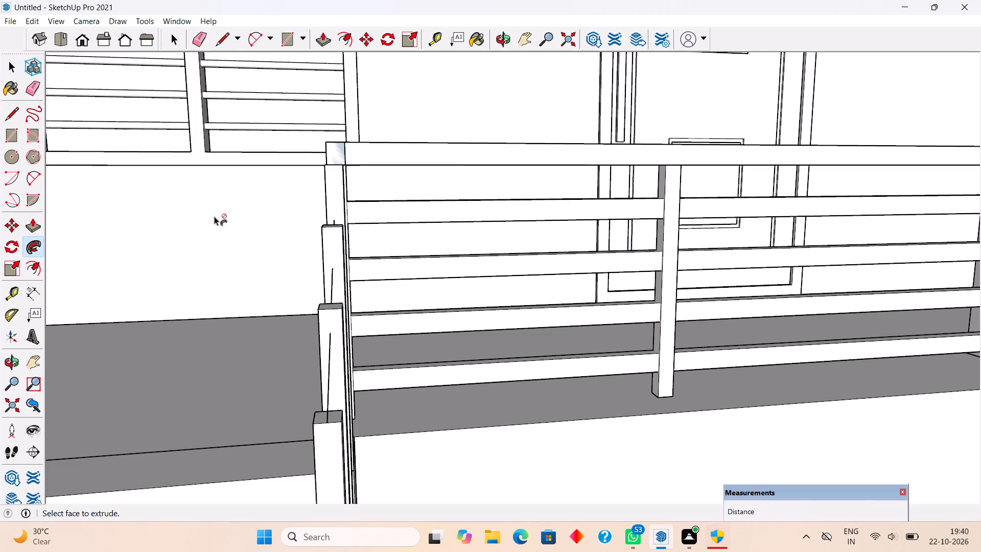
{"action": "left_click", "coordinate": [334, 156]}
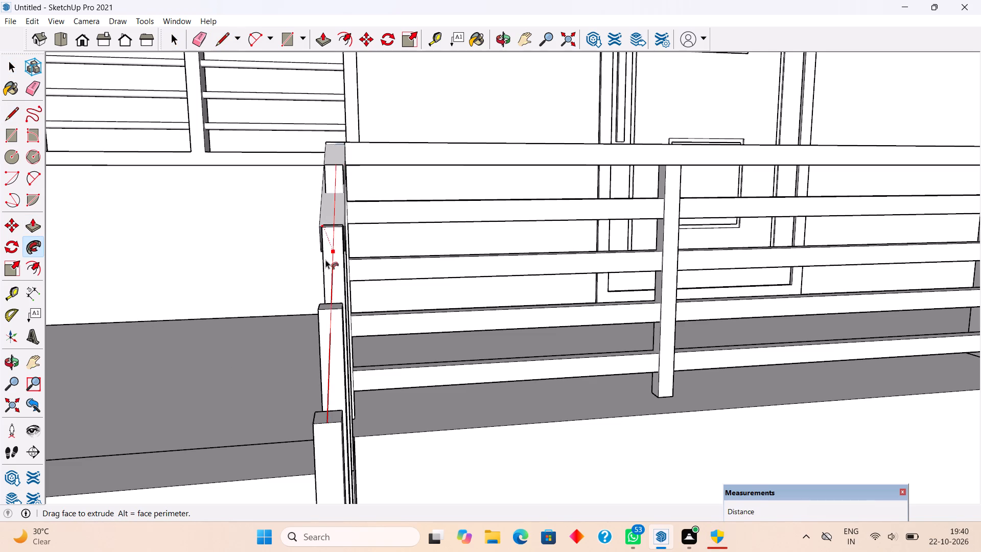
{"action": "left_click", "coordinate": [326, 424]}
{"action": "middle_click_drag", "start_coordinate": [393, 422], "coordinate": [536, 412]}
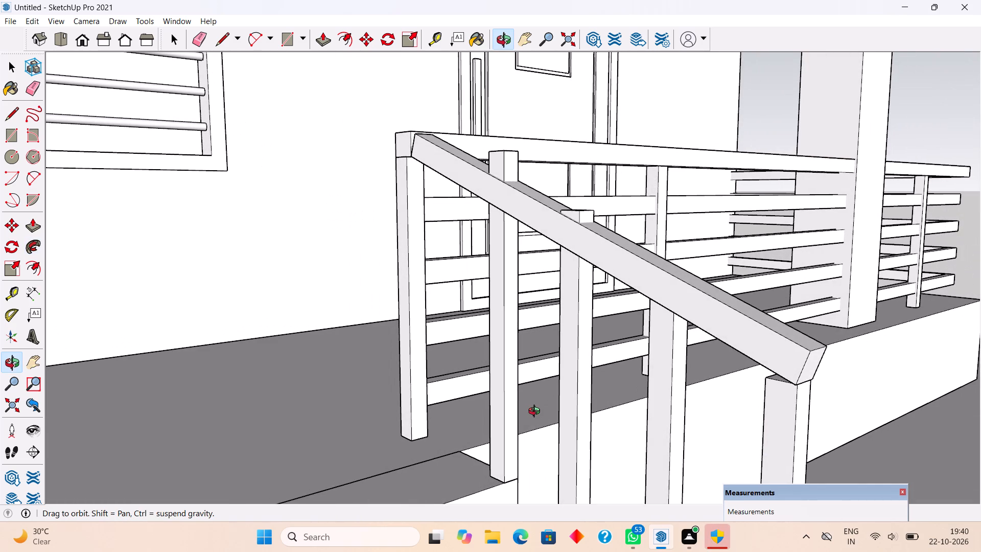
Push the top of the uppermost step post down about 4 3/4" so it no longer projects above the sloping handrail.
{"action": "middle_click_drag", "start_coordinate": [536, 412], "coordinate": [489, 422]}
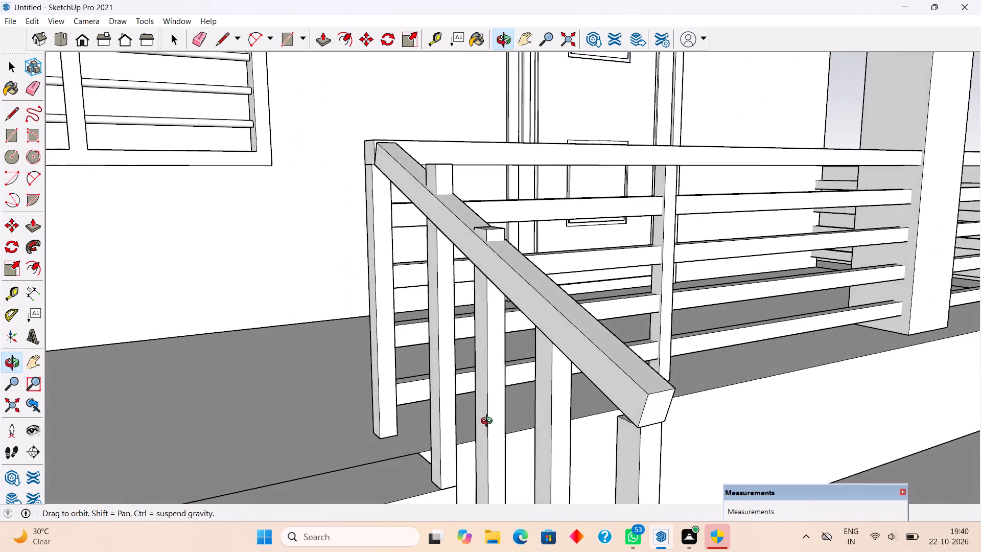
{"action": "middle_click_drag", "start_coordinate": [489, 422], "coordinate": [505, 432]}
{"action": "scroll", "coordinate": [505, 432], "scroll_direction": "down", "scroll_amount": 2}
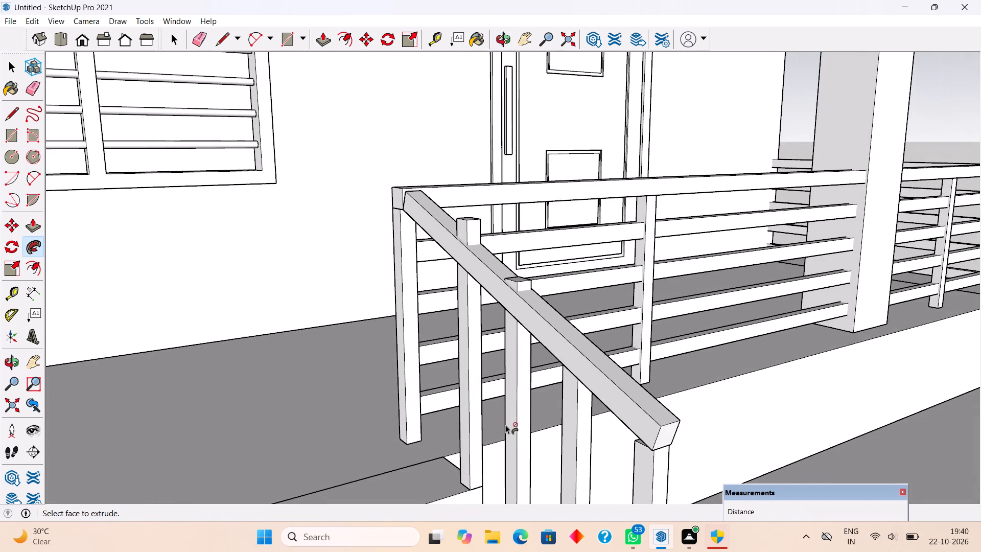
{"action": "scroll", "coordinate": [505, 425], "scroll_direction": "down", "scroll_amount": 3}
{"action": "scroll", "coordinate": [419, 255], "scroll_direction": "up", "scroll_amount": 4}
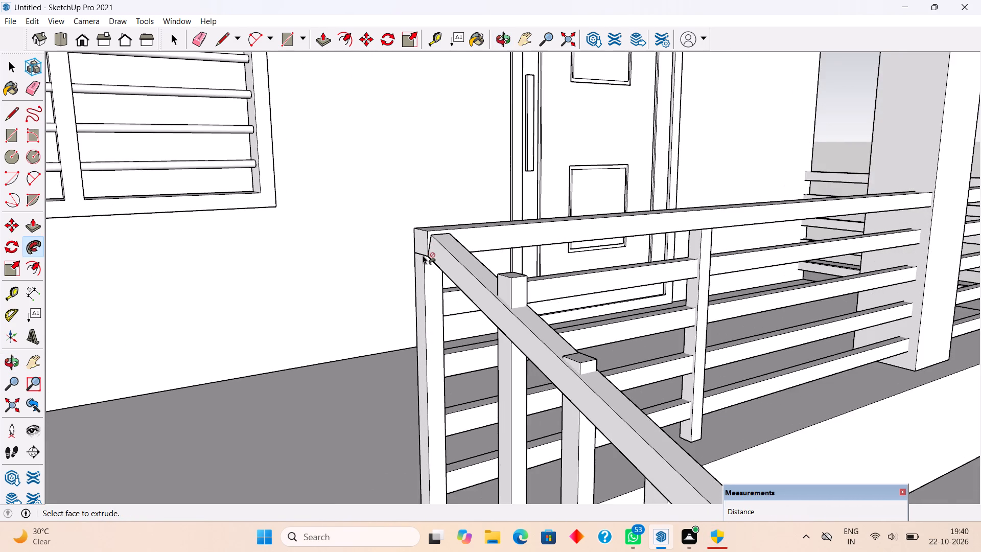
{"action": "scroll", "coordinate": [423, 255], "scroll_direction": "up", "scroll_amount": 1}
{"action": "key", "text": "space"}
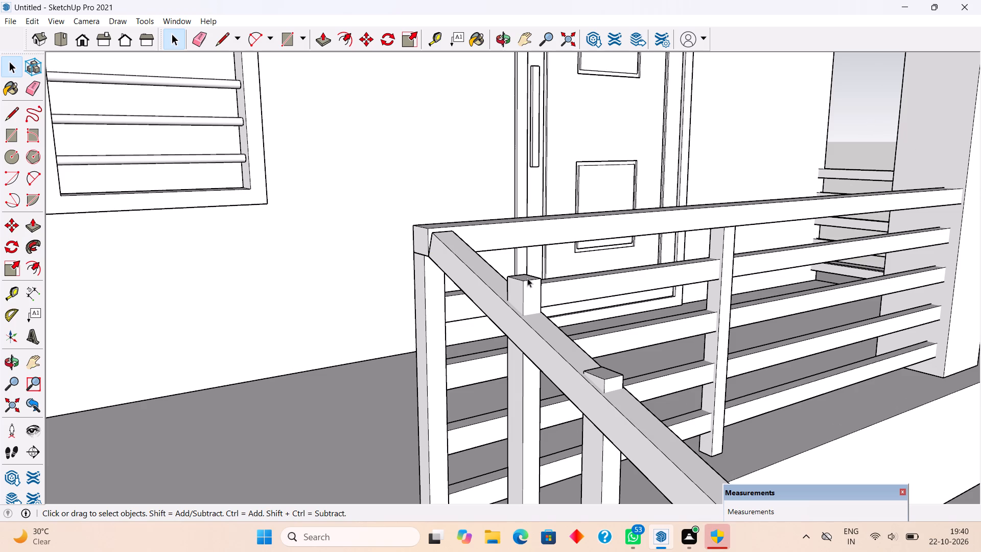
{"action": "triple_click", "coordinate": [527, 278]}
{"action": "middle_click_drag", "start_coordinate": [517, 306], "coordinate": [539, 429]}
{"action": "key", "text": "p"}
{"action": "left_click", "coordinate": [532, 343]}
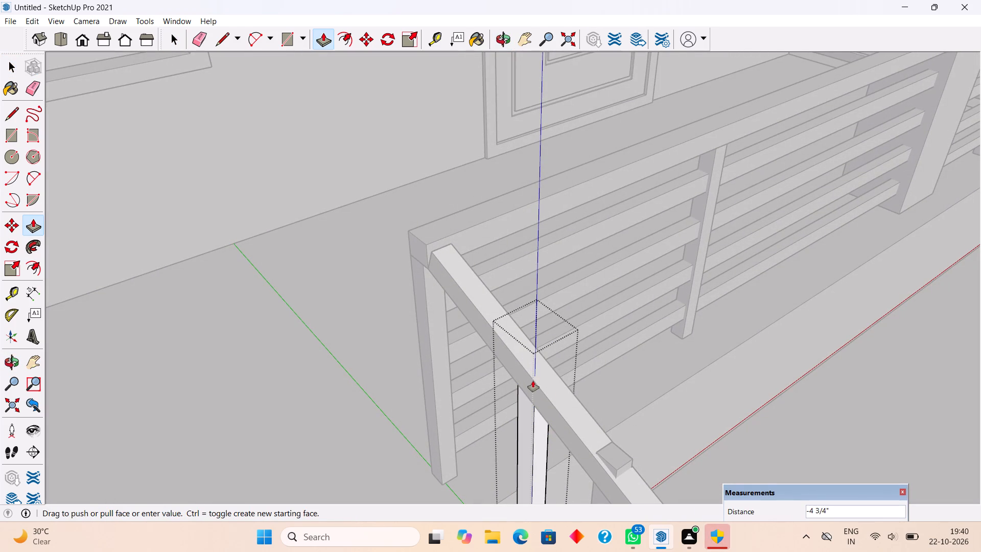
{"action": "left_click", "coordinate": [533, 381]}
Push the top of the second step post down until it sits beneath the sloping handrail's top surface.
{"action": "scroll", "coordinate": [386, 372], "scroll_direction": "down", "scroll_amount": 5}
{"action": "scroll", "coordinate": [362, 330], "scroll_direction": "down", "scroll_amount": 4}
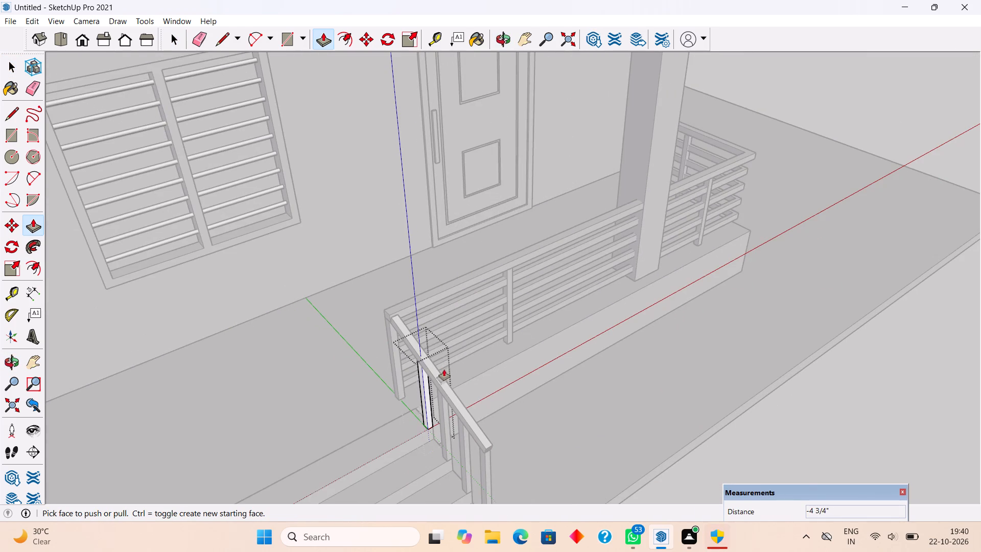
{"action": "key", "text": "space"}
{"action": "scroll", "coordinate": [446, 384], "scroll_direction": "up", "scroll_amount": 5}
{"action": "double_click", "coordinate": [441, 377]}
{"action": "left_click", "coordinate": [441, 377]}
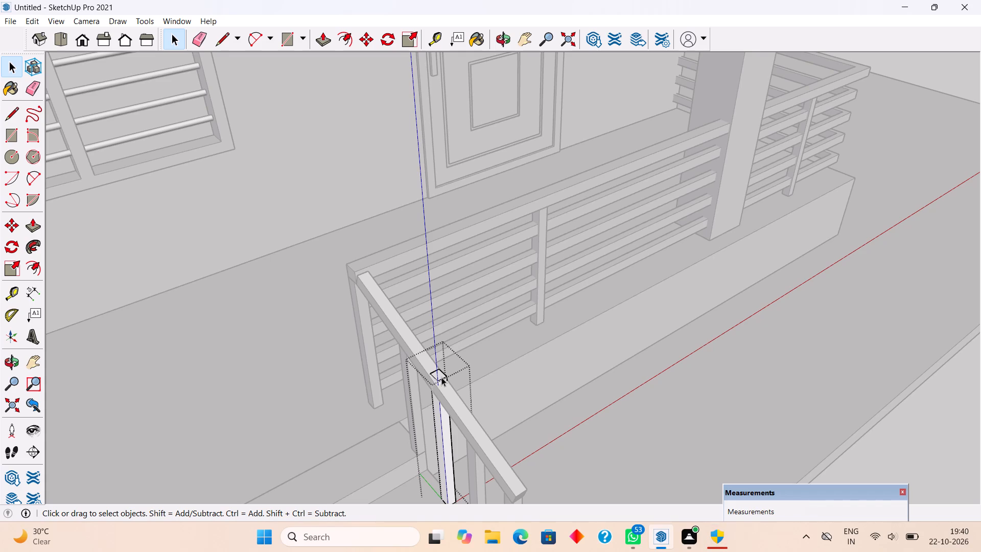
{"action": "scroll", "coordinate": [439, 375], "scroll_direction": "up", "scroll_amount": 5}
{"action": "left_click", "coordinate": [439, 375]}
{"action": "key", "text": "p"}
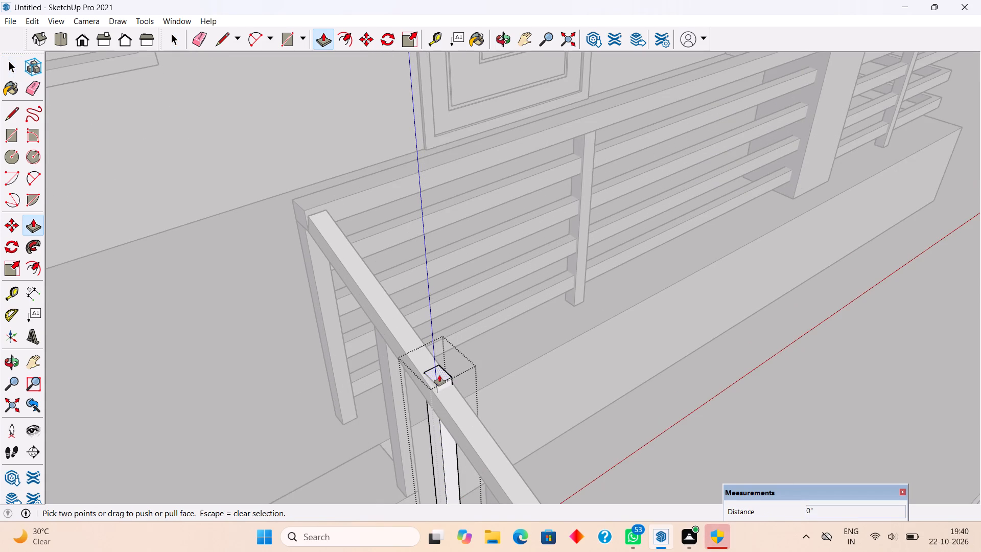
{"action": "left_click", "coordinate": [439, 375]}
{"action": "left_click", "coordinate": [442, 399]}
{"action": "middle_click_drag", "start_coordinate": [442, 402], "coordinate": [452, 329]}
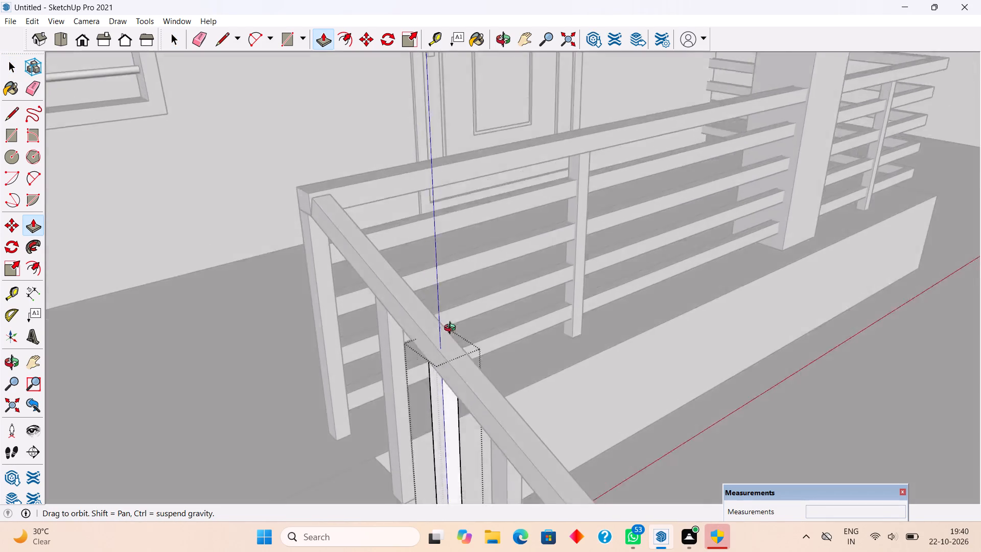
{"action": "middle_click_drag", "start_coordinate": [452, 329], "coordinate": [697, 197]}
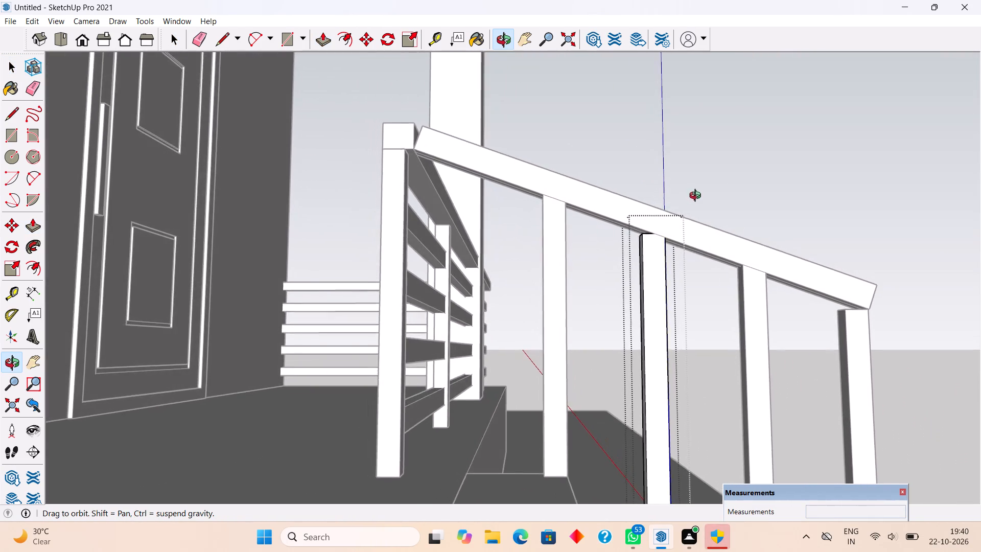
{"action": "middle_click_drag", "start_coordinate": [697, 197], "coordinate": [589, 192]}
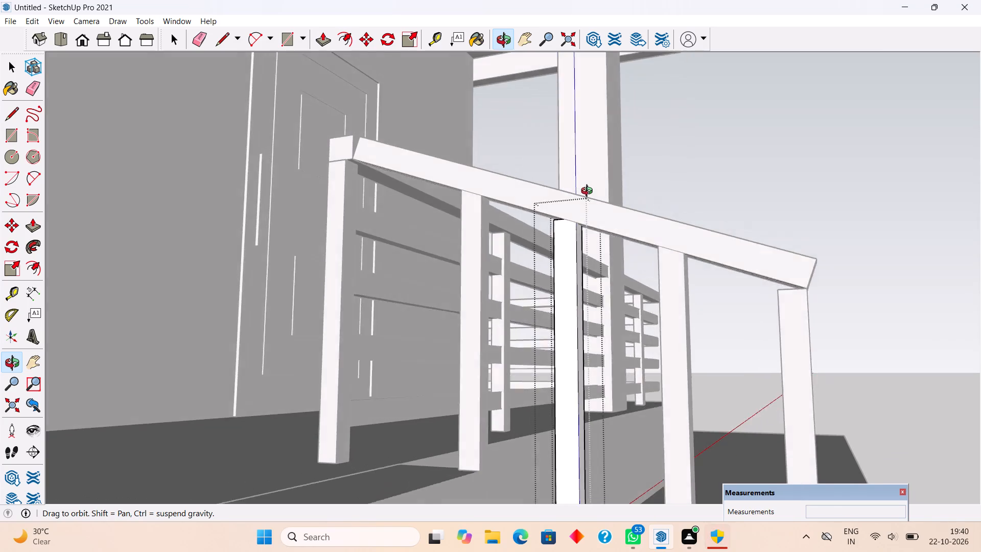
{"action": "middle_click_drag", "start_coordinate": [589, 192], "coordinate": [579, 212]}
{"action": "key", "text": "space"}
{"action": "left_click", "coordinate": [835, 234]}
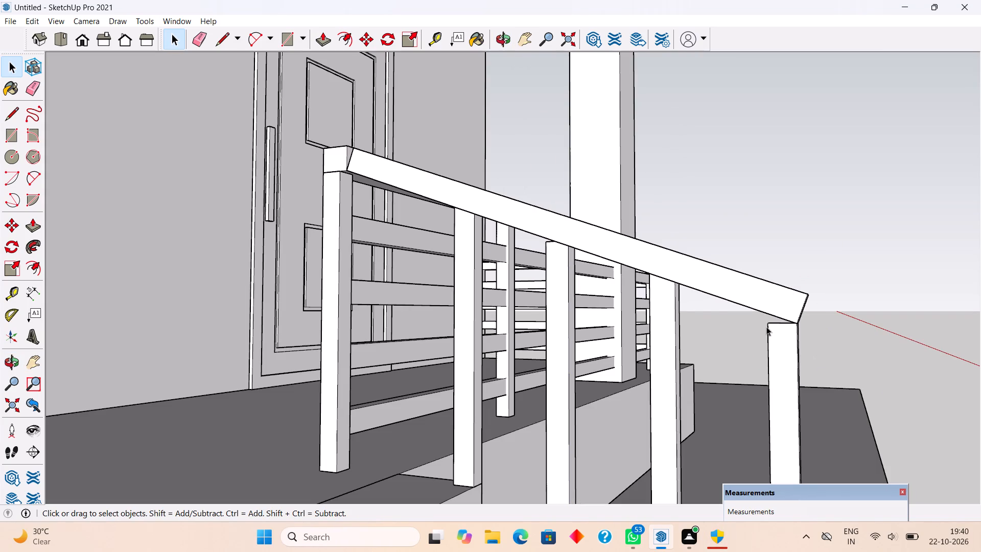
Raise the top of the lowest step post about 1 1/4" into the sloping handrail to close the gap.
{"action": "middle_click_drag", "start_coordinate": [772, 320], "coordinate": [846, 334]}
{"action": "scroll", "coordinate": [964, 358], "scroll_direction": "up", "scroll_amount": 4}
{"action": "scroll", "coordinate": [899, 358], "scroll_direction": "down", "scroll_amount": 2}
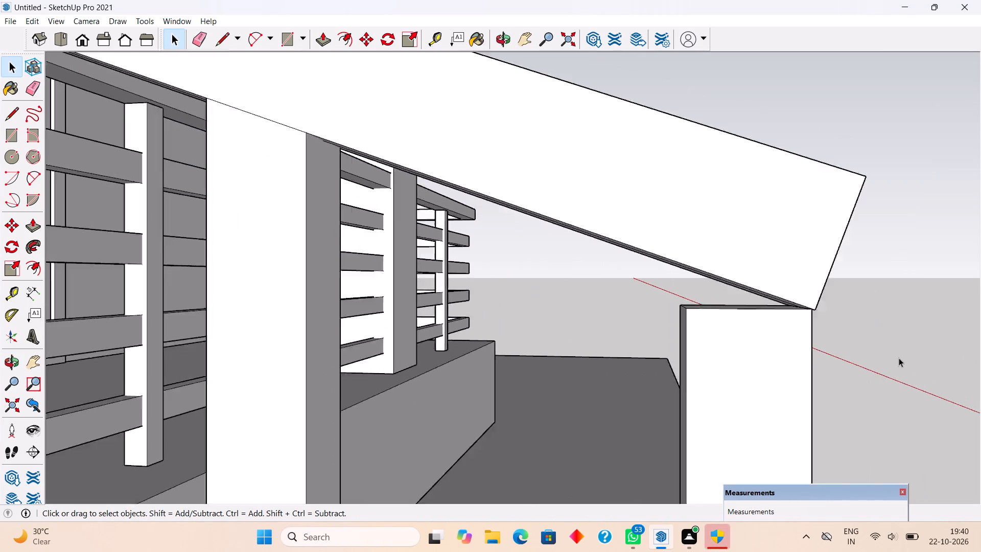
{"action": "scroll", "coordinate": [899, 358], "scroll_direction": "down", "scroll_amount": 2}
{"action": "scroll", "coordinate": [880, 361], "scroll_direction": "up", "scroll_amount": 12}
{"action": "triple_click", "coordinate": [863, 343]}
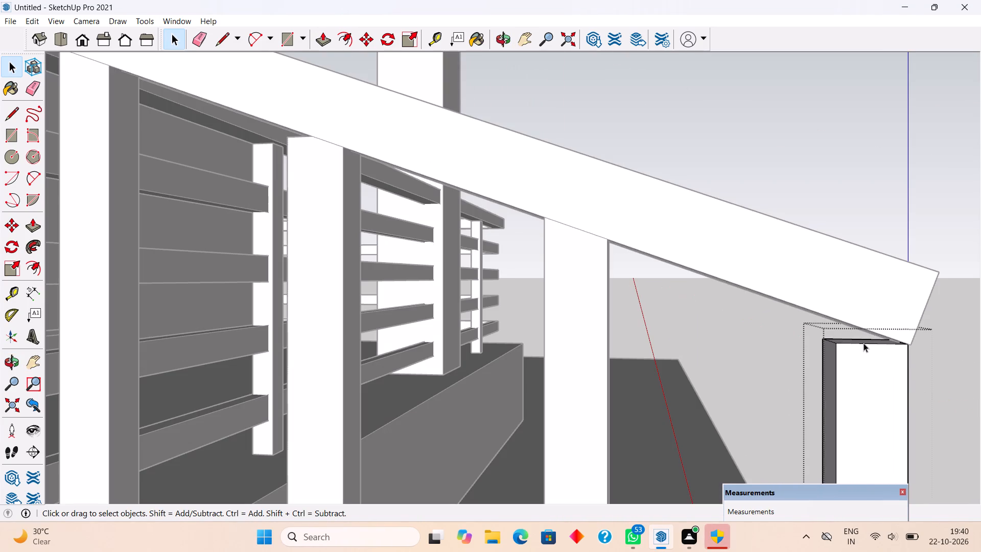
{"action": "key", "text": "p"}
{"action": "left_click", "coordinate": [862, 338]}
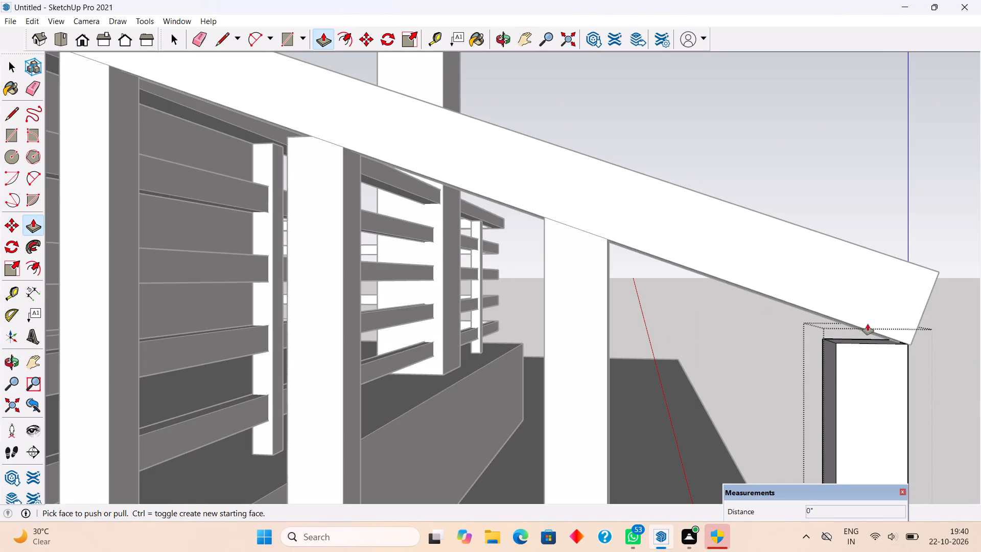
{"action": "scroll", "coordinate": [856, 337], "scroll_direction": "up", "scroll_amount": 7}
{"action": "left_click", "coordinate": [850, 342]}
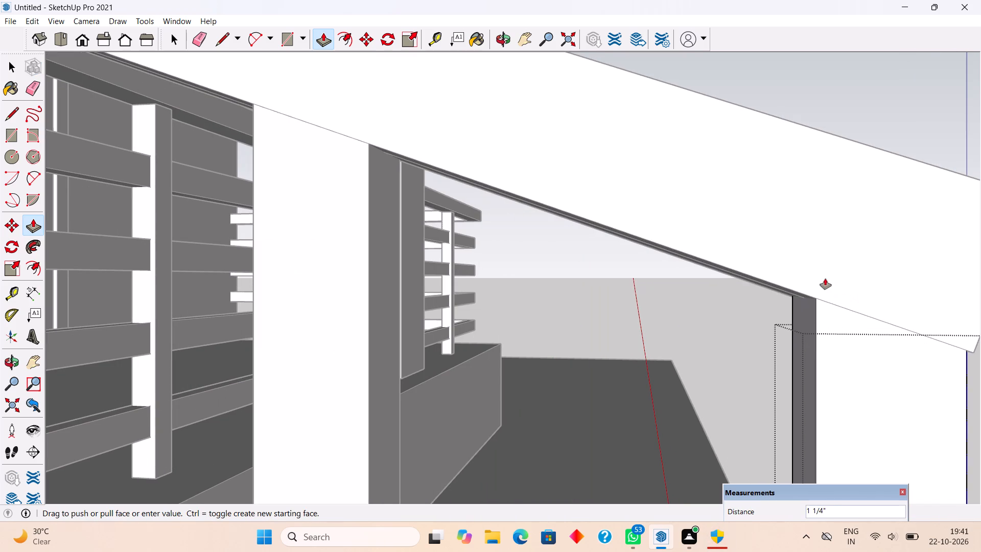
{"action": "left_click", "coordinate": [825, 279]}
{"action": "left_click_drag", "start_coordinate": [825, 279], "coordinate": [725, 328]}
{"action": "scroll", "coordinate": [723, 330], "scroll_direction": "down", "scroll_amount": 9}
{"action": "key", "text": "space"}
Raise the top of the second step post about 5/8" to meet the underside of the sloping handrail.
{"action": "middle_click_drag", "start_coordinate": [435, 206], "coordinate": [533, 206]}
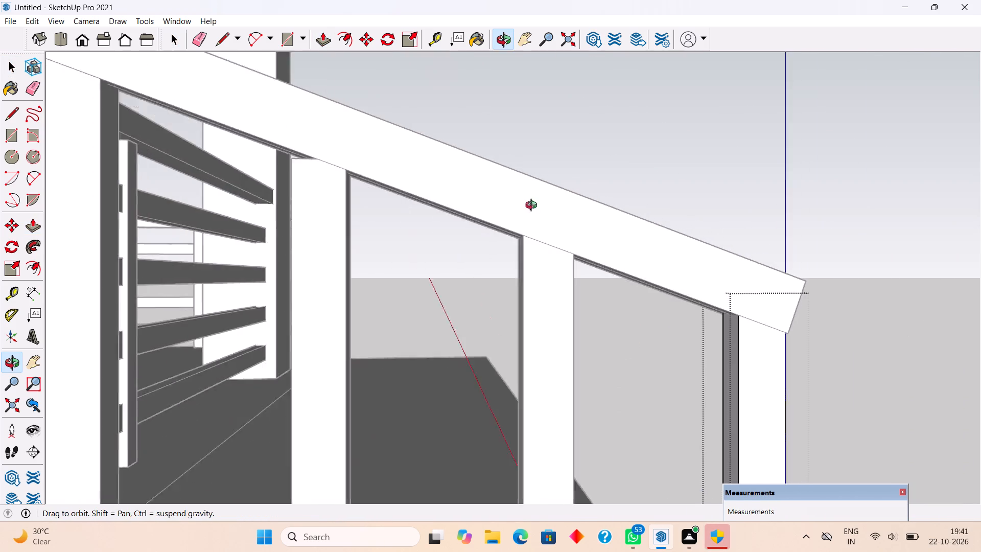
{"action": "middle_click_drag", "start_coordinate": [533, 206], "coordinate": [629, 231]}
{"action": "scroll", "coordinate": [629, 230], "scroll_direction": "down", "scroll_amount": 2}
{"action": "middle_click_drag", "start_coordinate": [372, 191], "coordinate": [386, 265]}
{"action": "scroll", "coordinate": [371, 229], "scroll_direction": "up", "scroll_amount": 10}
{"action": "triple_click", "coordinate": [368, 197]}
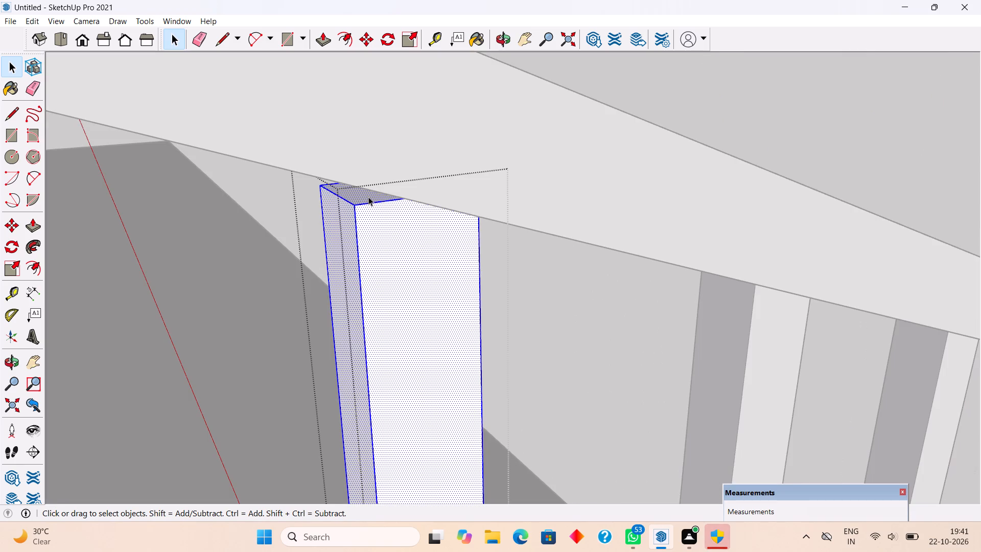
{"action": "key", "text": "p"}
{"action": "left_click", "coordinate": [368, 196]}
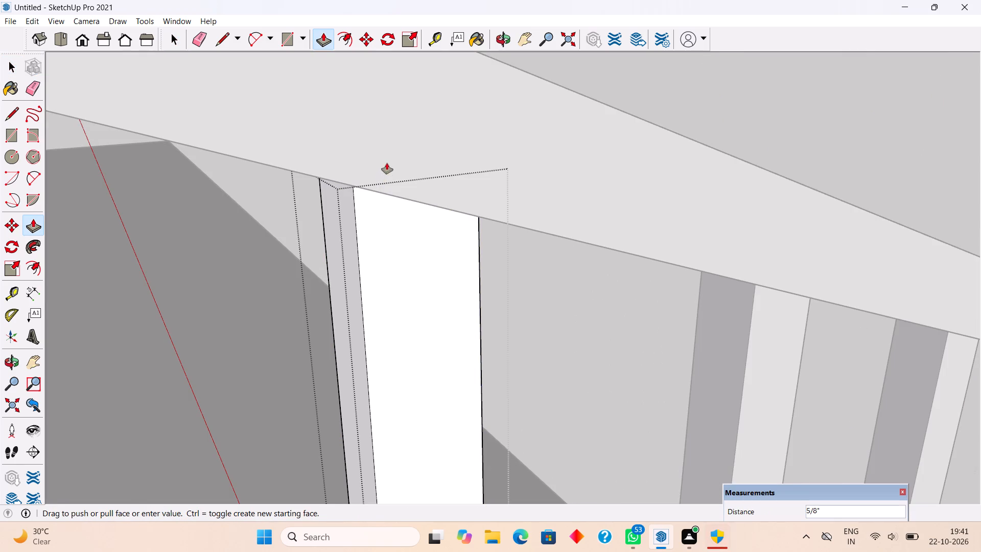
{"action": "left_click", "coordinate": [387, 163]}
{"action": "key", "text": "space"}
{"action": "scroll", "coordinate": [387, 163], "scroll_direction": "down", "scroll_amount": 10}
{"action": "scroll", "coordinate": [387, 187], "scroll_direction": "down", "scroll_amount": 12}
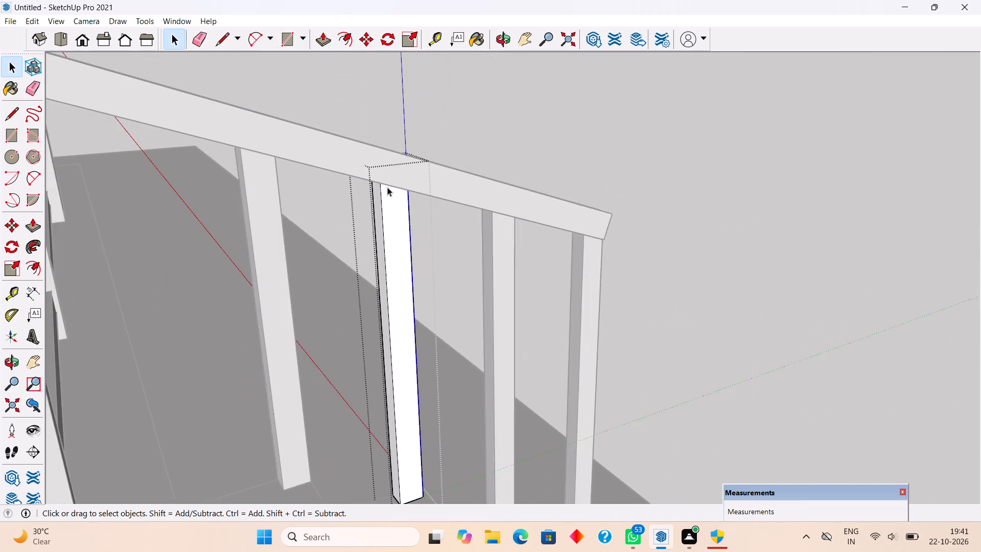
{"action": "scroll", "coordinate": [387, 187], "scroll_direction": "down", "scroll_amount": 8}
{"action": "left_click", "coordinate": [434, 107]}
Extend the sloping handrail's upper end face about 1" into the end of the porch railing's top rail.
{"action": "scroll", "coordinate": [295, 149], "scroll_direction": "up", "scroll_amount": 4}
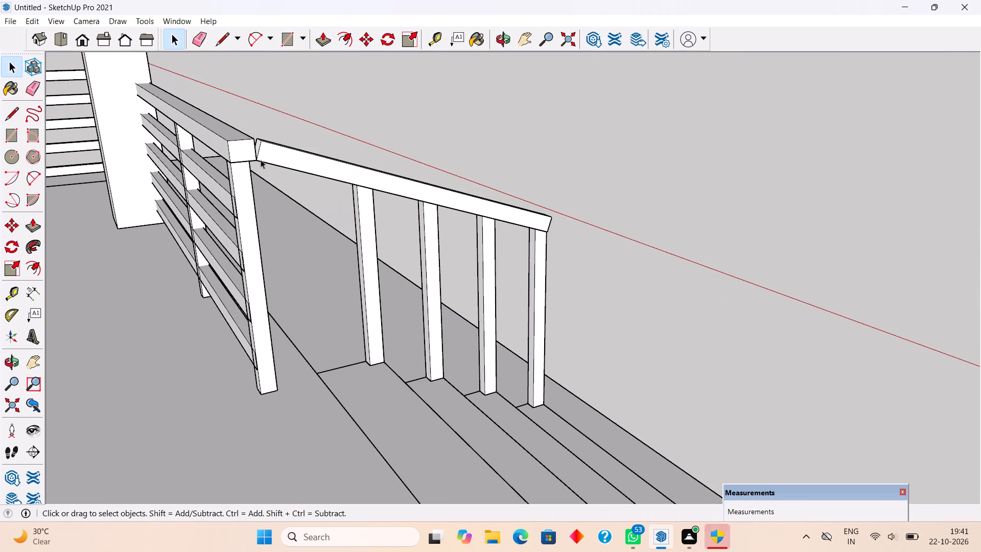
{"action": "triple_click", "coordinate": [274, 149]}
{"action": "middle_click_drag", "start_coordinate": [265, 164], "coordinate": [296, 220]}
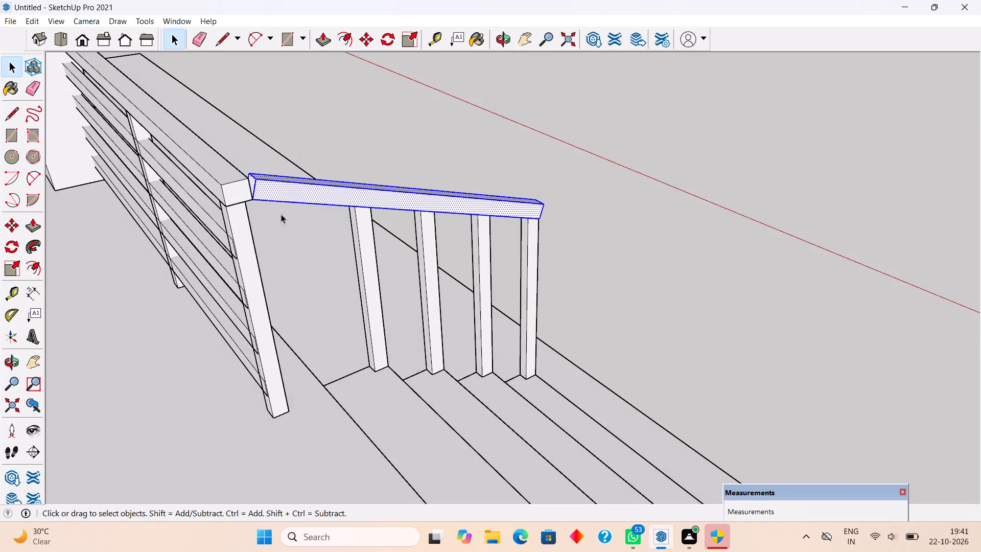
{"action": "scroll", "coordinate": [248, 171], "scroll_direction": "up", "scroll_amount": 4}
{"action": "key", "text": "p"}
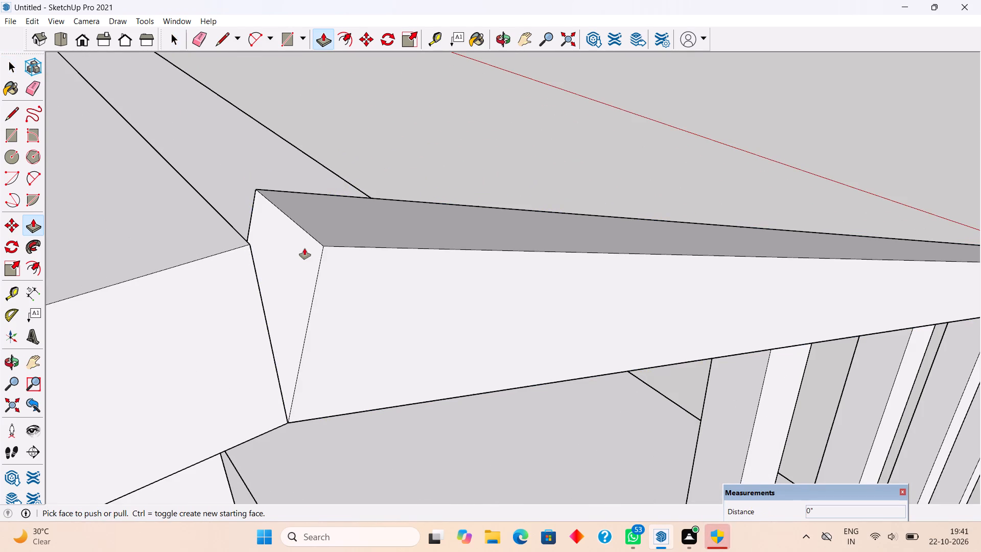
{"action": "left_click", "coordinate": [305, 248]}
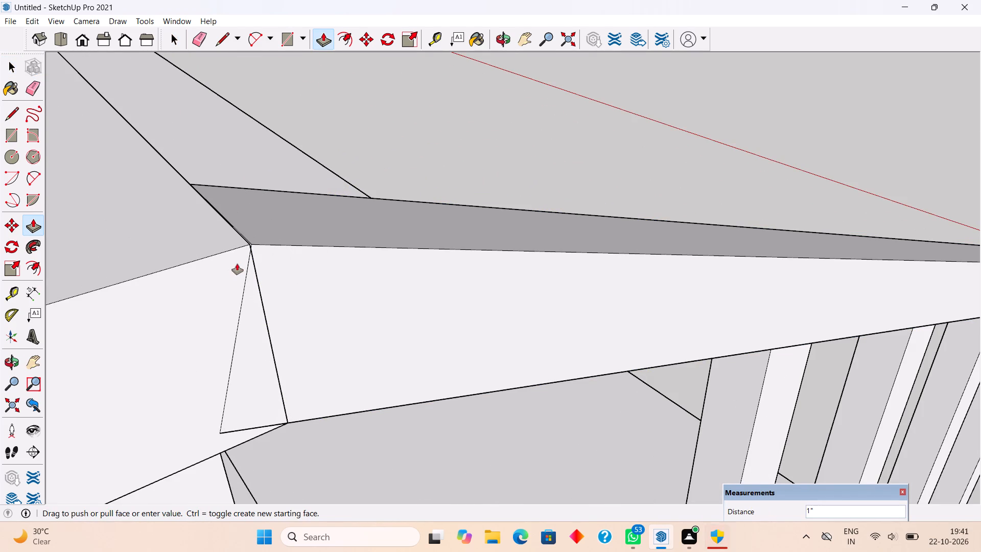
{"action": "left_click", "coordinate": [233, 261]}
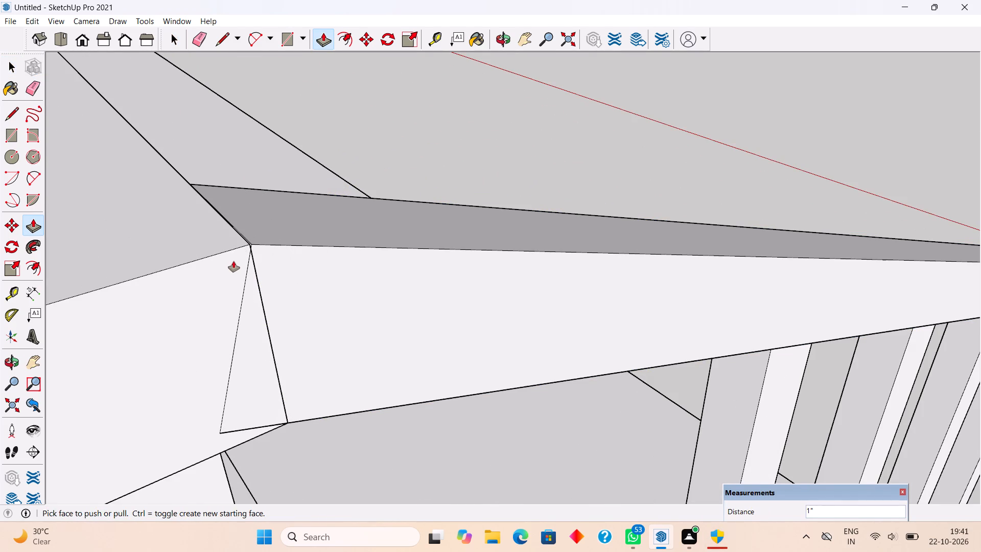
{"action": "key", "text": "space"}
{"action": "scroll", "coordinate": [264, 261], "scroll_direction": "down", "scroll_amount": 4}
{"action": "scroll", "coordinate": [217, 316], "scroll_direction": "down", "scroll_amount": 5}
Pull the end face of the porch railing's top rail out slightly to cover the sloping handrail's protruding corner.
{"action": "triple_click", "coordinate": [221, 335]}
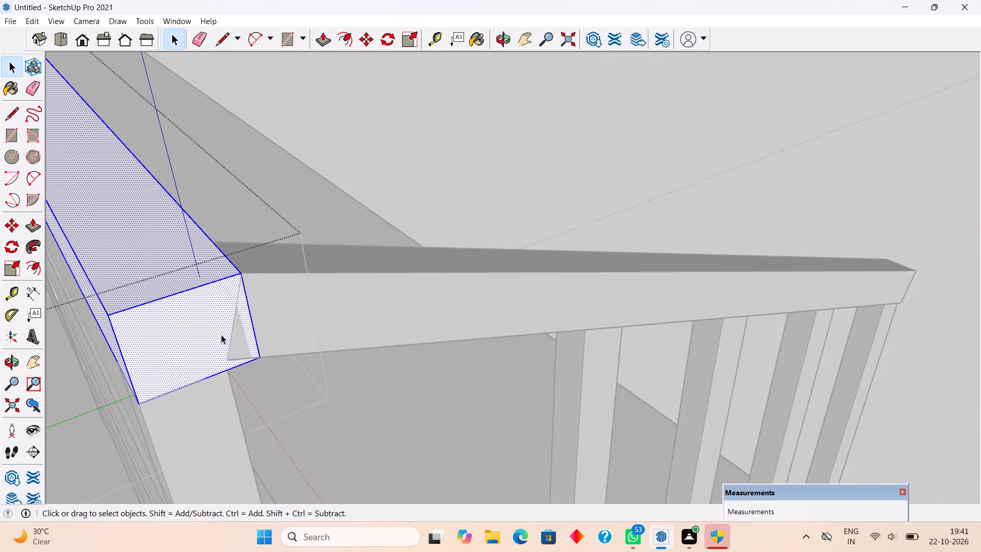
{"action": "key", "text": "p"}
{"action": "left_click", "coordinate": [221, 335]}
{"action": "left_click", "coordinate": [221, 339]}
{"action": "key", "text": "space"}
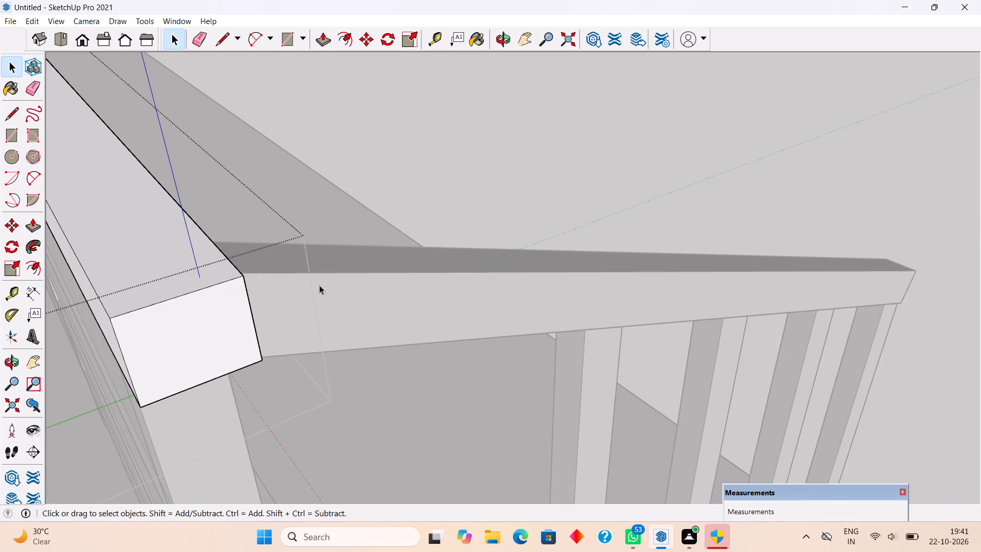
{"action": "left_click", "coordinate": [424, 162]}
Make the whole sloping step handrail a group and clear the selection.
{"action": "scroll", "coordinate": [428, 383], "scroll_direction": "down", "scroll_amount": 11}
{"action": "middle_click_drag", "start_coordinate": [440, 367], "coordinate": [172, 279]}
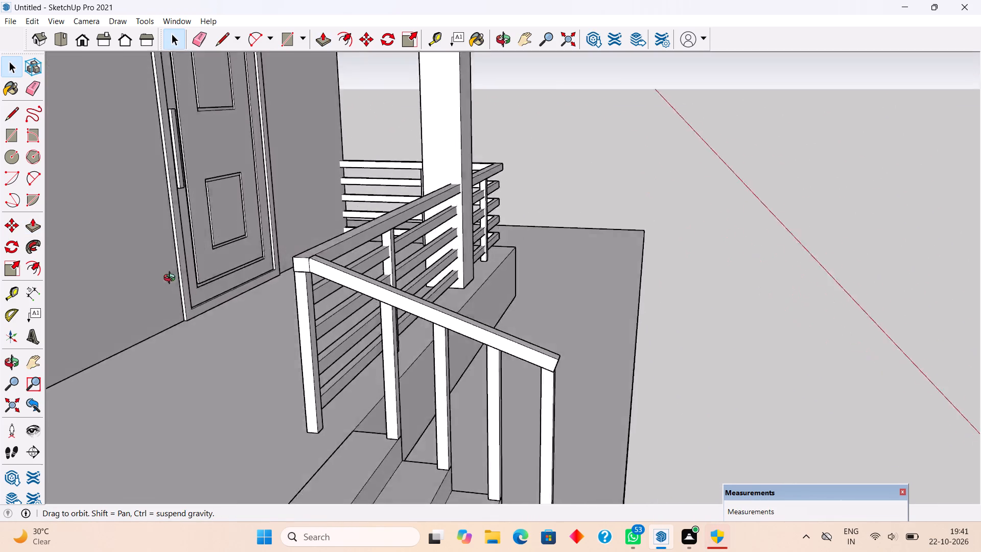
{"action": "middle_click_drag", "start_coordinate": [172, 279], "coordinate": [141, 258]}
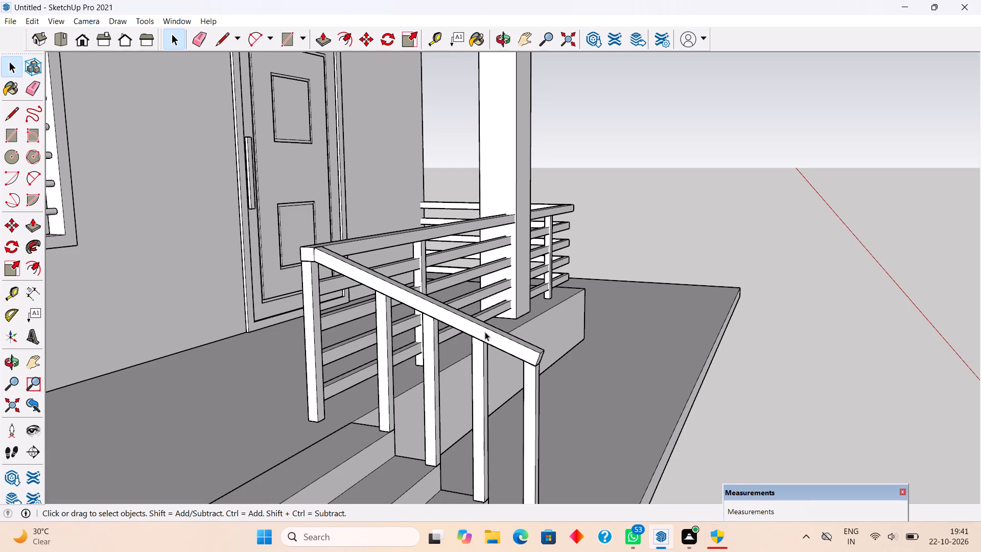
{"action": "double_click", "coordinate": [482, 335]}
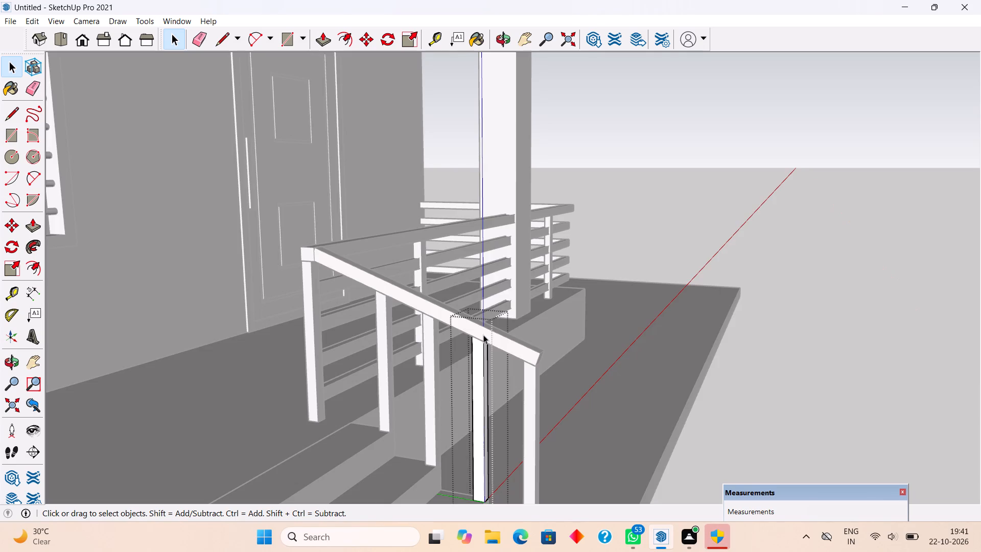
{"action": "key", "text": "space"}
{"action": "left_click", "coordinate": [731, 273]}
{"action": "triple_click", "coordinate": [493, 344]}
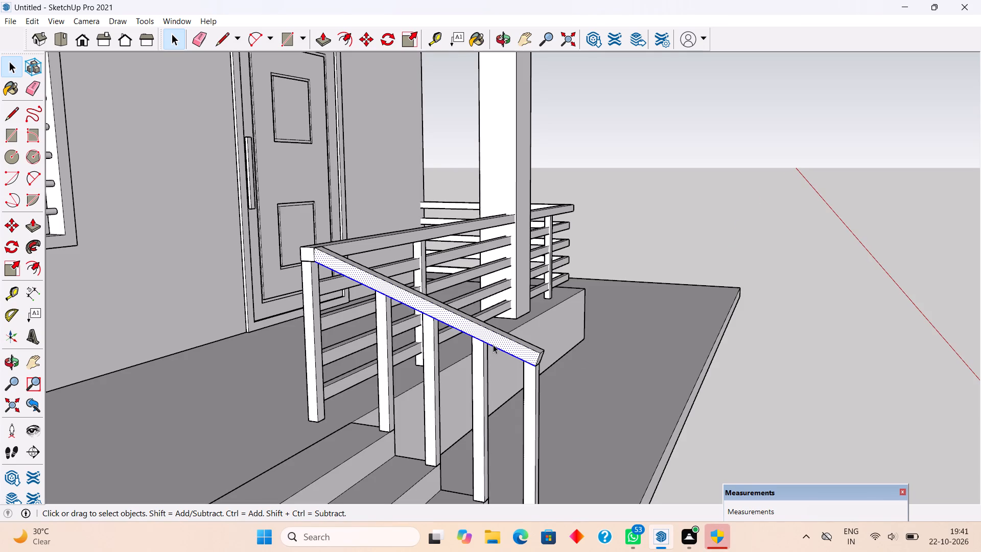
{"action": "right_click", "coordinate": [493, 344]}
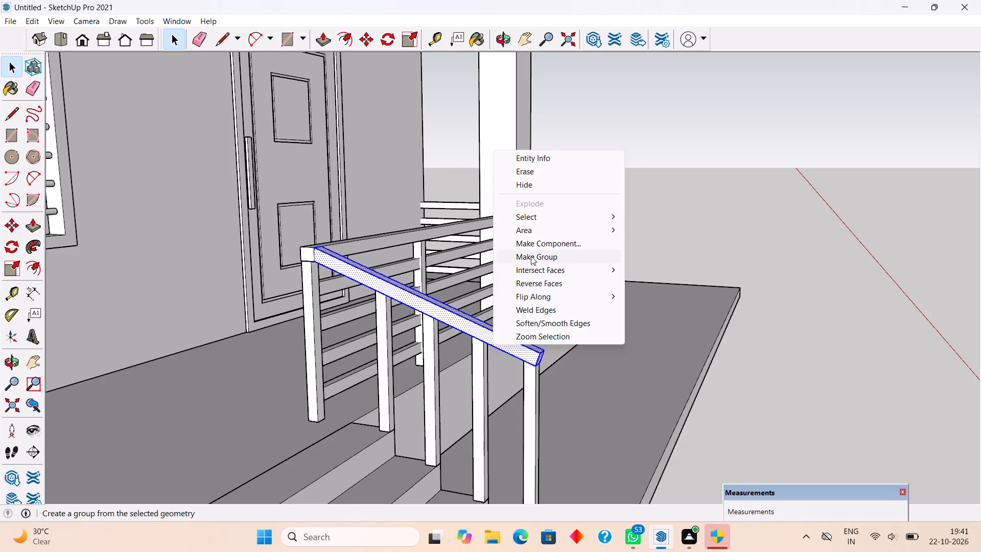
{"action": "left_click", "coordinate": [531, 255]}
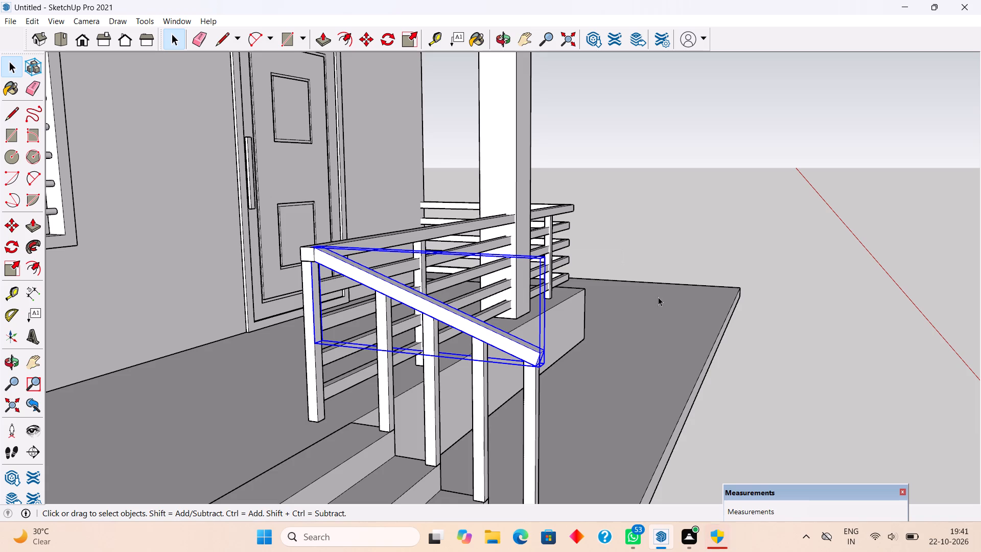
{"action": "scroll", "coordinate": [522, 402], "scroll_direction": "up", "scroll_amount": 1}
{"action": "scroll", "coordinate": [457, 278], "scroll_direction": "down", "scroll_amount": 4}
{"action": "left_click_drag", "start_coordinate": [457, 278], "coordinate": [459, 344]}
{"action": "middle_click_drag", "start_coordinate": [473, 326], "coordinate": [482, 300]}
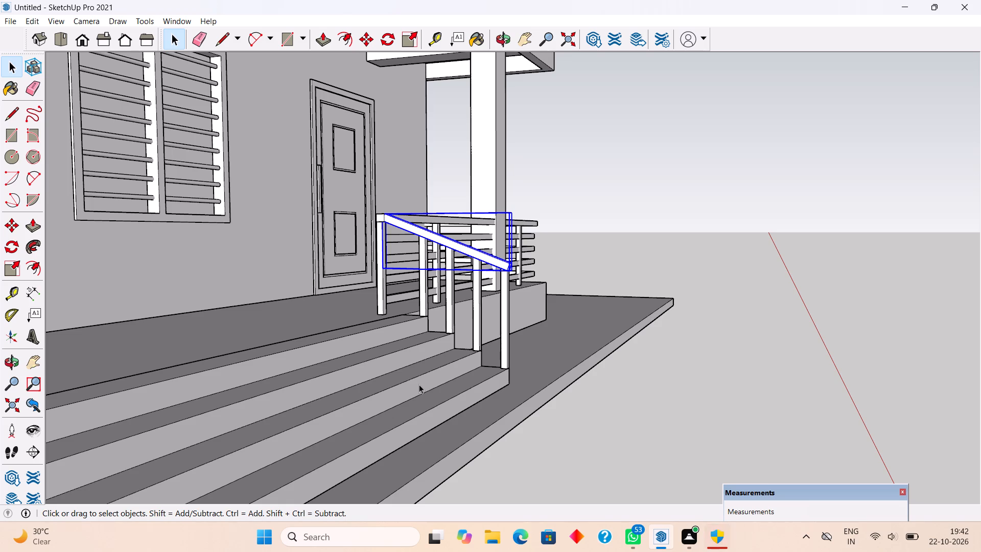
{"action": "left_click", "coordinate": [627, 205]}
Draw a circle of about 7/8" radius on the top post's step-side face, just below the sloping handrail.
{"action": "scroll", "coordinate": [370, 298], "scroll_direction": "up", "scroll_amount": 4}
{"action": "middle_click_drag", "start_coordinate": [406, 264], "coordinate": [384, 268]}
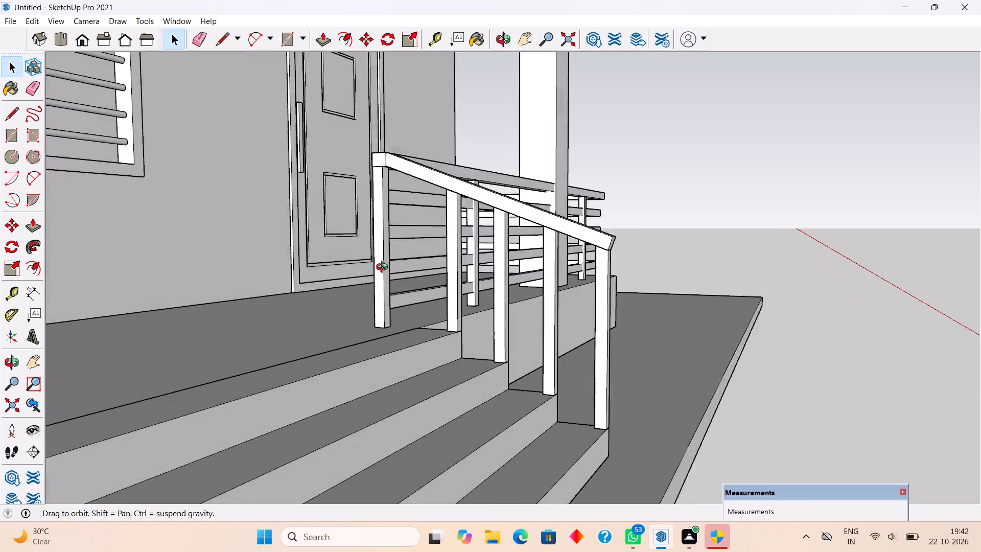
{"action": "middle_click_drag", "start_coordinate": [384, 268], "coordinate": [298, 288]}
{"action": "scroll", "coordinate": [315, 254], "scroll_direction": "up", "scroll_amount": 4}
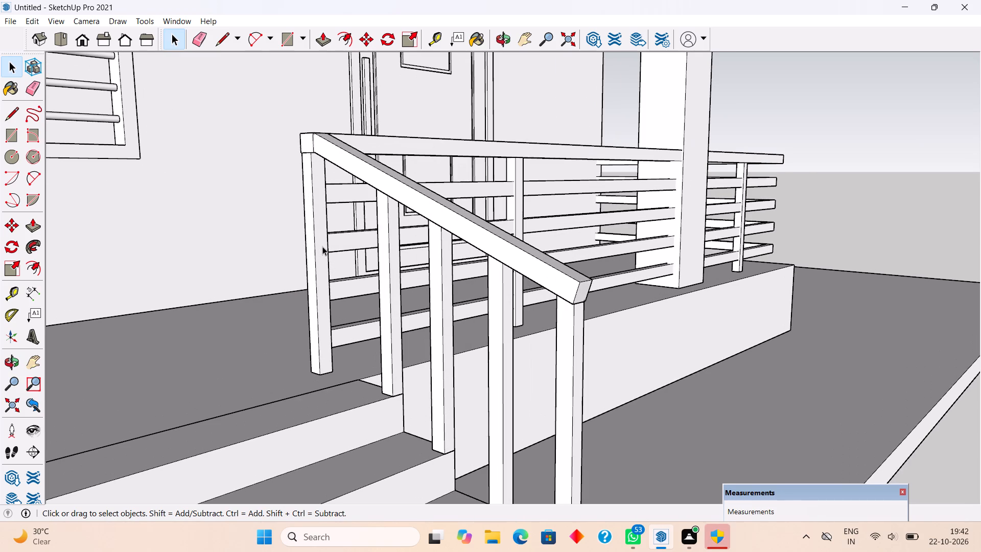
{"action": "key", "text": "c"}
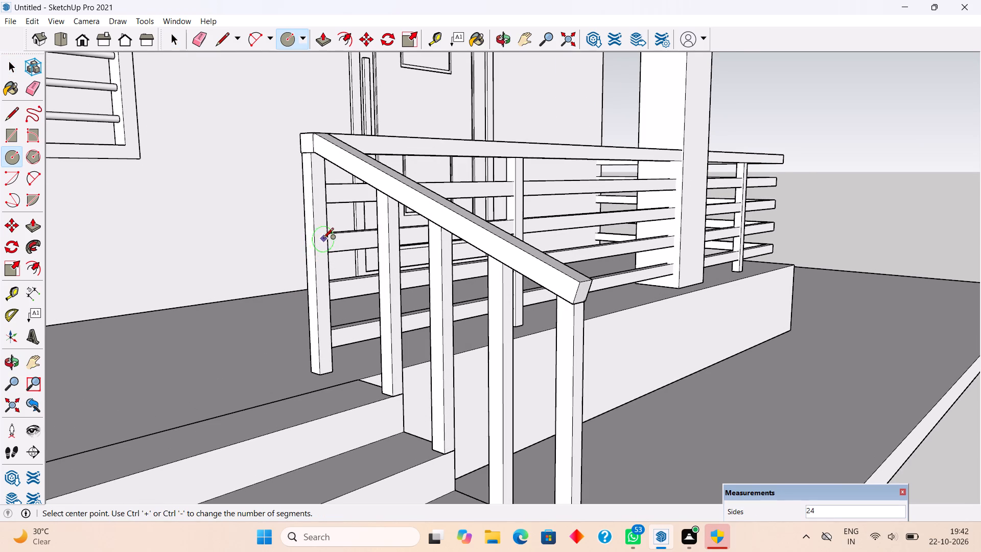
{"action": "scroll", "coordinate": [329, 169], "scroll_direction": "up", "scroll_amount": 6}
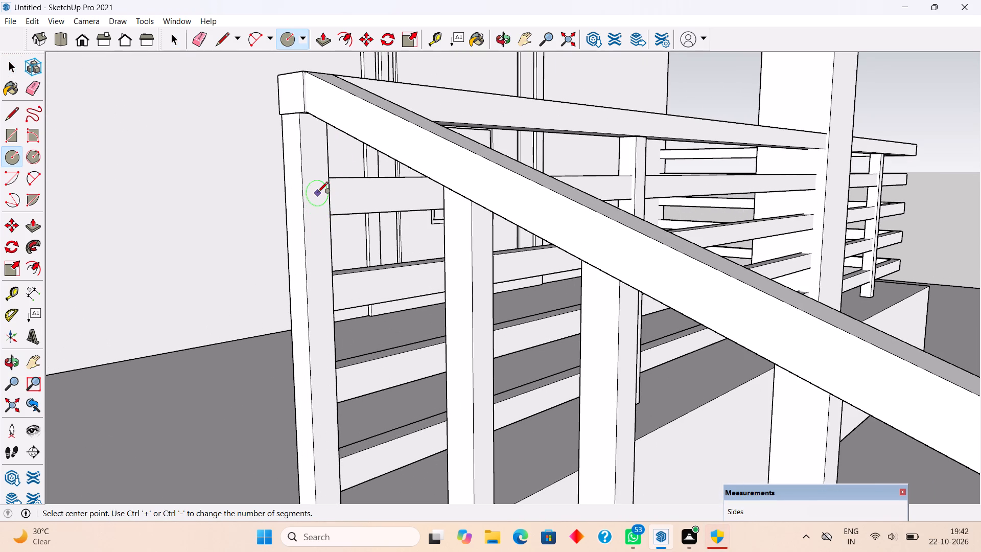
{"action": "left_click", "coordinate": [316, 196]}
{"action": "left_click", "coordinate": [316, 196]}
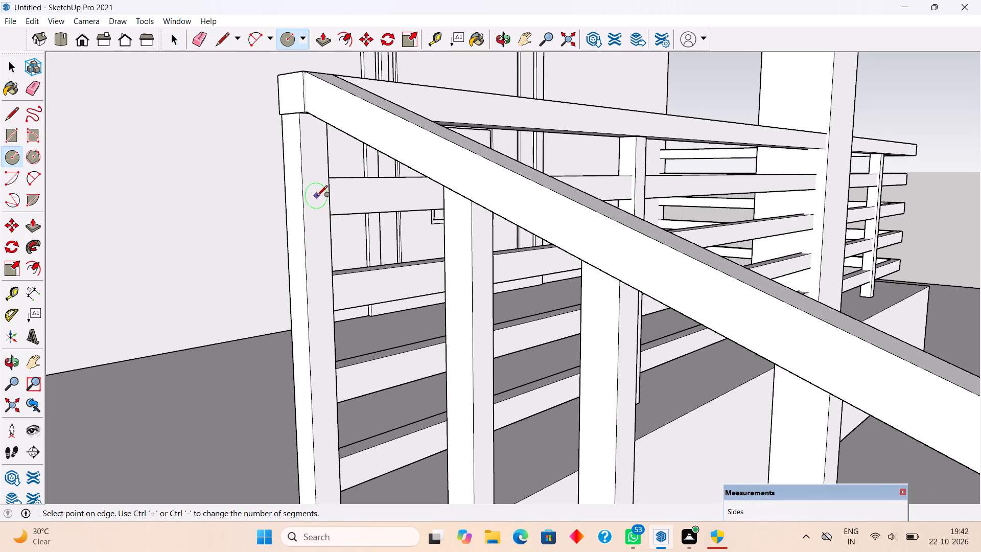
{"action": "left_click", "coordinate": [318, 207]}
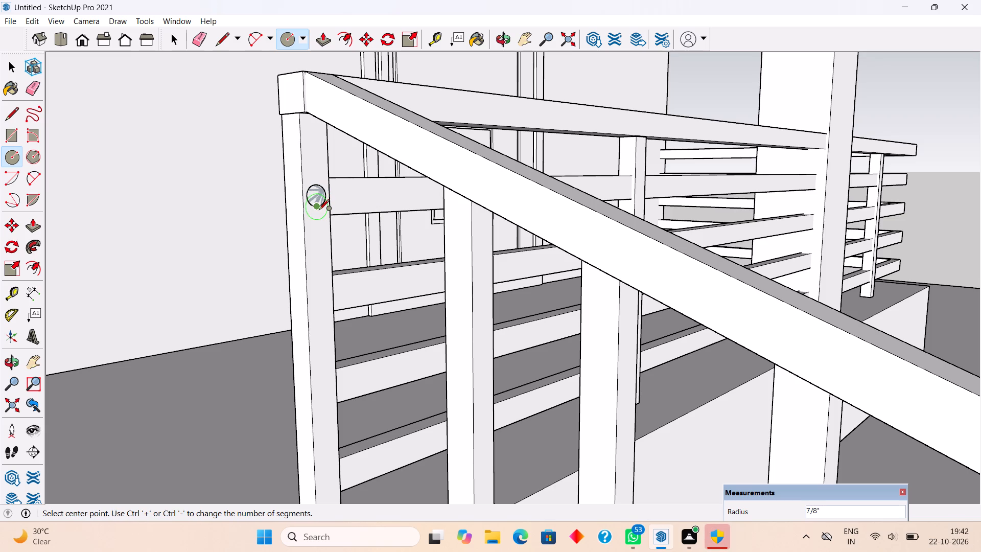
Draw a sloping line about 4' 6 13/16" long from the circle's centre to the face of the lowest step post.
{"action": "key", "text": "l"}
{"action": "left_click", "coordinate": [316, 198]}
{"action": "scroll", "coordinate": [371, 229], "scroll_direction": "down", "scroll_amount": 5}
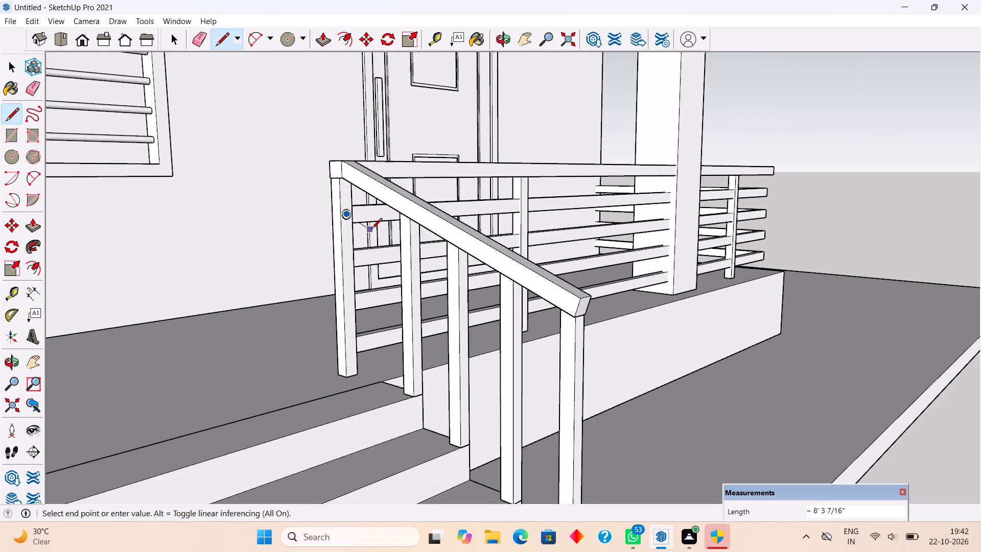
{"action": "scroll", "coordinate": [371, 230], "scroll_direction": "down", "scroll_amount": 5}
{"action": "scroll", "coordinate": [450, 299], "scroll_direction": "up", "scroll_amount": 3}
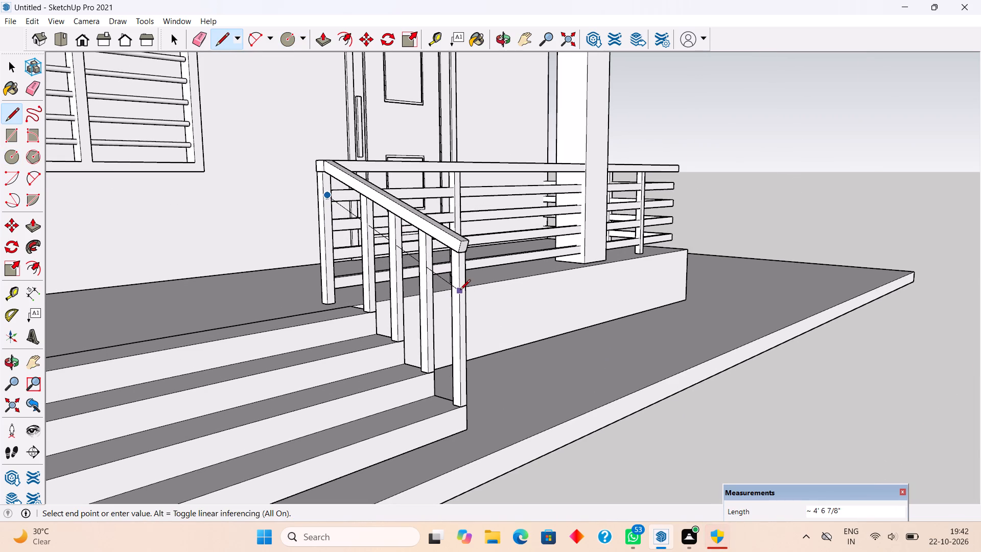
{"action": "scroll", "coordinate": [463, 294], "scroll_direction": "up", "scroll_amount": 4}
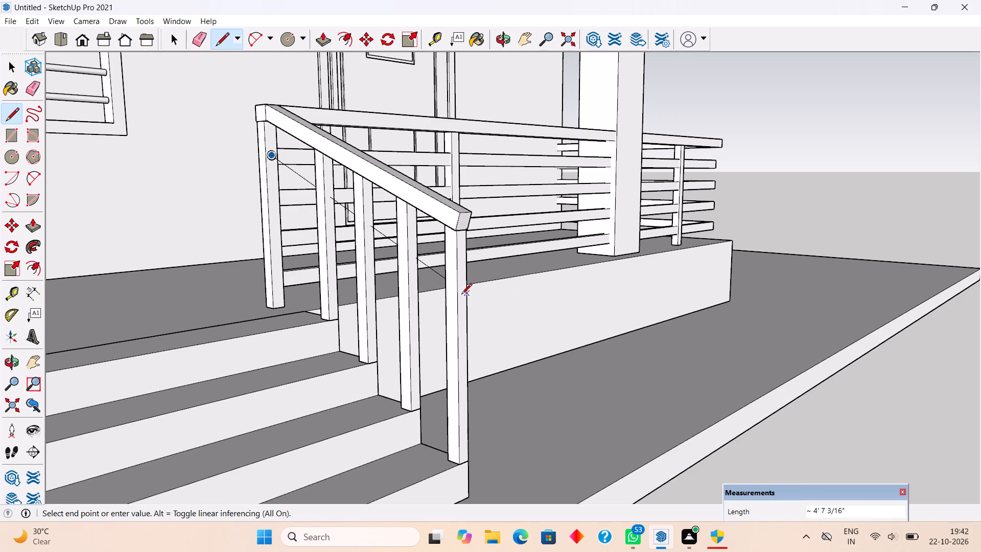
{"action": "scroll", "coordinate": [459, 287], "scroll_direction": "up", "scroll_amount": 4}
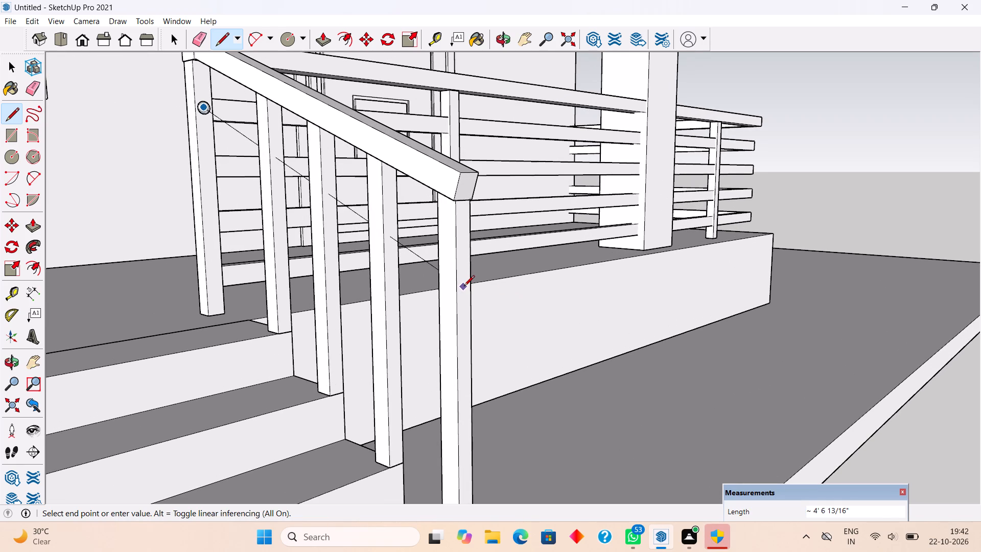
{"action": "left_click", "coordinate": [464, 287]}
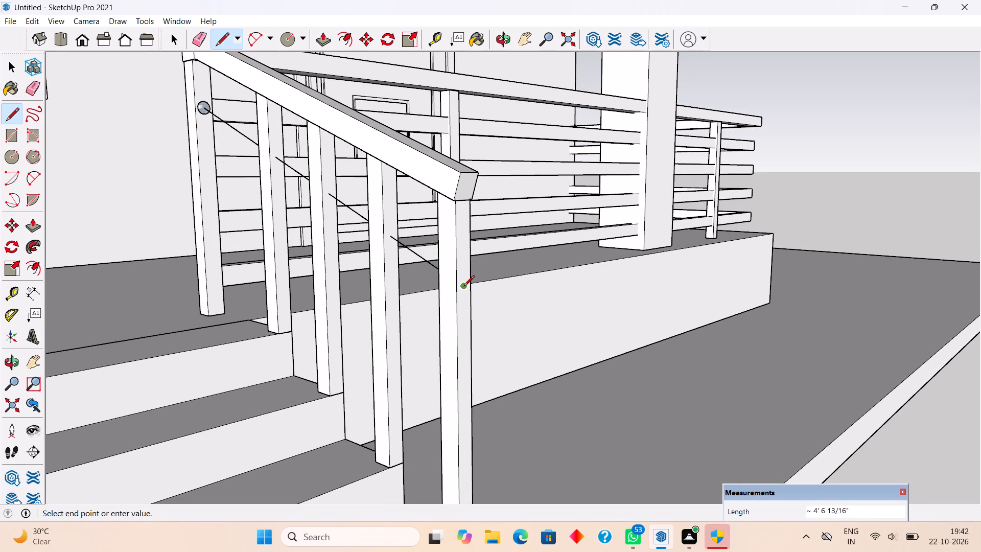
{"action": "key", "text": "space"}
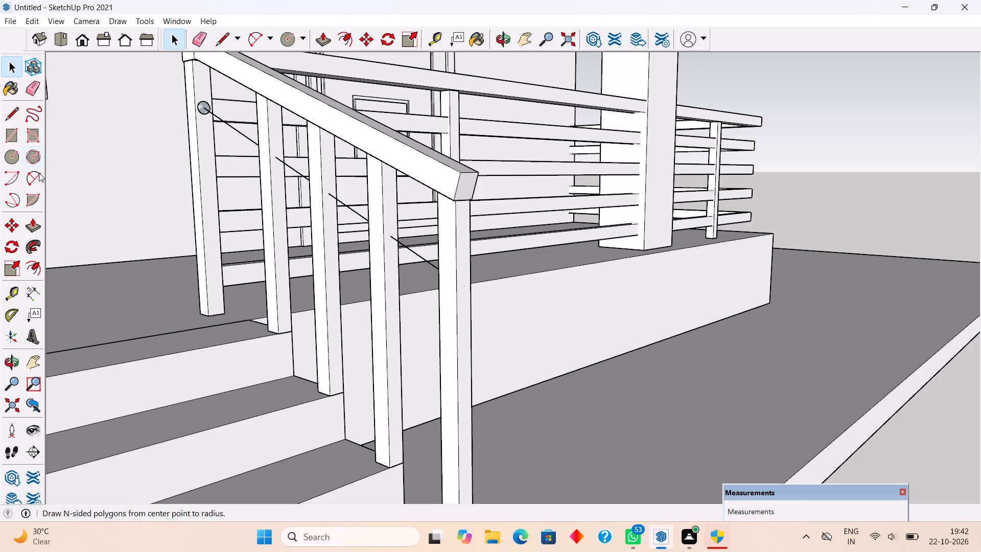
Extrude the circle along the sloping line with Follow Me to form a round rail through the step posts.
{"action": "left_click", "coordinate": [38, 246]}
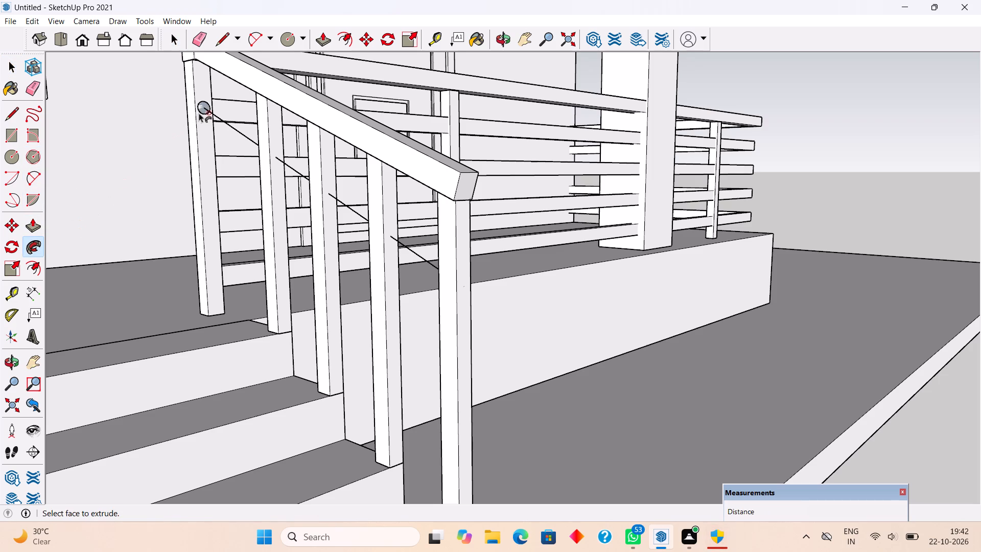
{"action": "left_click", "coordinate": [201, 110]}
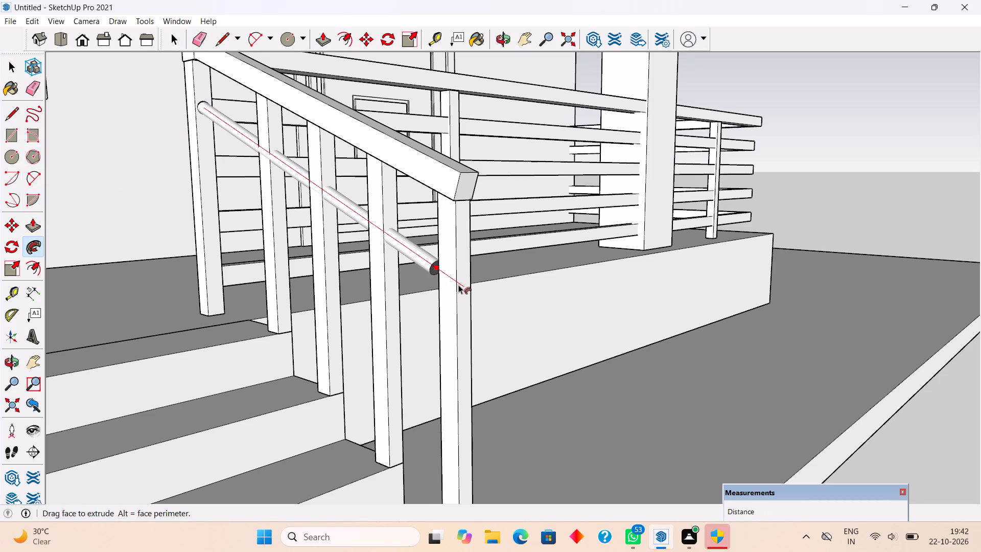
{"action": "scroll", "coordinate": [453, 277], "scroll_direction": "up", "scroll_amount": 1}
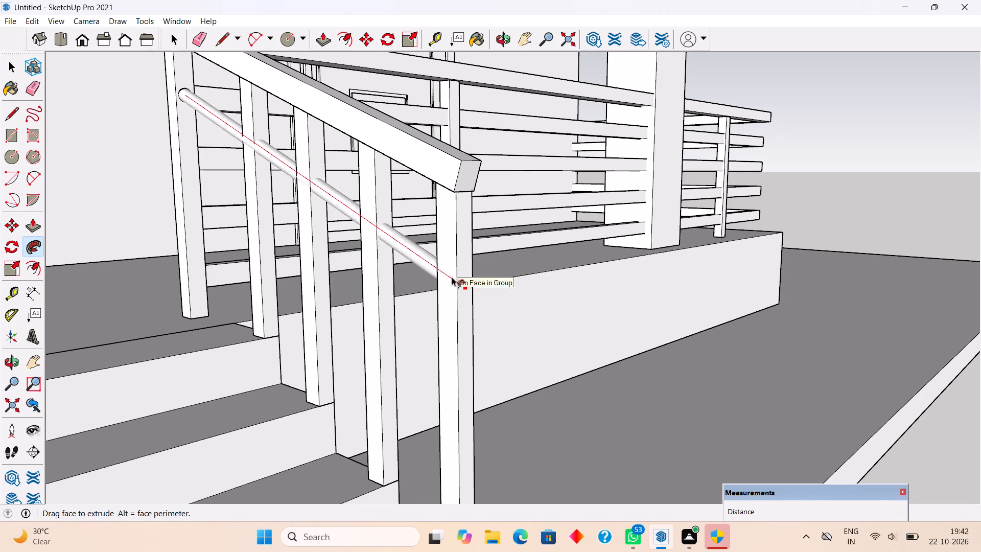
{"action": "left_click", "coordinate": [450, 277]}
Push the round rail's protruding lower end face back about 15/16" into the lowest step post.
{"action": "scroll", "coordinate": [467, 288], "scroll_direction": "up", "scroll_amount": 4}
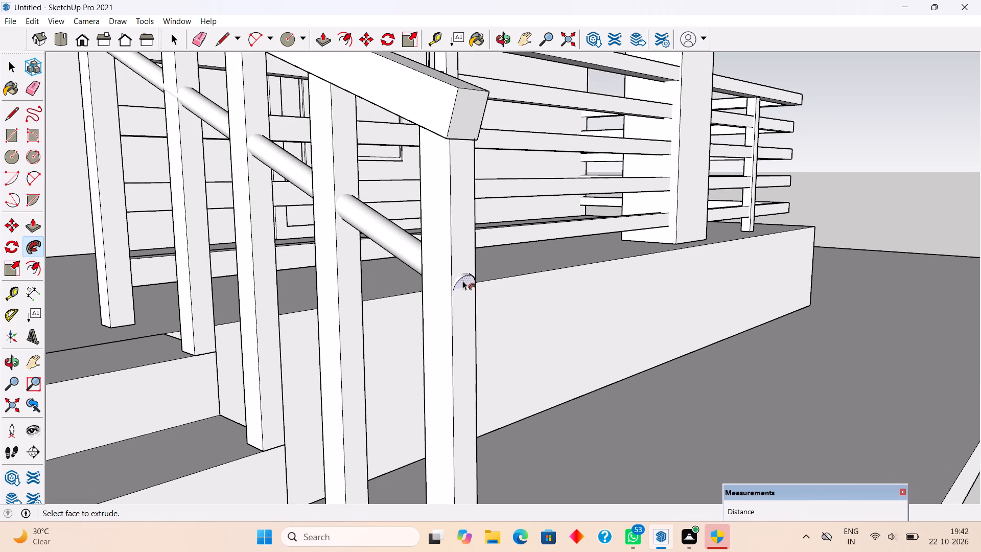
{"action": "left_click", "coordinate": [462, 281]}
{"action": "key", "text": "space"}
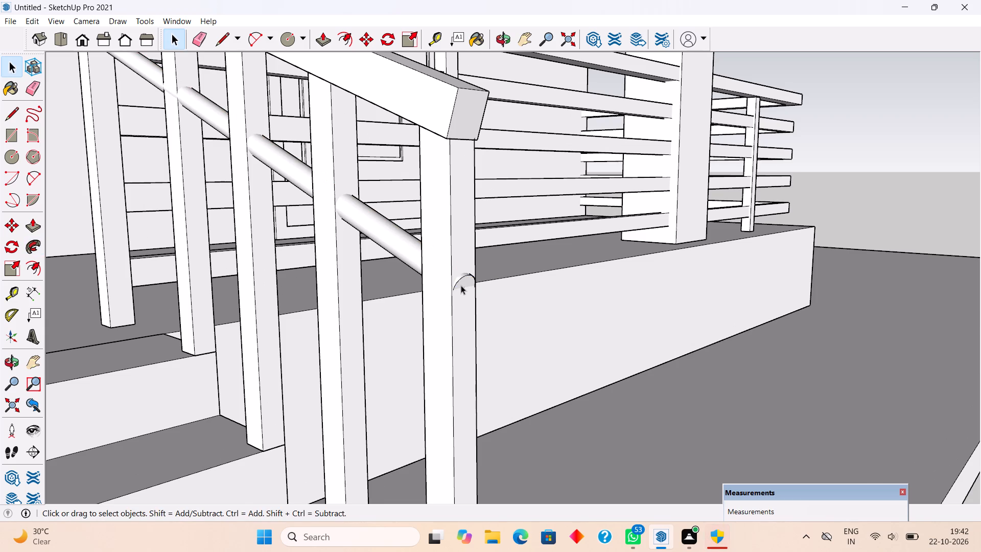
{"action": "key", "text": "p"}
{"action": "left_click", "coordinate": [465, 285]}
{"action": "left_click", "coordinate": [458, 272]}
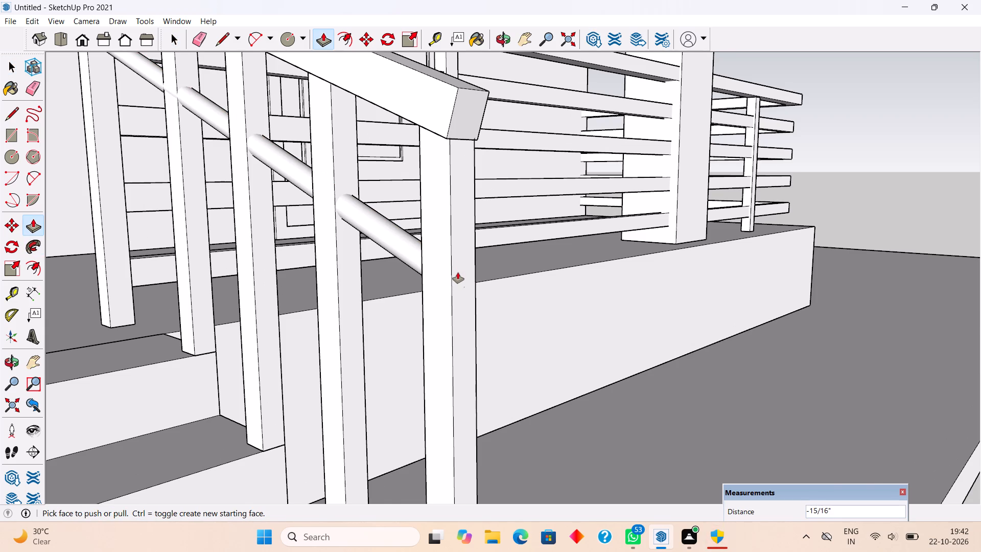
{"action": "scroll", "coordinate": [458, 272], "scroll_direction": "down", "scroll_amount": 5}
{"action": "key", "text": "space"}
Extend the round rail's upper end face into the top post to close the gap there.
{"action": "scroll", "coordinate": [408, 258], "scroll_direction": "down", "scroll_amount": 1}
{"action": "middle_click_drag", "start_coordinate": [408, 258], "coordinate": [414, 268]}
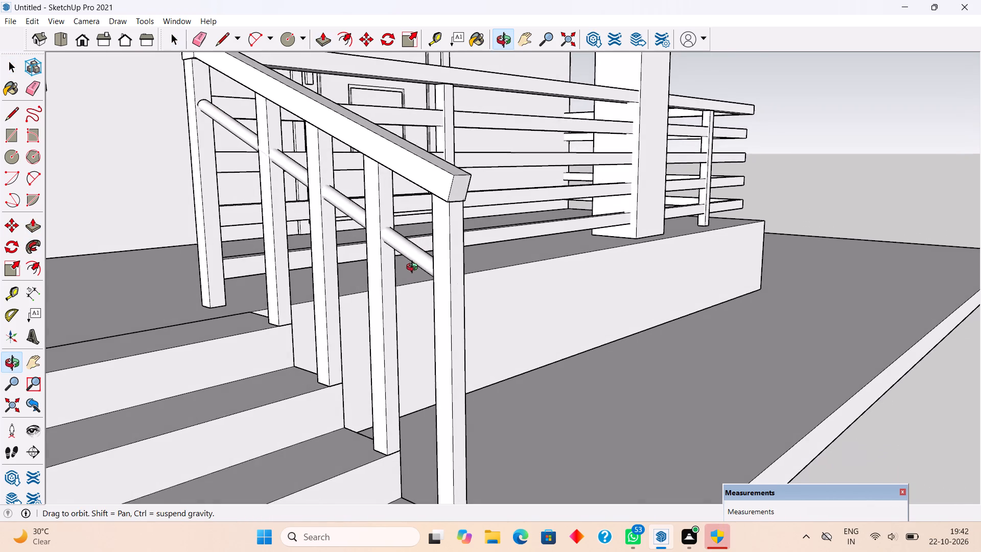
{"action": "middle_click_drag", "start_coordinate": [414, 268], "coordinate": [423, 272]}
{"action": "scroll", "coordinate": [423, 272], "scroll_direction": "down", "scroll_amount": 3}
{"action": "middle_click_drag", "start_coordinate": [401, 277], "coordinate": [555, 337]}
{"action": "scroll", "coordinate": [246, 243], "scroll_direction": "up", "scroll_amount": 4}
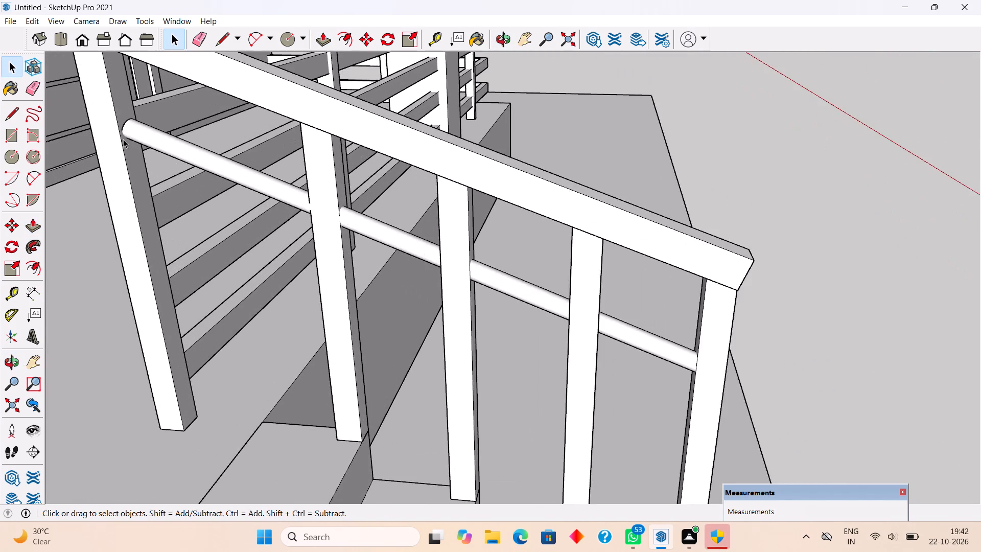
{"action": "scroll", "coordinate": [123, 139], "scroll_direction": "up", "scroll_amount": 3}
{"action": "middle_click_drag", "start_coordinate": [122, 141], "coordinate": [343, 211]}
{"action": "scroll", "coordinate": [342, 211], "scroll_direction": "down", "scroll_amount": 4}
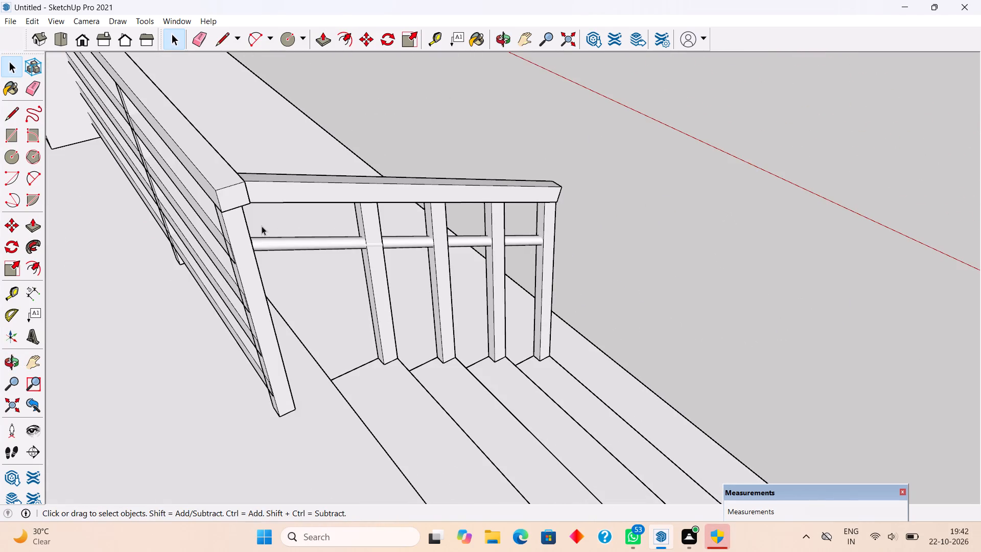
{"action": "middle_click_drag", "start_coordinate": [242, 226], "coordinate": [200, 250]}
{"action": "scroll", "coordinate": [247, 240], "scroll_direction": "up", "scroll_amount": 12}
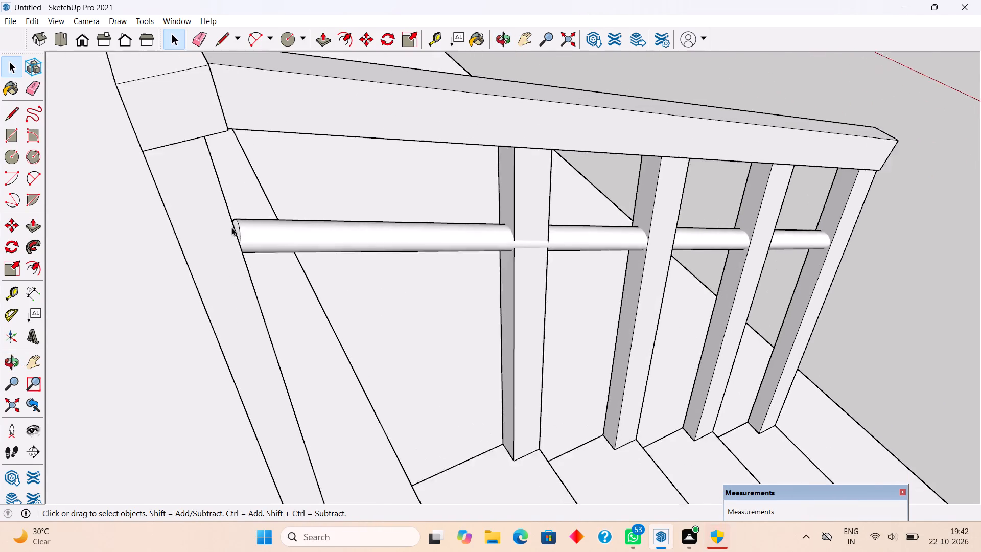
{"action": "scroll", "coordinate": [231, 227], "scroll_direction": "up", "scroll_amount": 6}
{"action": "left_click", "coordinate": [241, 228]}
{"action": "key", "text": "p"}
{"action": "left_click", "coordinate": [241, 228]}
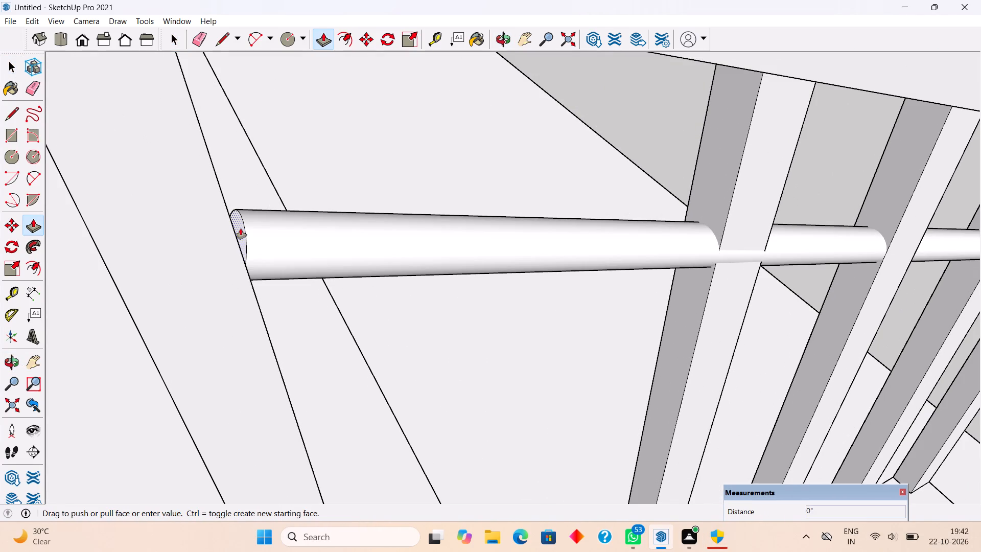
{"action": "left_click", "coordinate": [223, 238]}
{"action": "key", "text": "space"}
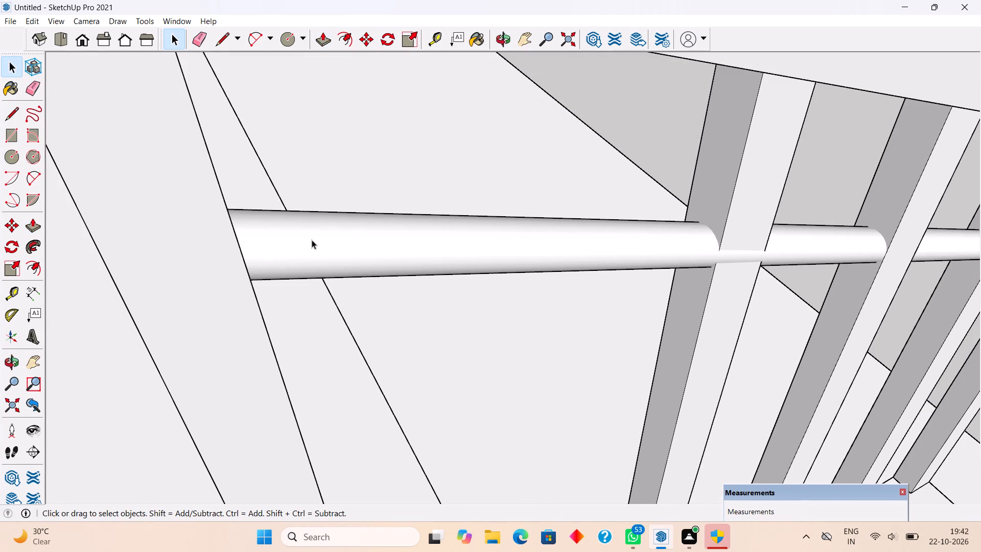
Make the whole round sloping rail a group.
{"action": "middle_click", "coordinate": [384, 308]}
{"action": "scroll", "coordinate": [386, 309], "scroll_direction": "down", "scroll_amount": 4}
{"action": "scroll", "coordinate": [316, 271], "scroll_direction": "down", "scroll_amount": 3}
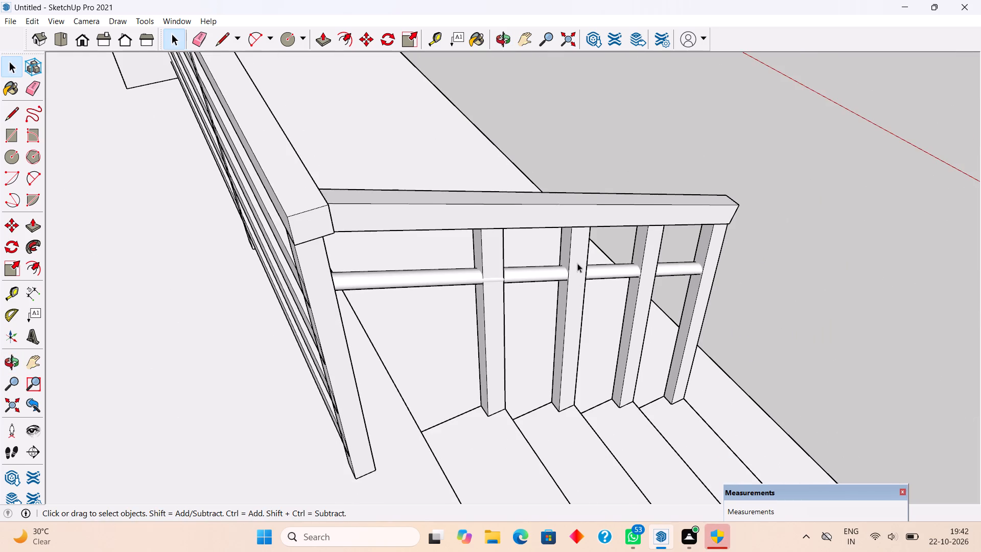
{"action": "scroll", "coordinate": [572, 288], "scroll_direction": "up", "scroll_amount": 4}
{"action": "middle_click_drag", "start_coordinate": [576, 272], "coordinate": [707, 176]}
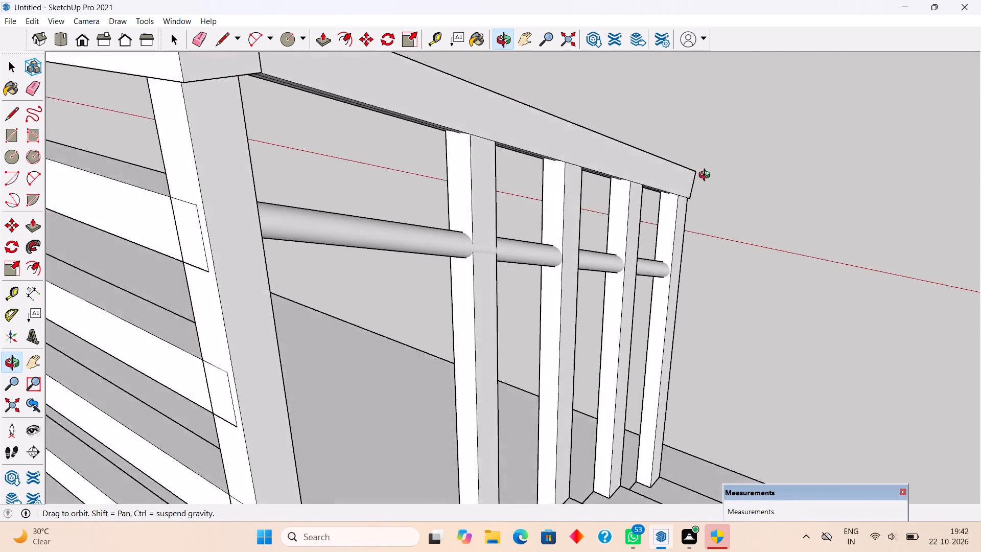
{"action": "middle_click_drag", "start_coordinate": [707, 176], "coordinate": [292, 226]}
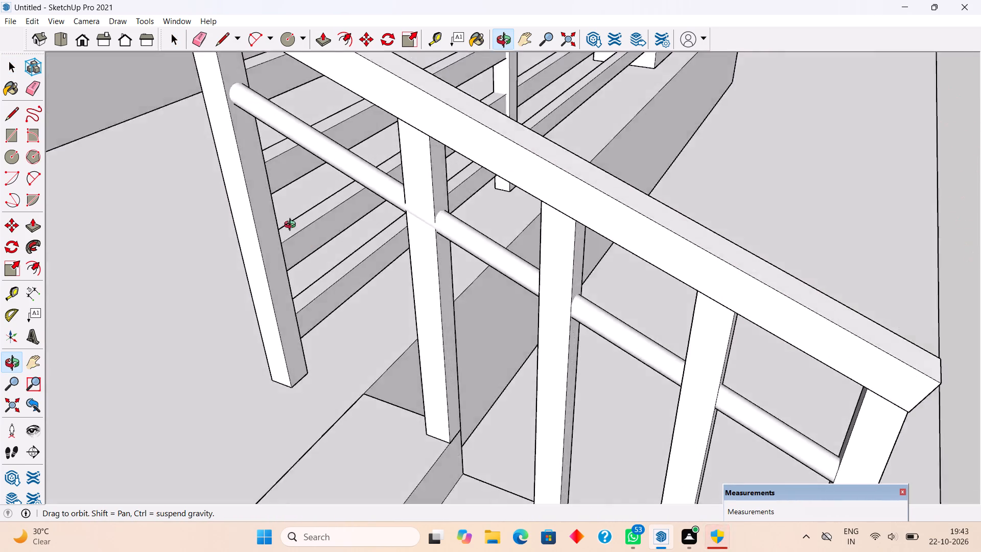
{"action": "middle_click_drag", "start_coordinate": [292, 226], "coordinate": [247, 227]}
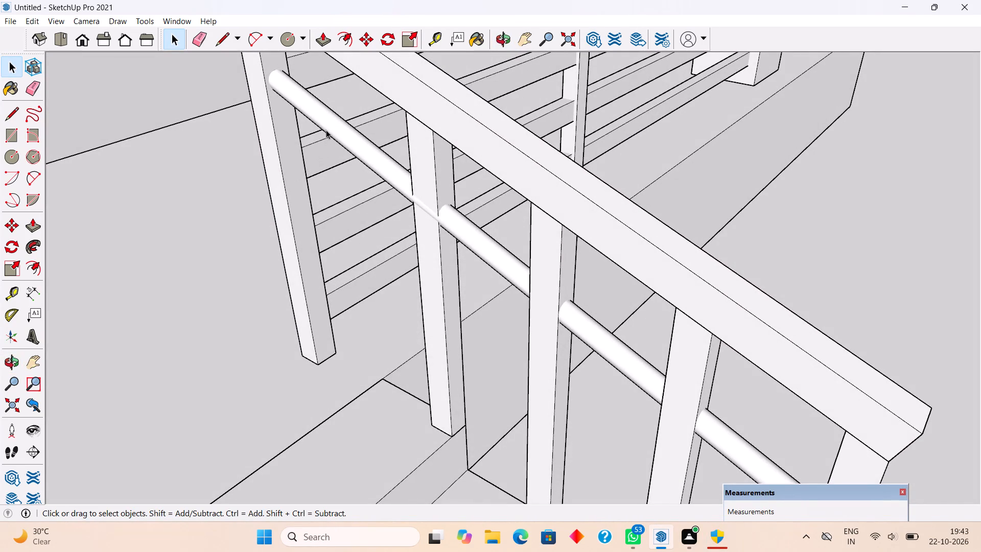
{"action": "triple_click", "coordinate": [326, 130]}
{"action": "right_click", "coordinate": [326, 130]}
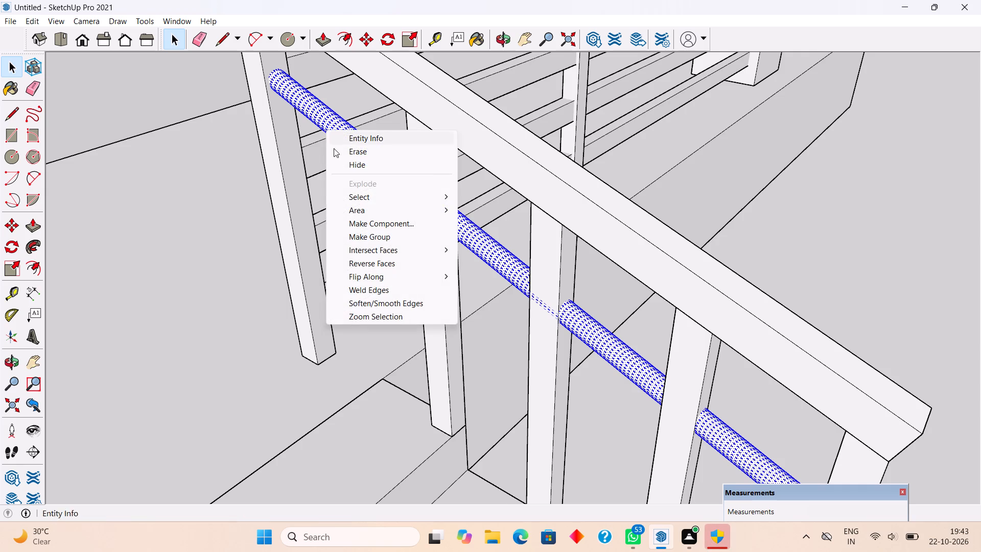
{"action": "left_click", "coordinate": [361, 238]}
Move the round rail group sideways about 3/16" to centre it better on the step posts.
{"action": "scroll", "coordinate": [361, 239], "scroll_direction": "down", "scroll_amount": 6}
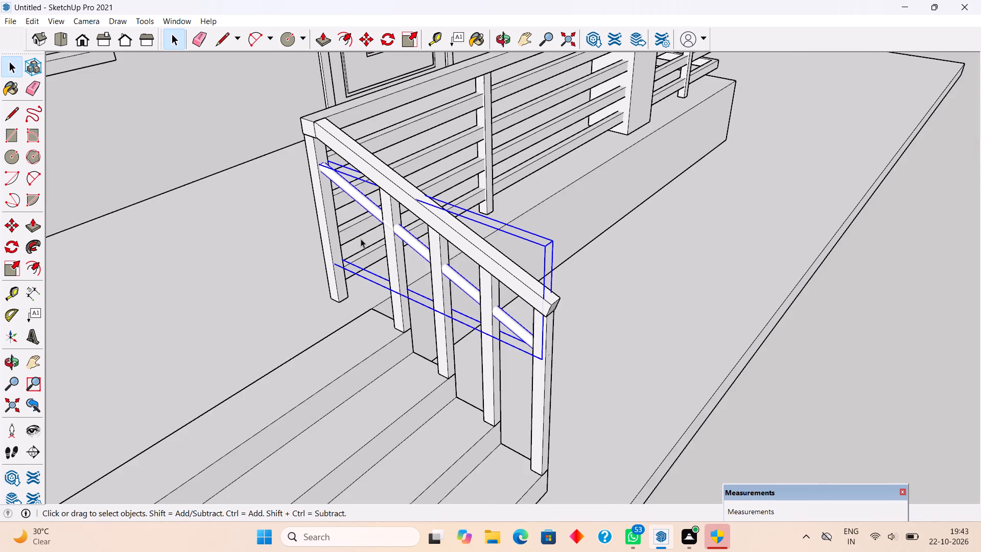
{"action": "middle_click_drag", "start_coordinate": [357, 239], "coordinate": [255, 248]}
{"action": "scroll", "coordinate": [255, 248], "scroll_direction": "down", "scroll_amount": 3}
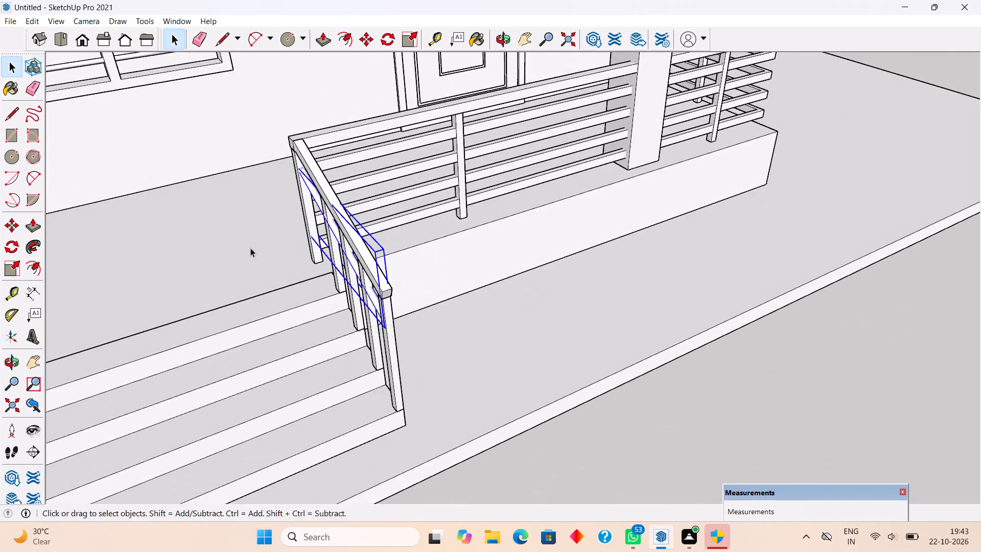
{"action": "middle_click_drag", "start_coordinate": [242, 249], "coordinate": [216, 247]}
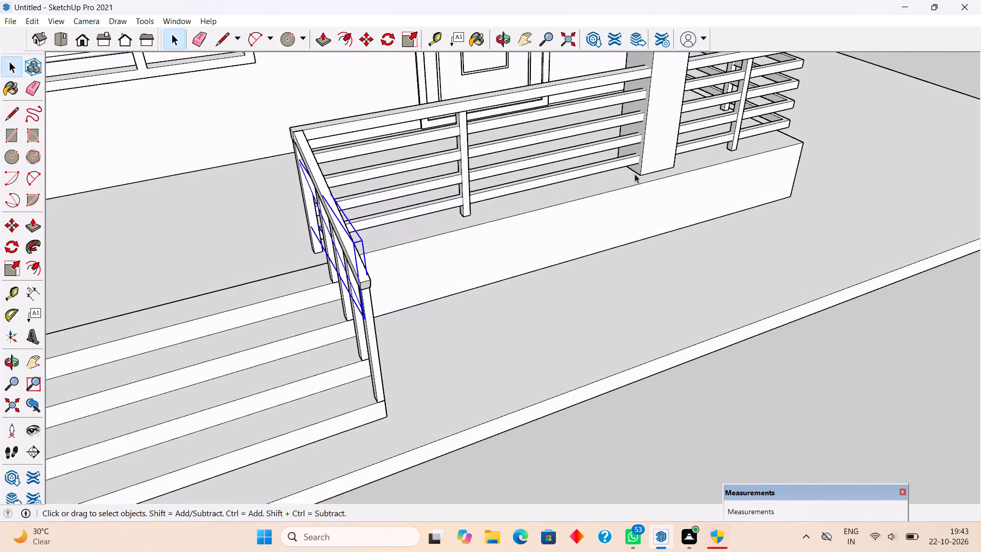
{"action": "middle_click_drag", "start_coordinate": [348, 238], "coordinate": [168, 238]}
{"action": "scroll", "coordinate": [458, 87], "scroll_direction": "up", "scroll_amount": 4}
{"action": "scroll", "coordinate": [330, 128], "scroll_direction": "up", "scroll_amount": 3}
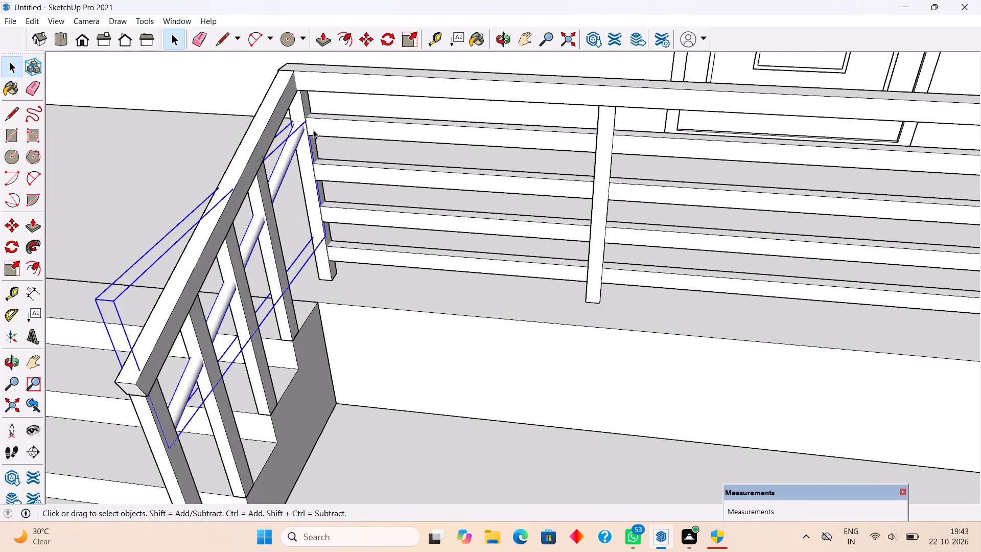
{"action": "scroll", "coordinate": [313, 130], "scroll_direction": "up", "scroll_amount": 13}
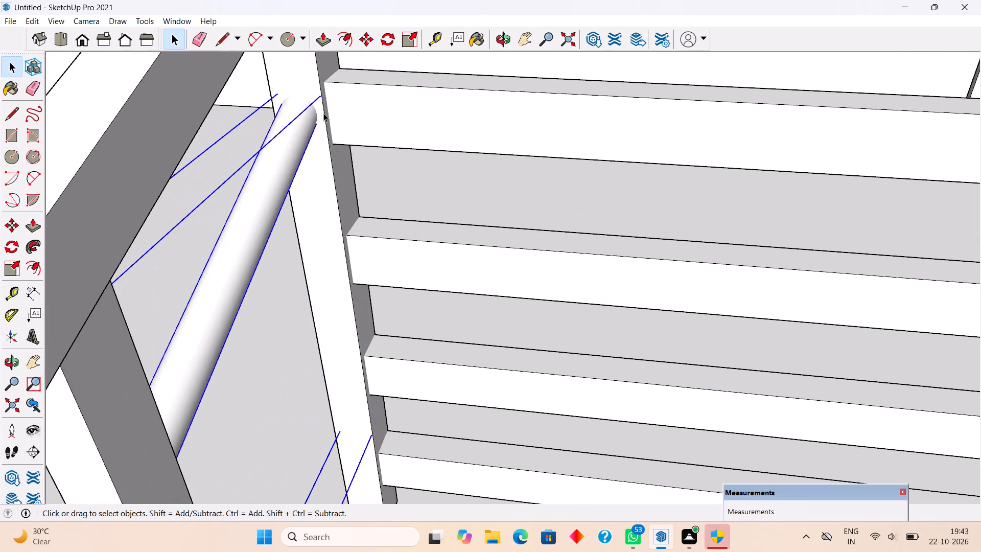
{"action": "key", "text": "m"}
{"action": "left_click", "coordinate": [310, 117]}
{"action": "left_click", "coordinate": [312, 118]}
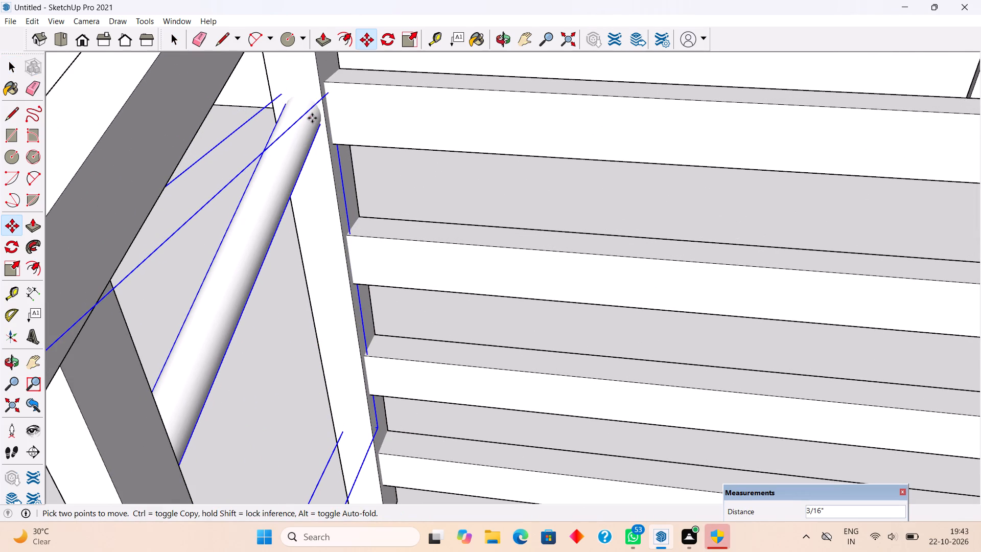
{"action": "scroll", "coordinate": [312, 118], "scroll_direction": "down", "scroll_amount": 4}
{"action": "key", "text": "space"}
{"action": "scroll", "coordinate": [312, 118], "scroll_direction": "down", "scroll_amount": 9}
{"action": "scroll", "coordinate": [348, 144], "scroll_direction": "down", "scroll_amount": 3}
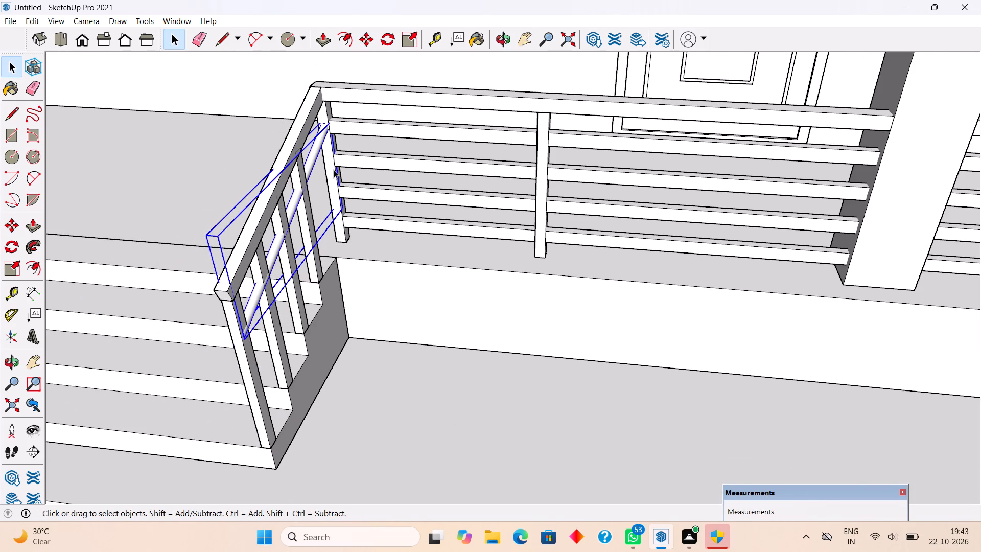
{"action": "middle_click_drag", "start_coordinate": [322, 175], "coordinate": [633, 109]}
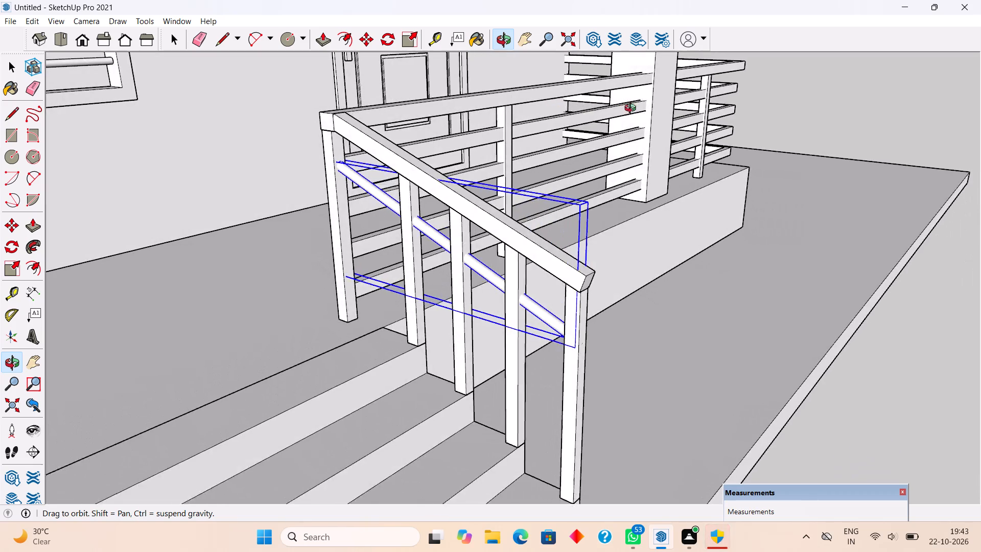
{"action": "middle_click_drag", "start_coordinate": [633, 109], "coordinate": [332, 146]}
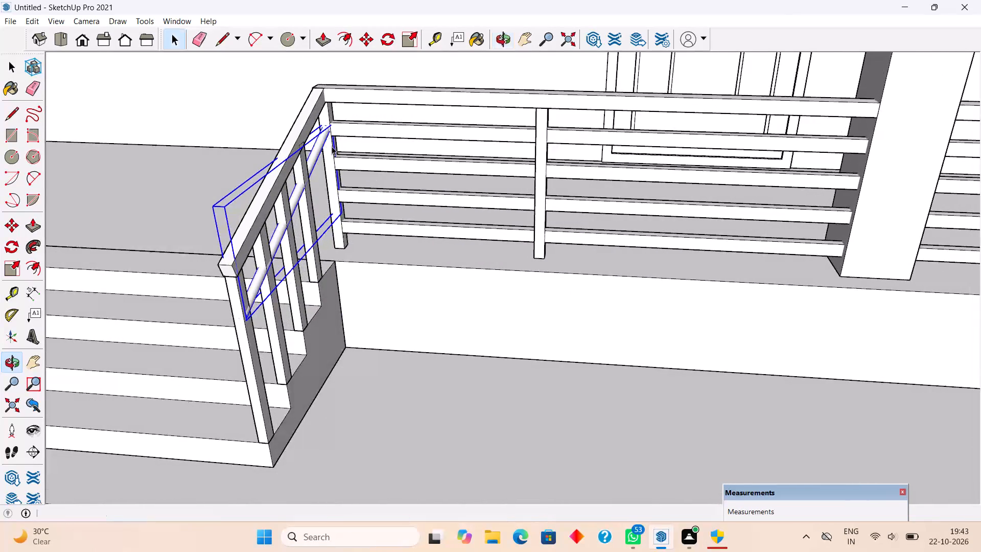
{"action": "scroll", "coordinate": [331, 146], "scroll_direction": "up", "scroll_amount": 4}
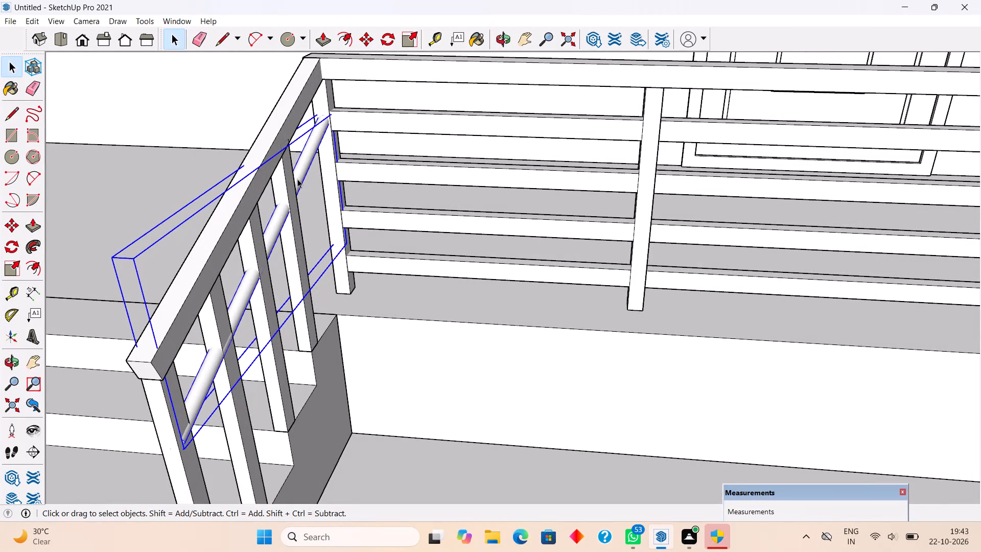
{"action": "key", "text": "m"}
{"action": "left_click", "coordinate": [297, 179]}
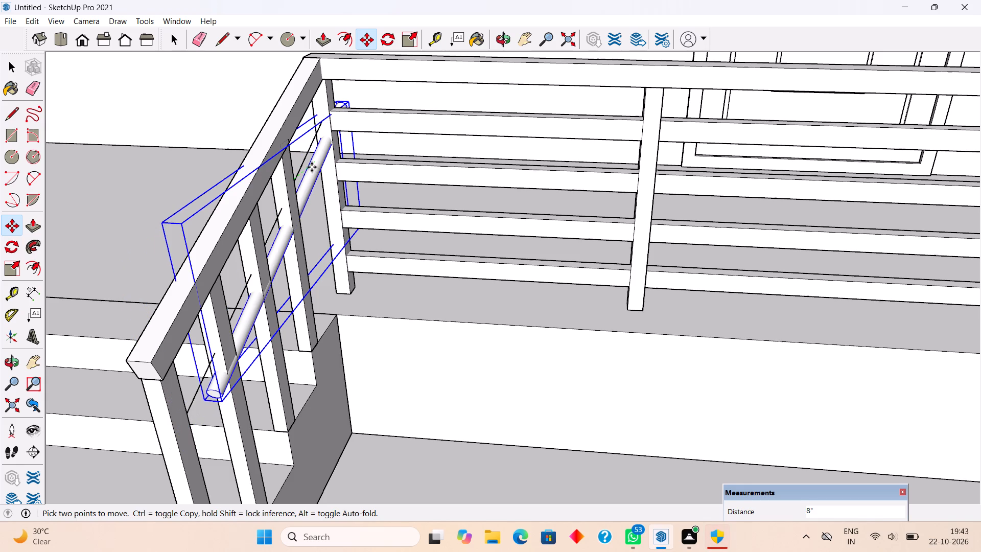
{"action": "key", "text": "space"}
Move the round sloping rail group about 1/8" to refine its alignment with the step posts.
{"action": "scroll", "coordinate": [314, 177], "scroll_direction": "up", "scroll_amount": 4}
{"action": "key", "text": "m"}
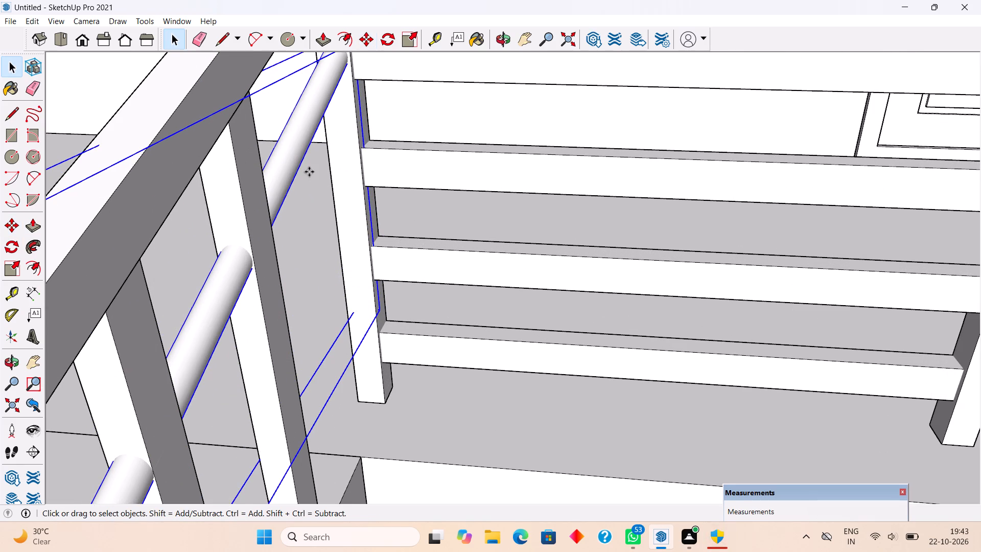
{"action": "left_click", "coordinate": [303, 163]}
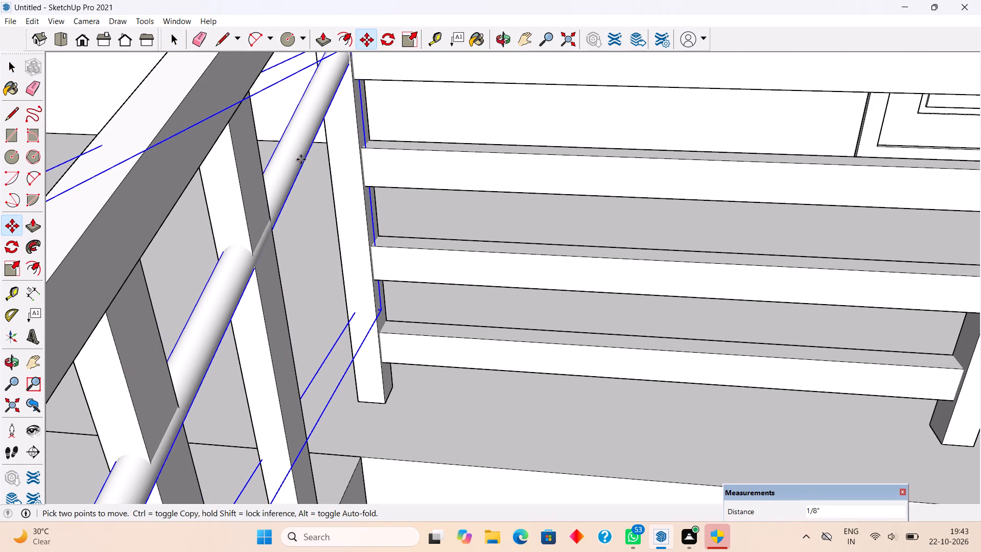
{"action": "left_click", "coordinate": [299, 158]}
{"action": "scroll", "coordinate": [299, 158], "scroll_direction": "down", "scroll_amount": 5}
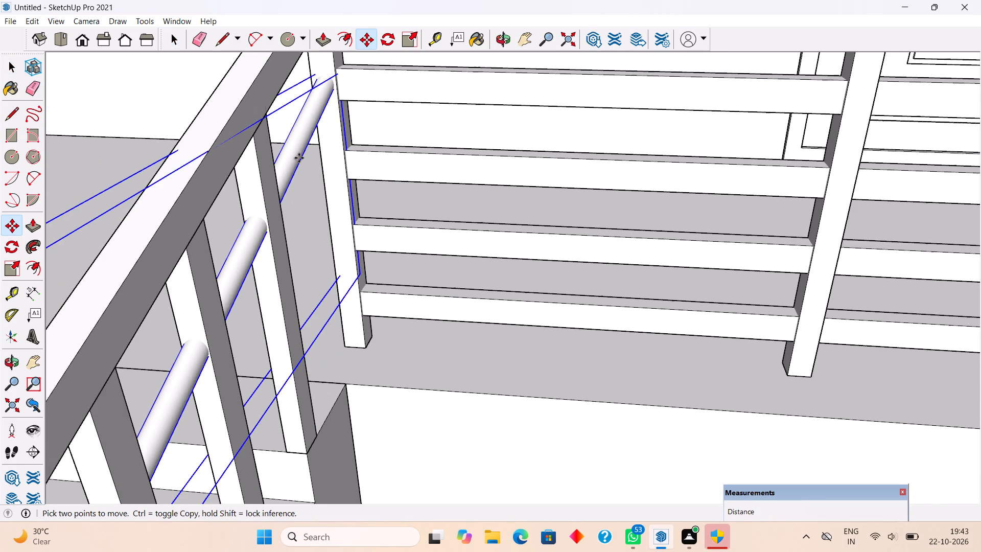
{"action": "scroll", "coordinate": [299, 158], "scroll_direction": "down", "scroll_amount": 3}
{"action": "key", "text": "space"}
{"action": "scroll", "coordinate": [299, 158], "scroll_direction": "down", "scroll_amount": 9}
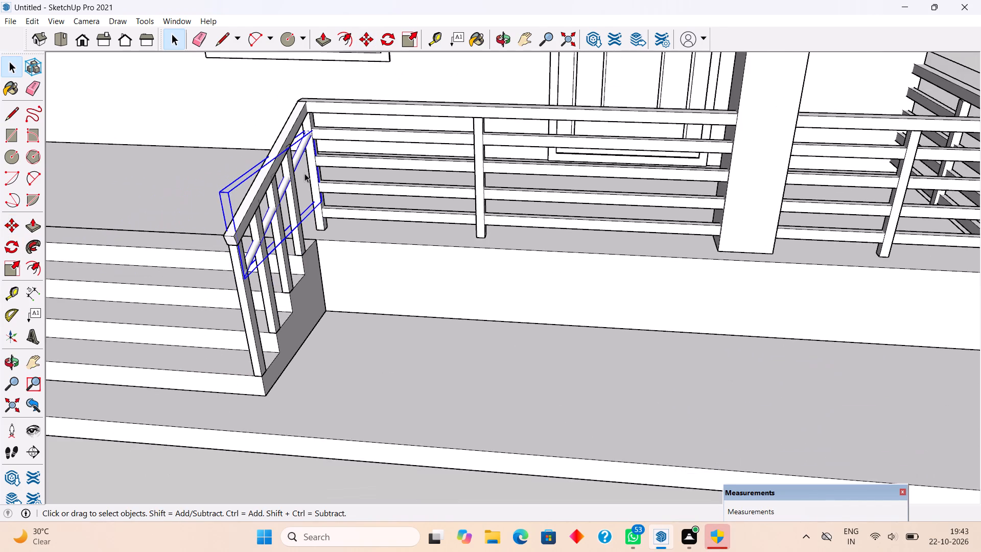
{"action": "middle_click_drag", "start_coordinate": [425, 201], "coordinate": [693, 148]}
{"action": "key", "text": "space"}
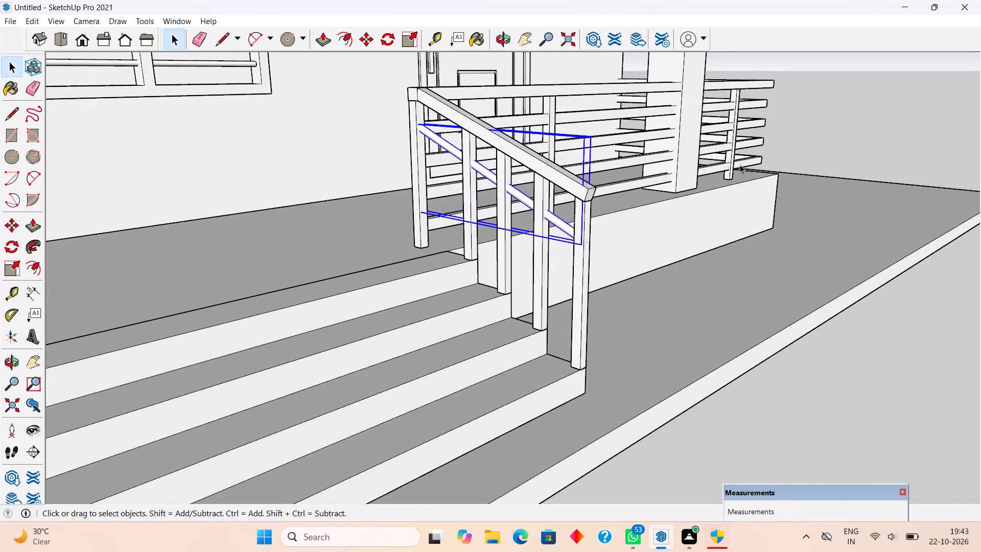
{"action": "left_click", "coordinate": [847, 154]}
Copy the round sloping rail group 10" straight down along the blue axis as a second rail.
{"action": "scroll", "coordinate": [557, 261], "scroll_direction": "up", "scroll_amount": 1}
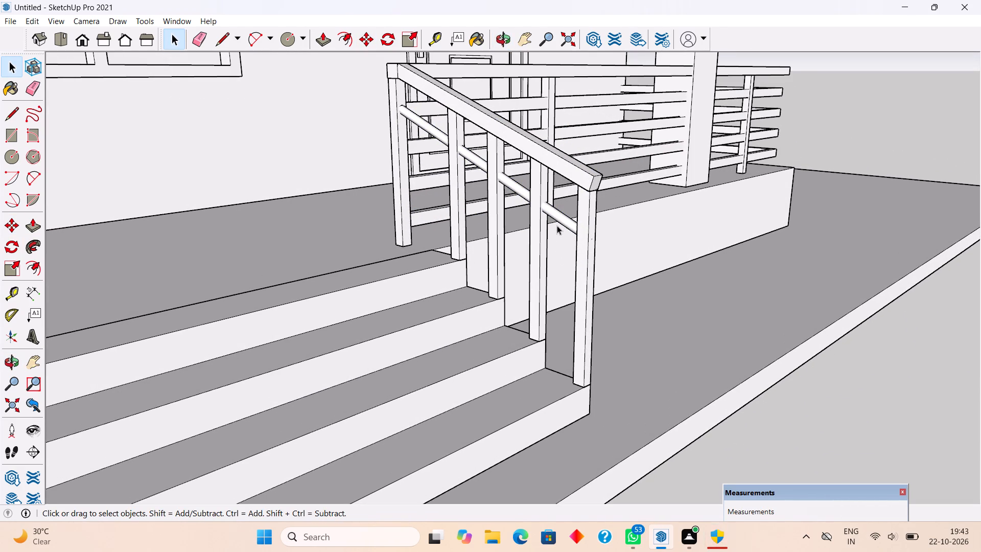
{"action": "left_click", "coordinate": [560, 218]}
{"action": "key", "text": "m"}
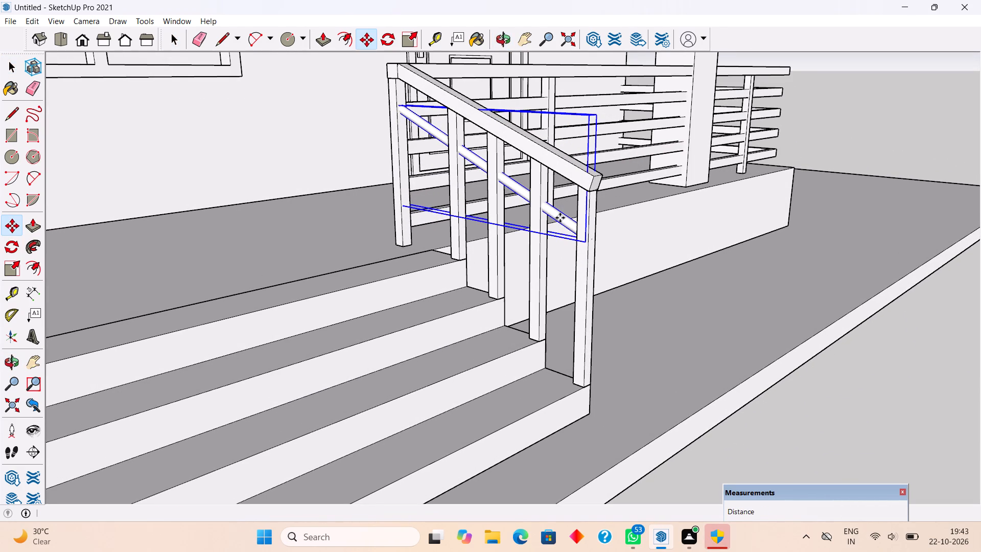
{"action": "left_click", "coordinate": [560, 218]}
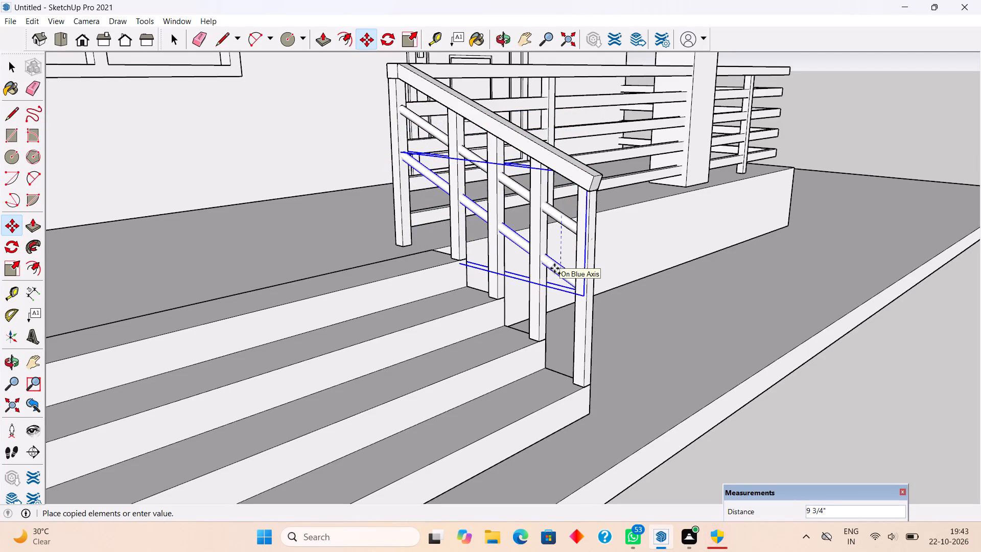
{"action": "type", "text": "10\""}
{"action": "key", "text": "Return"}
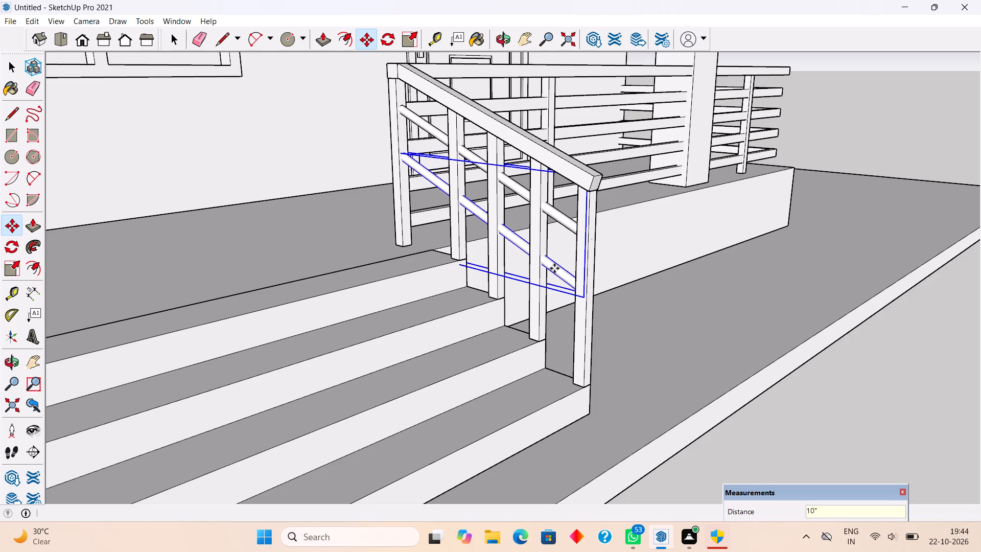
{"action": "key", "text": "space"}
{"action": "scroll", "coordinate": [558, 271], "scroll_direction": "down", "scroll_amount": 4}
{"action": "left_click", "coordinate": [833, 148]}
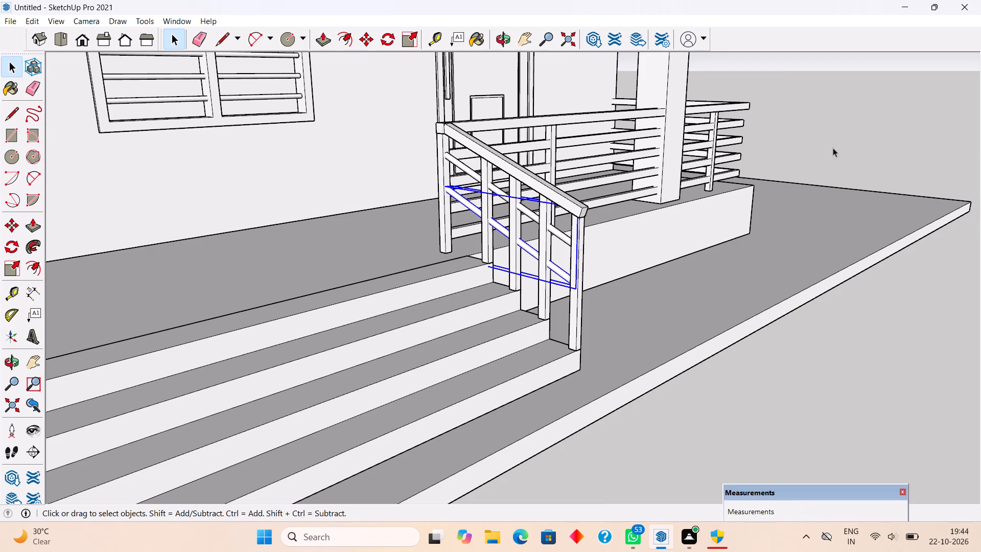
Group all five step railing posts, both round sloping rails and the sloping handrail into one step railing.
{"action": "middle_click_drag", "start_coordinate": [757, 265], "coordinate": [771, 283]}
{"action": "scroll", "coordinate": [771, 283], "scroll_direction": "down", "scroll_amount": 4}
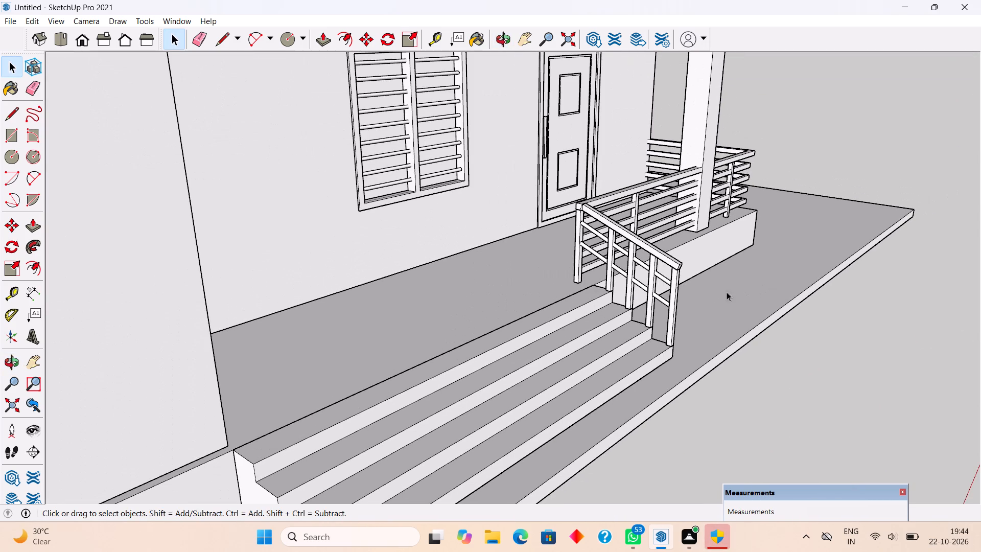
{"action": "scroll", "coordinate": [665, 295], "scroll_direction": "up", "scroll_amount": 1}
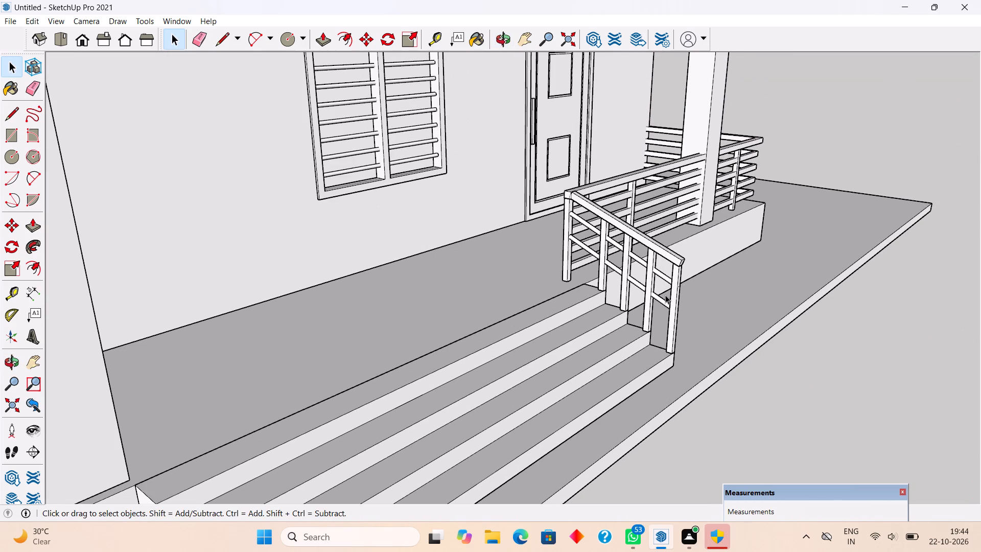
{"action": "left_click", "coordinate": [673, 303], "text": "ctrl"}
{"action": "scroll", "coordinate": [673, 303], "scroll_direction": "up", "scroll_amount": 9, "text": "ctrl"}
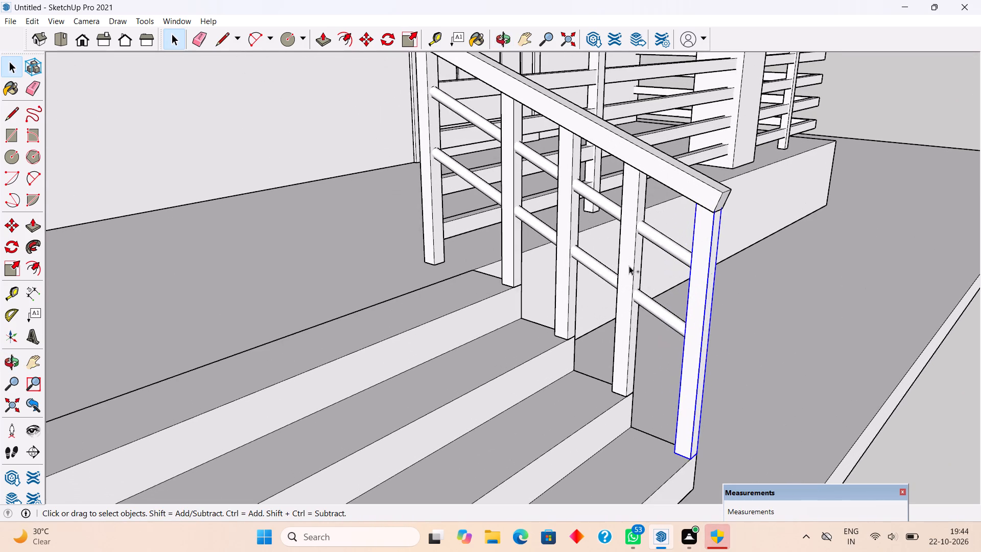
{"action": "left_click", "coordinate": [628, 266], "text": "ctrl"}
{"action": "left_click", "coordinate": [606, 270], "text": "ctrl"}
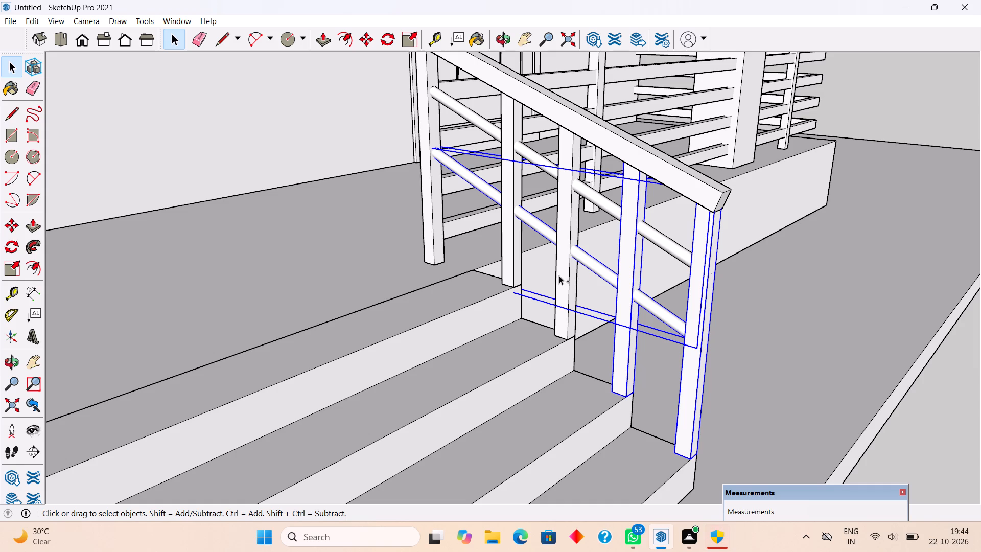
{"action": "left_click", "coordinate": [564, 274], "text": "ctrl"}
{"action": "left_click", "coordinate": [514, 243], "text": "ctrl"}
{"action": "left_click", "coordinate": [434, 218], "text": "ctrl"}
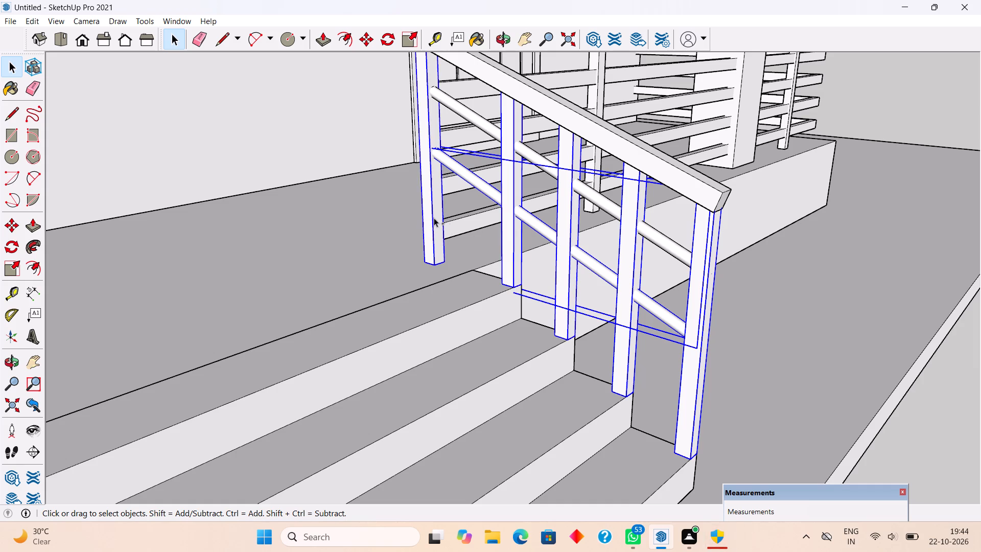
{"action": "left_click", "coordinate": [497, 134], "text": "ctrl"}
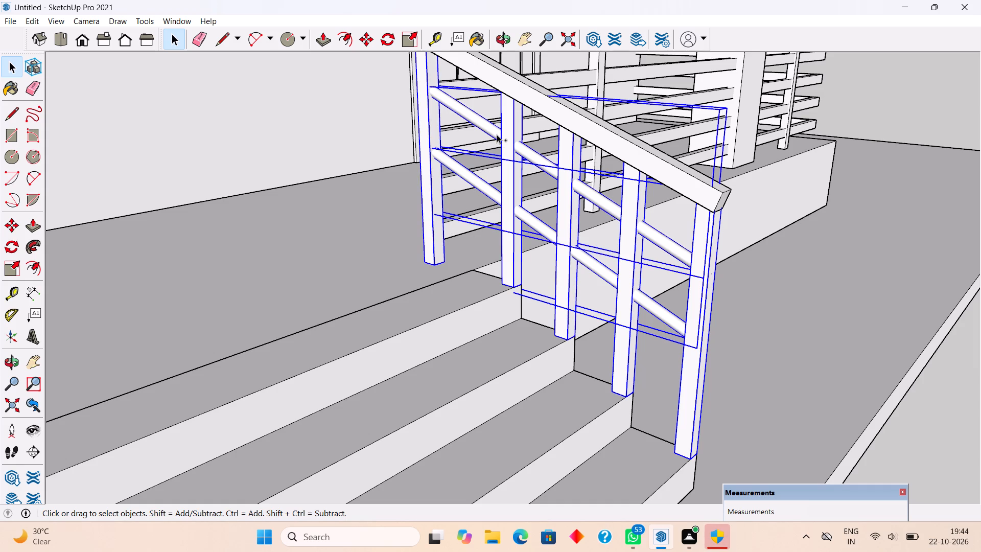
{"action": "left_click", "coordinate": [512, 80], "text": "ctrl"}
{"action": "scroll", "coordinate": [540, 167], "scroll_direction": "down", "scroll_amount": 5, "text": "ctrl"}
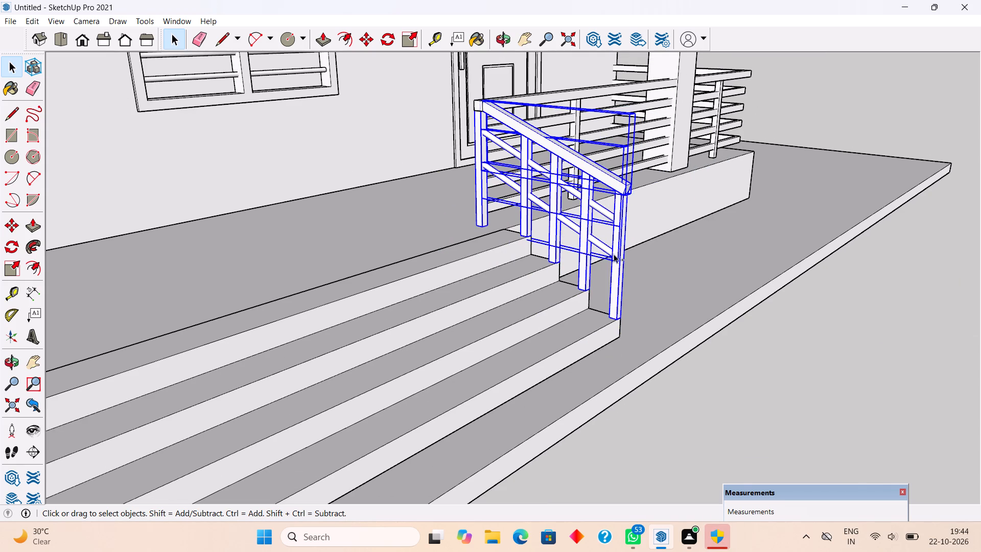
{"action": "right_click", "coordinate": [614, 255], "text": "ctrl"}
{"action": "left_click", "coordinate": [653, 377]}
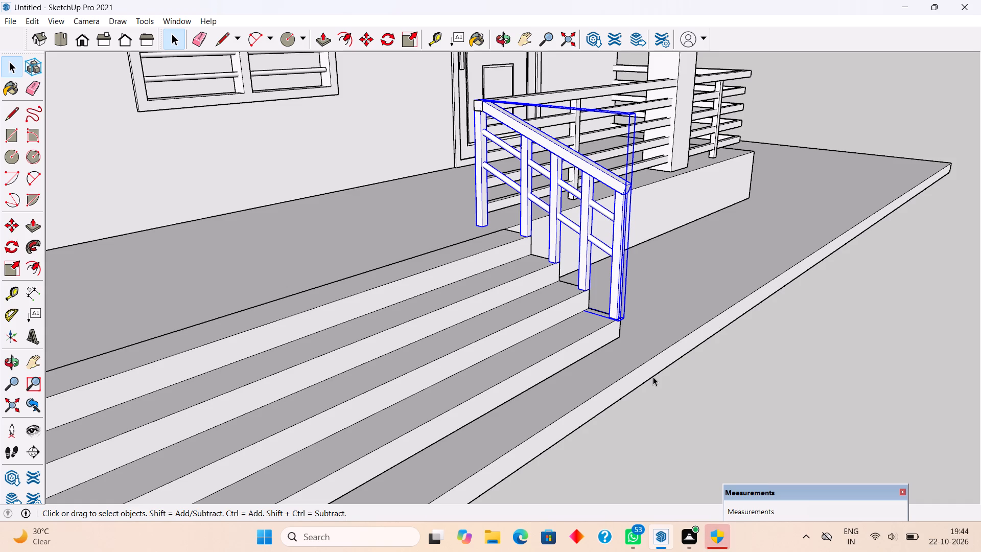
Copy the step railing group about 15' 2" along the steps to the opposite end of the bottom step.
{"action": "scroll", "coordinate": [647, 270], "scroll_direction": "down", "scroll_amount": 2}
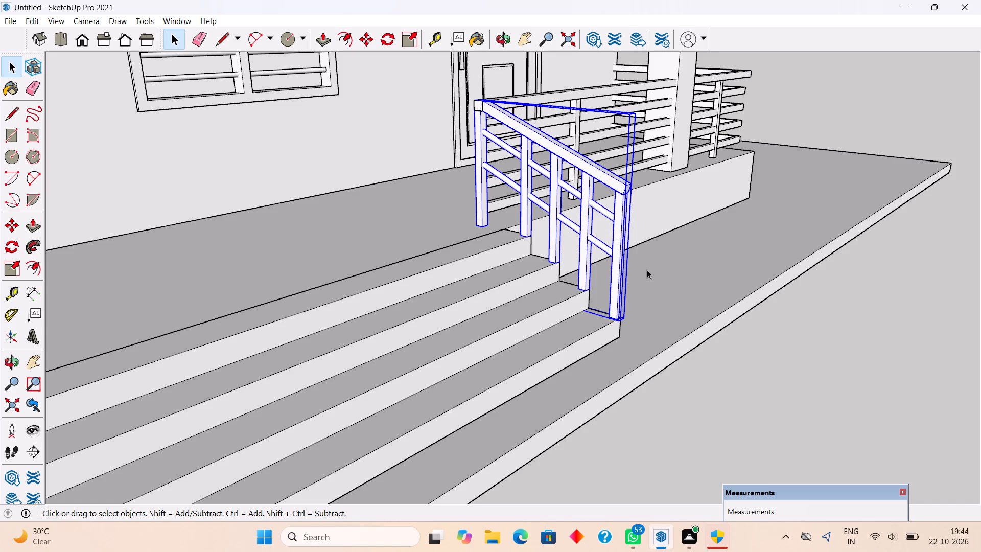
{"action": "scroll", "coordinate": [647, 270], "scroll_direction": "down", "scroll_amount": 6}
{"action": "middle_click_drag", "start_coordinate": [606, 326], "coordinate": [530, 377]}
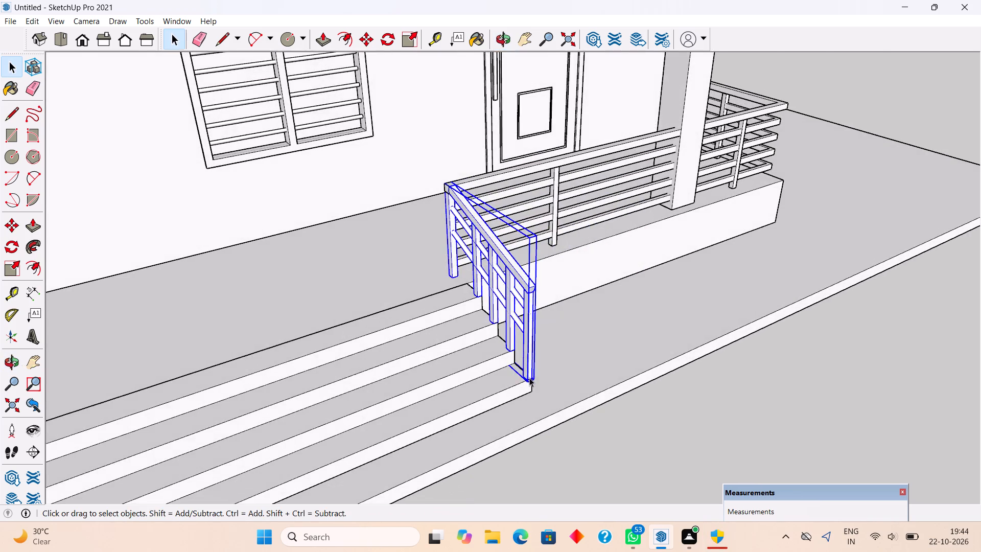
{"action": "scroll", "coordinate": [529, 378], "scroll_direction": "up", "scroll_amount": 12}
{"action": "scroll", "coordinate": [526, 377], "scroll_direction": "down", "scroll_amount": 13}
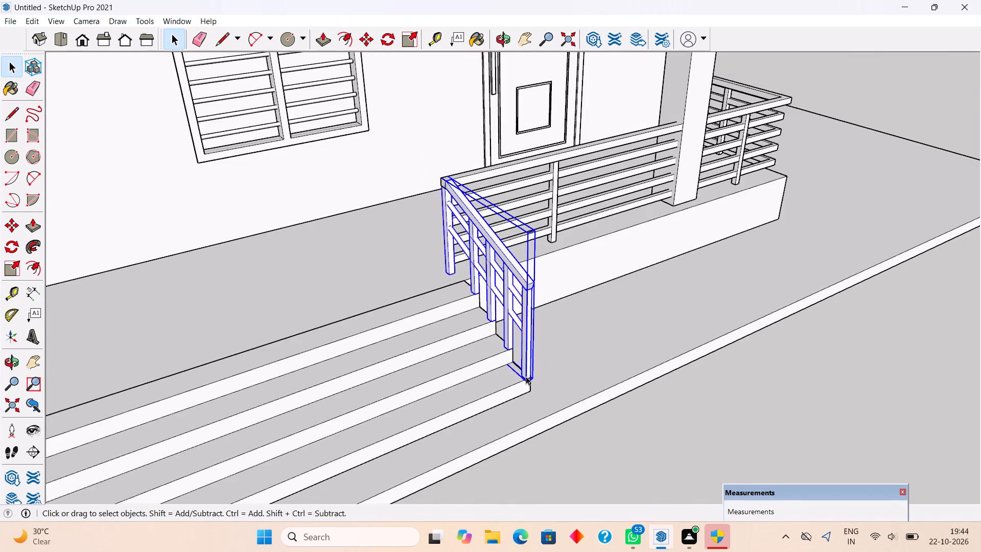
{"action": "scroll", "coordinate": [509, 356], "scroll_direction": "down", "scroll_amount": 5}
{"action": "middle_click_drag", "start_coordinate": [497, 348], "coordinate": [448, 330]}
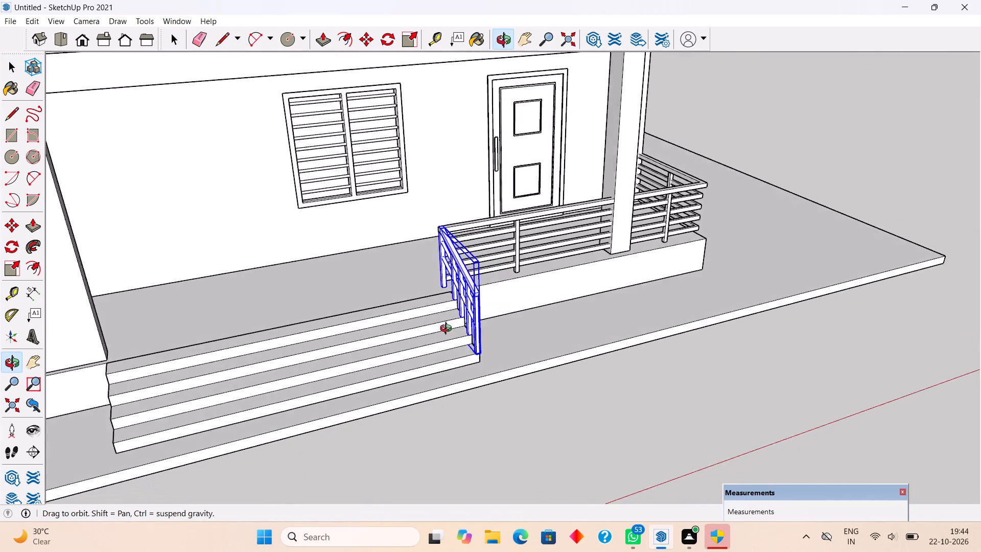
{"action": "middle_click_drag", "start_coordinate": [448, 330], "coordinate": [415, 338]}
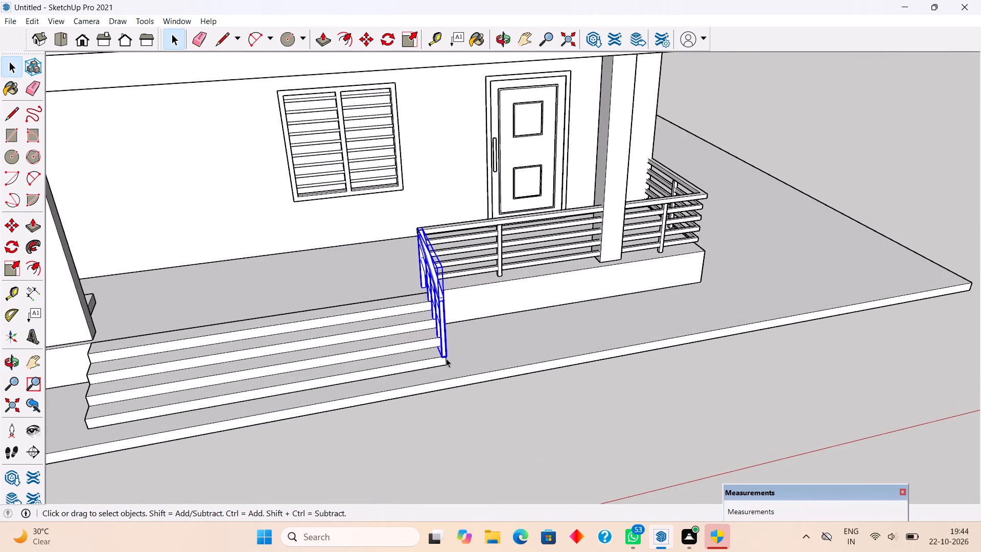
{"action": "key", "text": "m"}
{"action": "scroll", "coordinate": [439, 358], "scroll_direction": "up", "scroll_amount": 12}
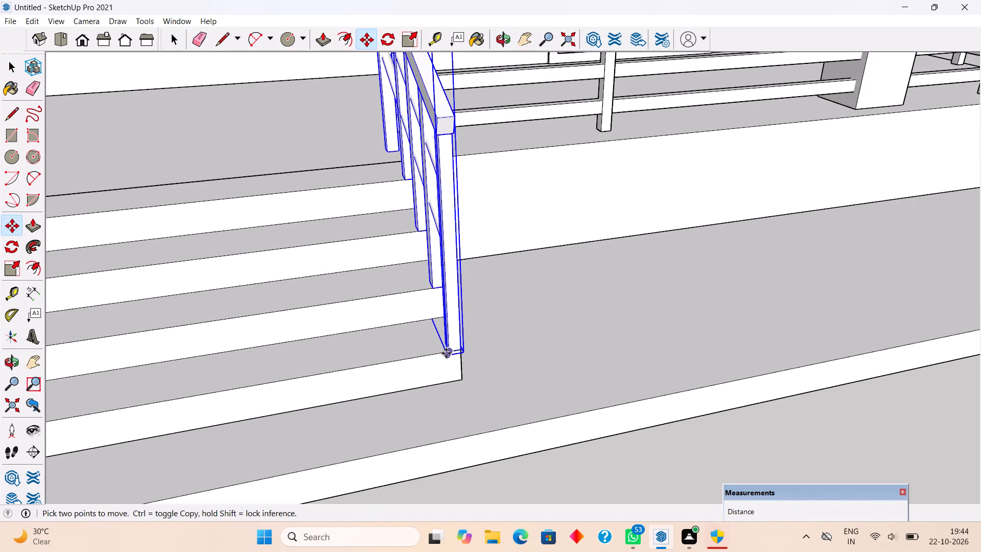
{"action": "left_click", "coordinate": [446, 353]}
{"action": "scroll", "coordinate": [409, 352], "scroll_direction": "down", "scroll_amount": 10}
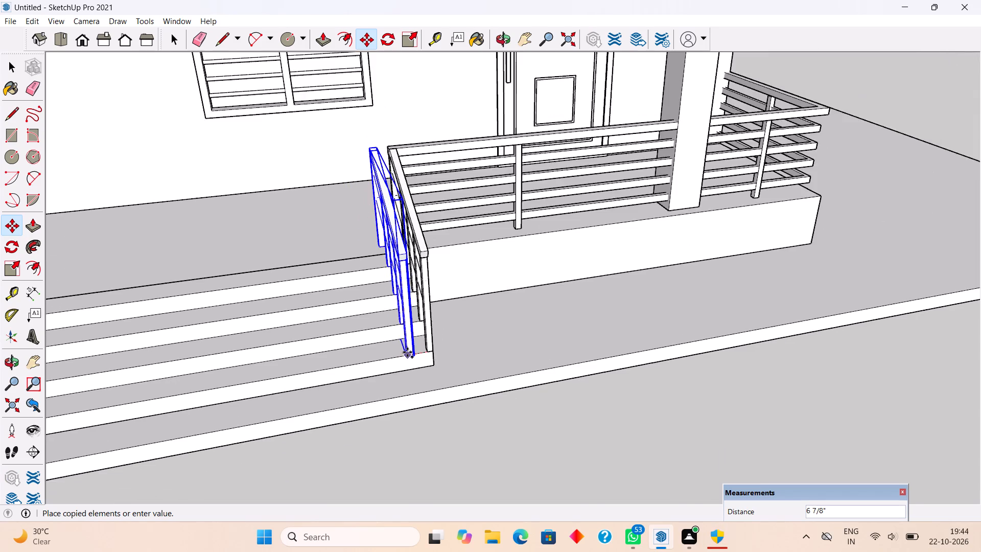
{"action": "scroll", "coordinate": [407, 352], "scroll_direction": "down", "scroll_amount": 5}
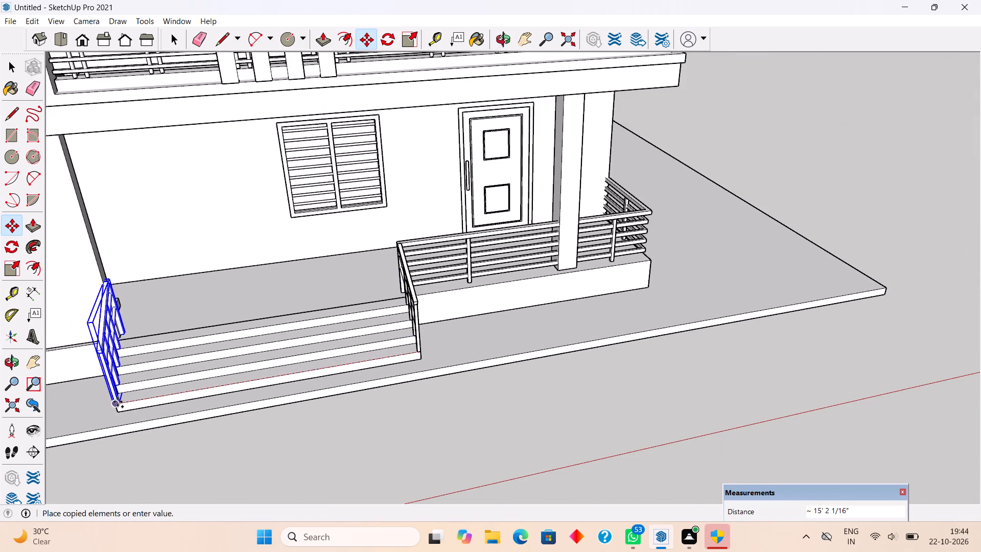
{"action": "scroll", "coordinate": [116, 408], "scroll_direction": "up", "scroll_amount": 1}
{"action": "left_click", "coordinate": [116, 408]}
{"action": "middle_click_drag", "start_coordinate": [170, 390], "coordinate": [441, 293]}
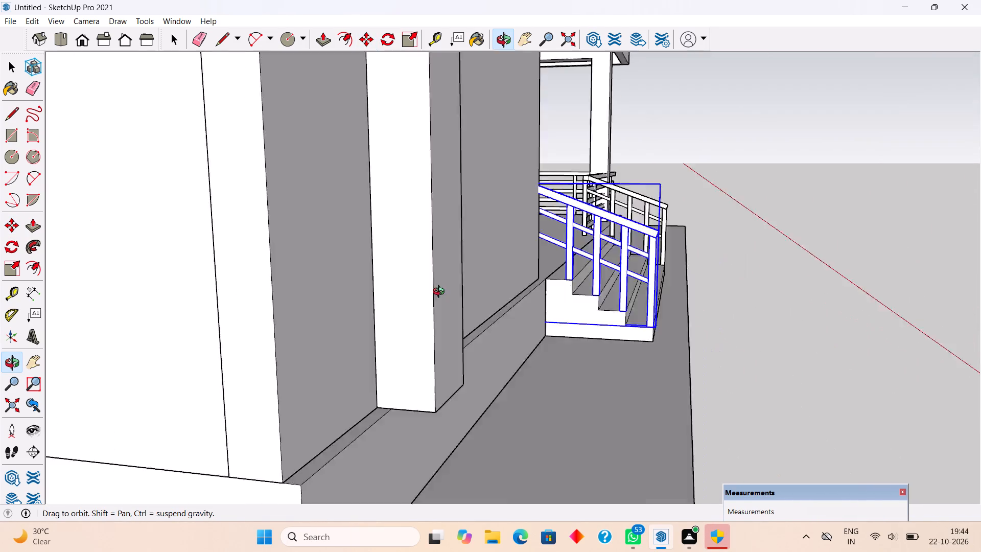
{"action": "middle_click_drag", "start_coordinate": [441, 293], "coordinate": [419, 326]}
{"action": "key", "text": "space"}
{"action": "left_click", "coordinate": [685, 369]}
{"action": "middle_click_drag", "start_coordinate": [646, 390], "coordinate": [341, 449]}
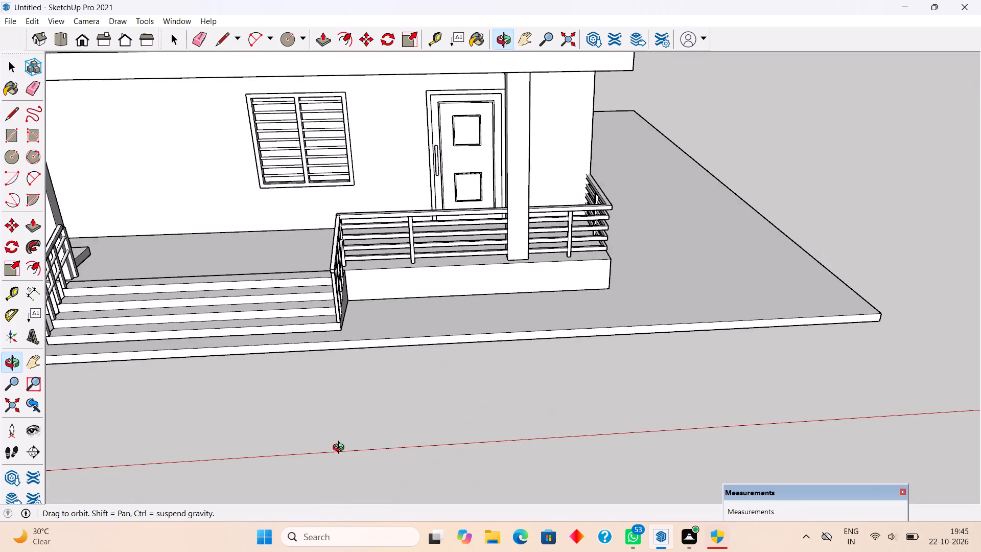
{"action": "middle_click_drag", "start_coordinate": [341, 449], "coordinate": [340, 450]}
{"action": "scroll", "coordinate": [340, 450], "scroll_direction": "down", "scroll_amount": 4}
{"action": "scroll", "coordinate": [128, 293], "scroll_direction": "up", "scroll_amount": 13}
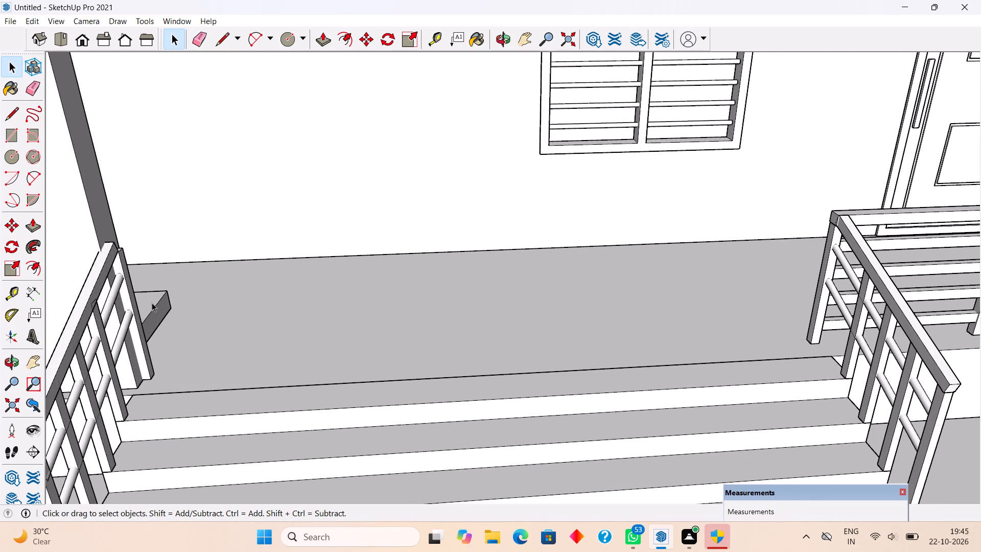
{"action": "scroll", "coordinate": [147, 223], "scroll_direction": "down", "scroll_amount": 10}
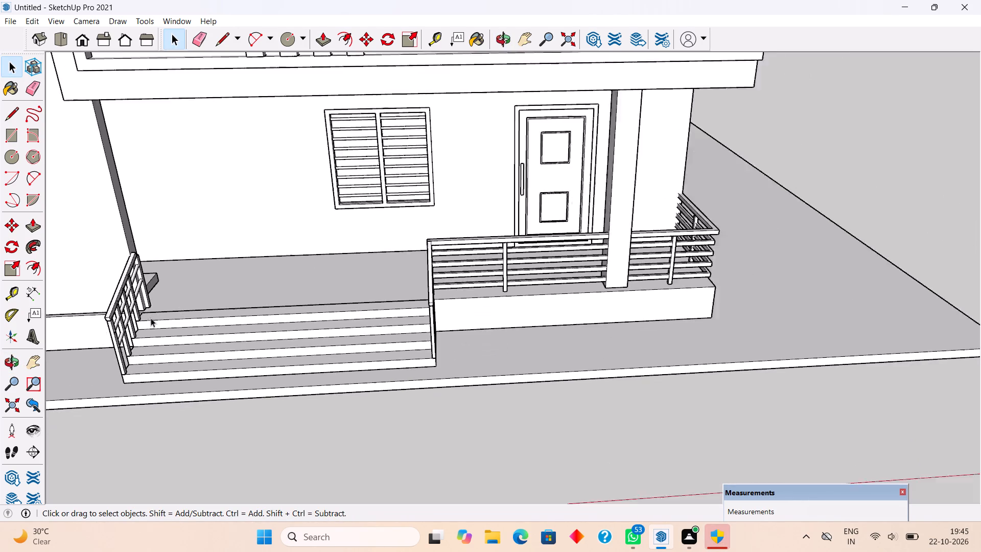
Extend the end face of the entrance steps outward by 1' with Push/Pull, on the stair tower side.
{"action": "scroll", "coordinate": [151, 318], "scroll_direction": "down", "scroll_amount": 1}
{"action": "middle_click_drag", "start_coordinate": [196, 328], "coordinate": [524, 277]}
{"action": "scroll", "coordinate": [629, 363], "scroll_direction": "up", "scroll_amount": 5}
{"action": "triple_click", "coordinate": [607, 364]}
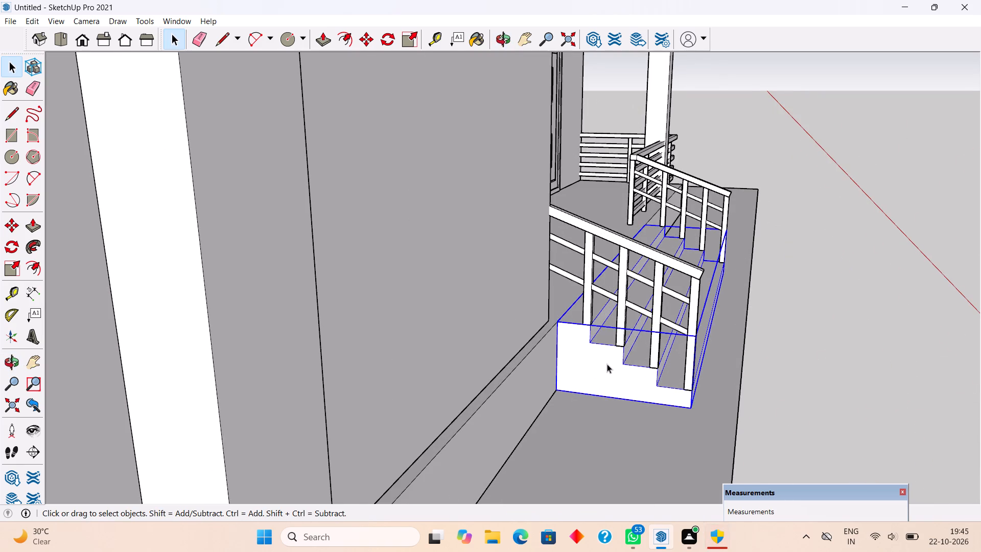
{"action": "key", "text": "p"}
{"action": "left_click", "coordinate": [607, 364]}
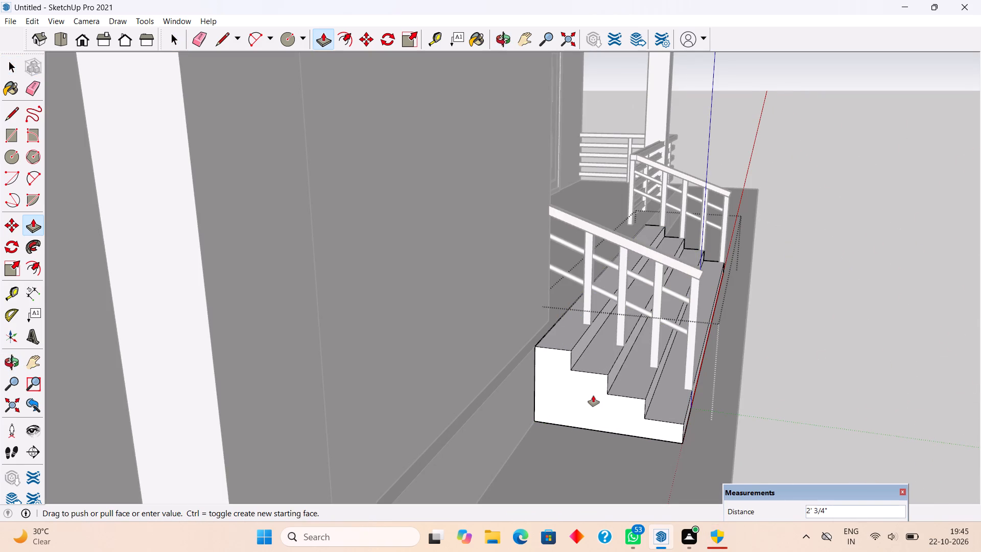
{"action": "type", "text": "1'"}
{"action": "key", "text": "Return"}
{"action": "key", "text": "space"}
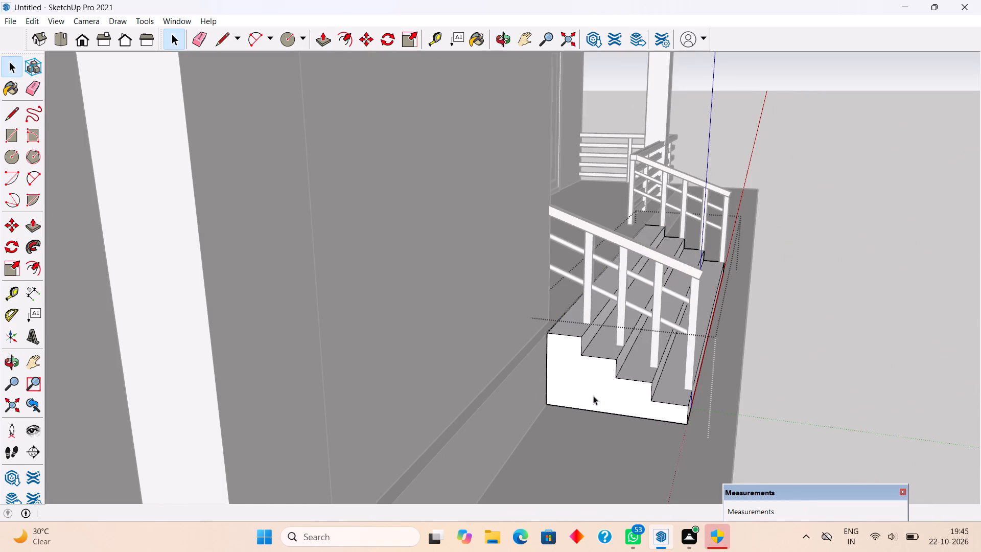
{"action": "left_click", "coordinate": [904, 194]}
Move the copied step railing 1' outward to the extended end of the bottom step.
{"action": "scroll", "coordinate": [714, 315], "scroll_direction": "up", "scroll_amount": 2}
{"action": "left_click", "coordinate": [685, 339]}
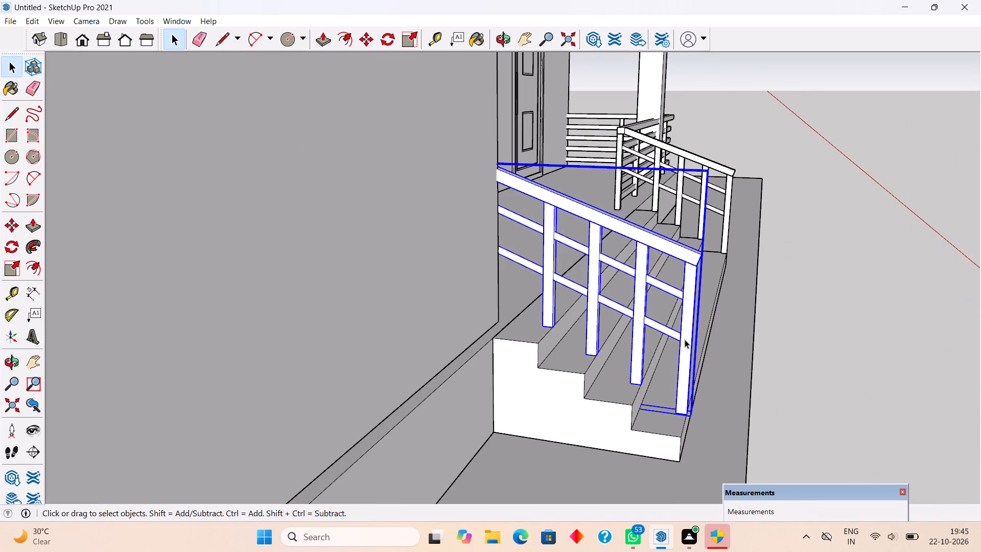
{"action": "key", "text": "m"}
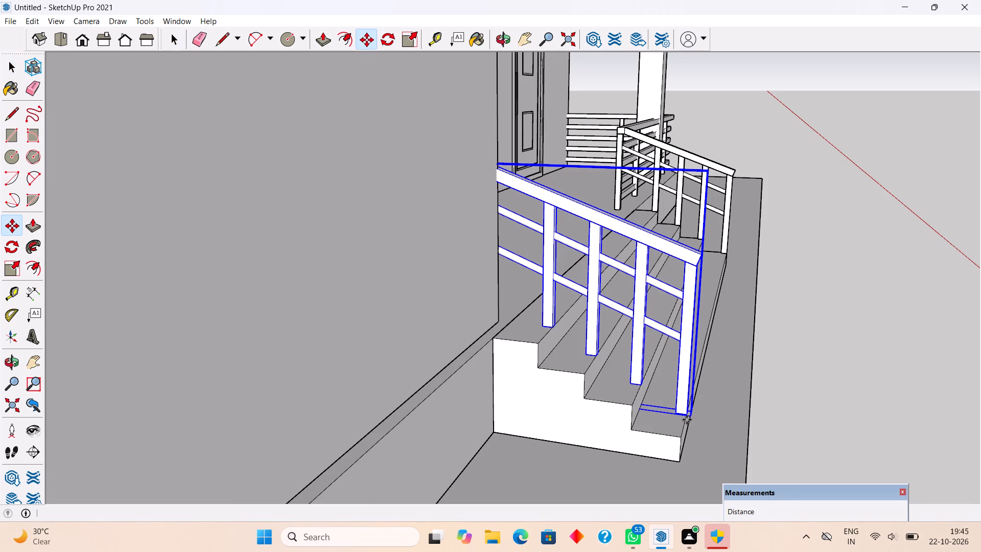
{"action": "left_click", "coordinate": [685, 414]}
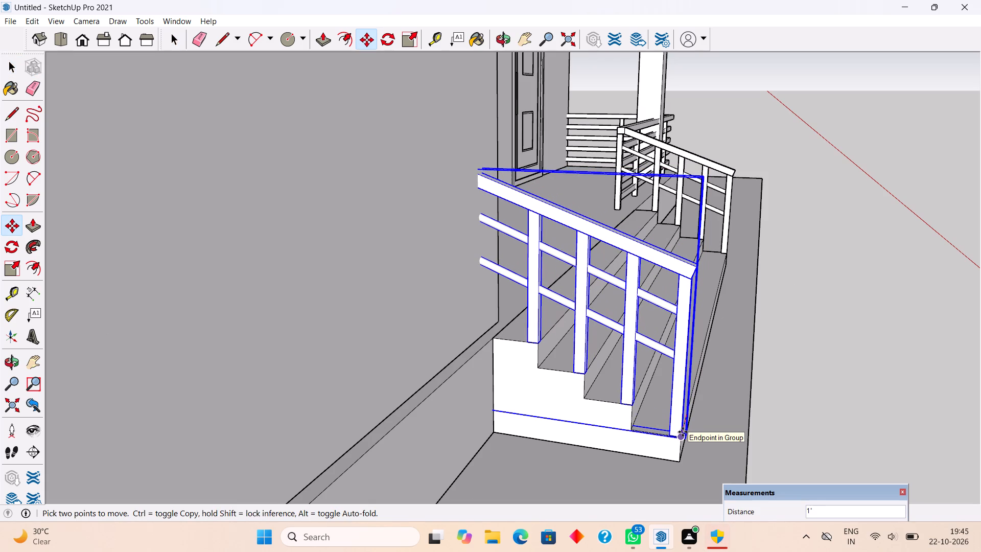
{"action": "left_click", "coordinate": [683, 432]}
{"action": "key", "text": "space"}
{"action": "left_click", "coordinate": [869, 375]}
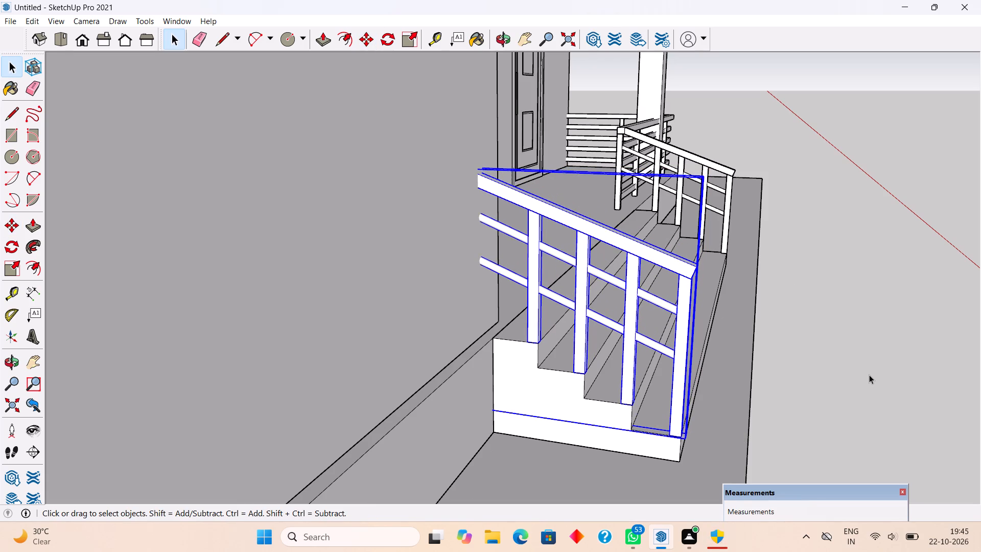
Examine the house from the side and front with both step railings in place.
{"action": "scroll", "coordinate": [869, 375], "scroll_direction": "down", "scroll_amount": 5}
{"action": "middle_click_drag", "start_coordinate": [816, 378], "coordinate": [610, 351]}
{"action": "scroll", "coordinate": [610, 351], "scroll_direction": "down", "scroll_amount": 11}
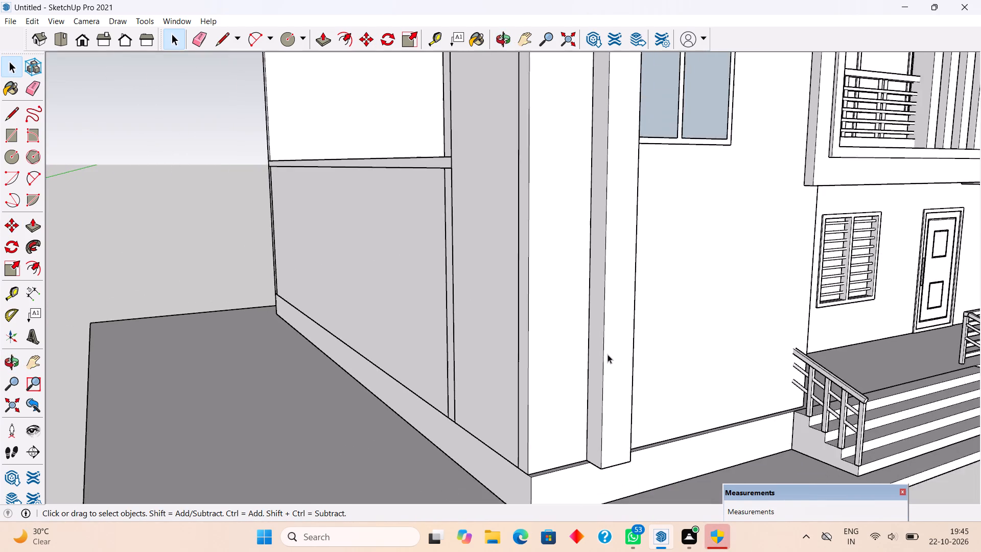
{"action": "scroll", "coordinate": [608, 354], "scroll_direction": "down", "scroll_amount": 6}
{"action": "middle_click_drag", "start_coordinate": [741, 376], "coordinate": [199, 340]}
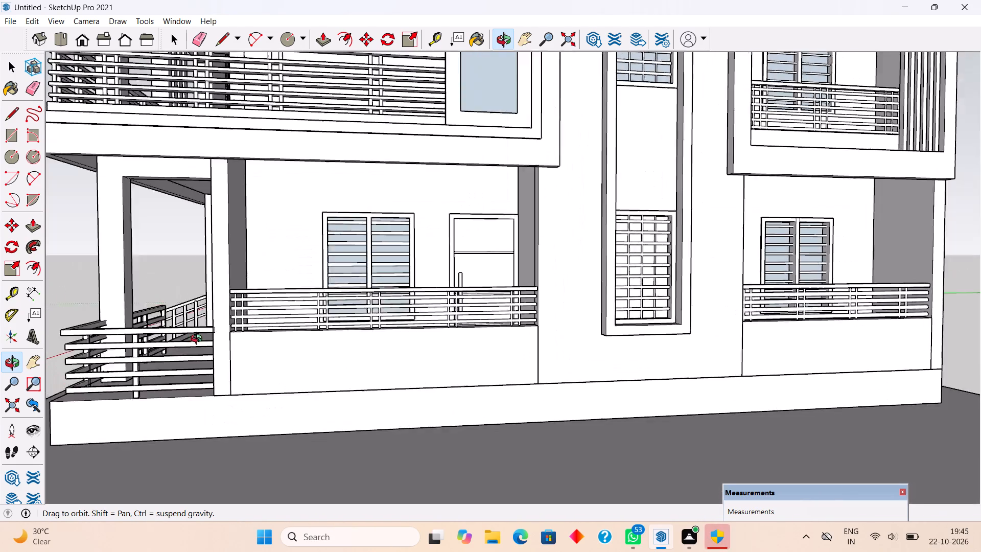
{"action": "middle_click_drag", "start_coordinate": [199, 340], "coordinate": [402, 345]}
{"action": "scroll", "coordinate": [402, 345], "scroll_direction": "down", "scroll_amount": 5}
{"action": "middle_click_drag", "start_coordinate": [408, 357], "coordinate": [432, 382]}
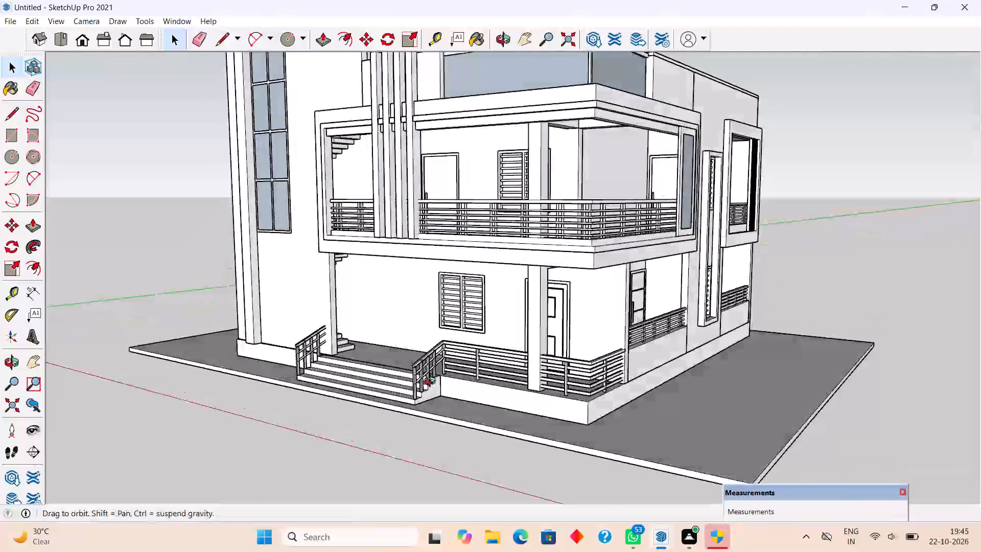
{"action": "middle_click_drag", "start_coordinate": [432, 382], "coordinate": [544, 403]}
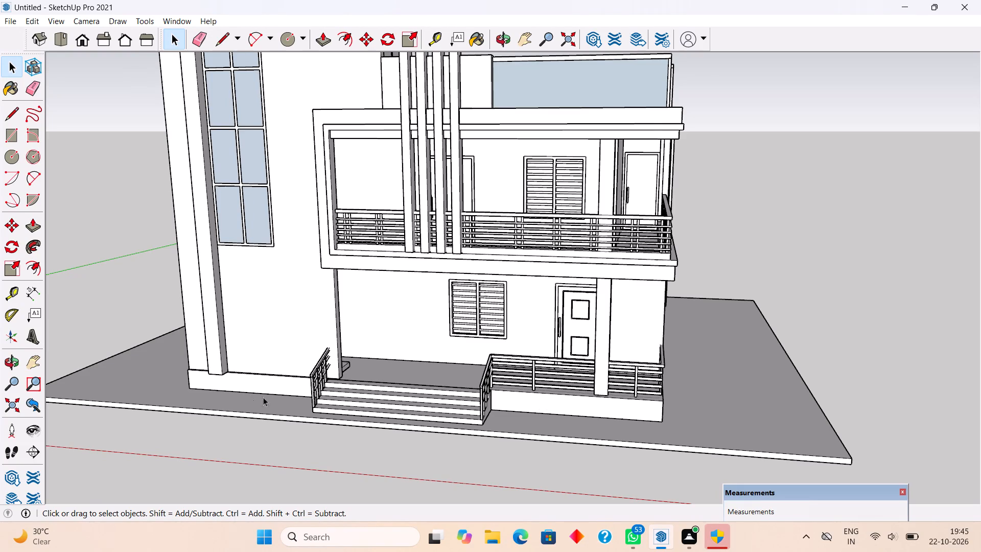
Move the step railing on the stair tower side about 7" back inward along the red axis.
{"action": "scroll", "coordinate": [301, 375], "scroll_direction": "up", "scroll_amount": 9}
{"action": "left_click", "coordinate": [336, 374]}
{"action": "scroll", "coordinate": [336, 374], "scroll_direction": "up", "scroll_amount": 1}
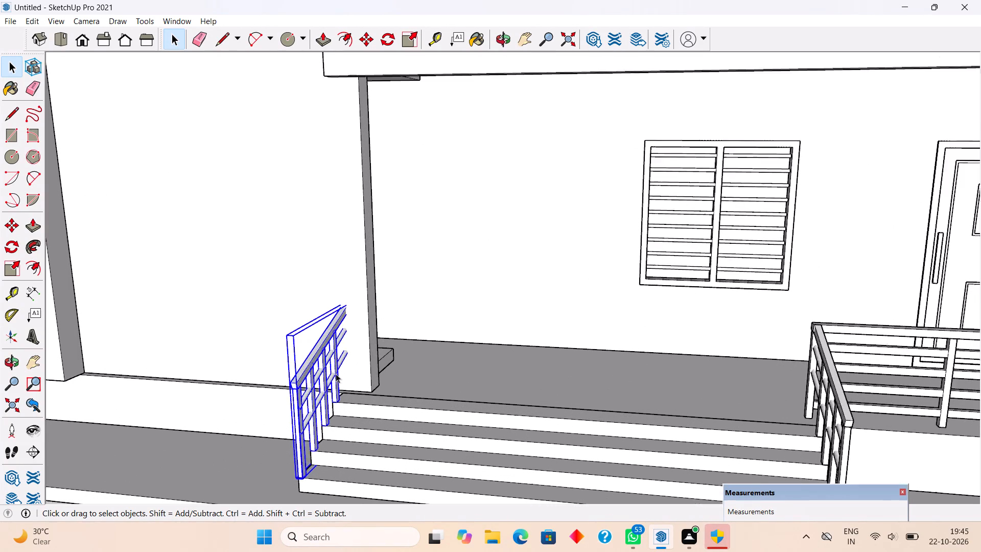
{"action": "scroll", "coordinate": [336, 374], "scroll_direction": "up", "scroll_amount": 3}
{"action": "key", "text": "m"}
{"action": "left_click", "coordinate": [336, 374]}
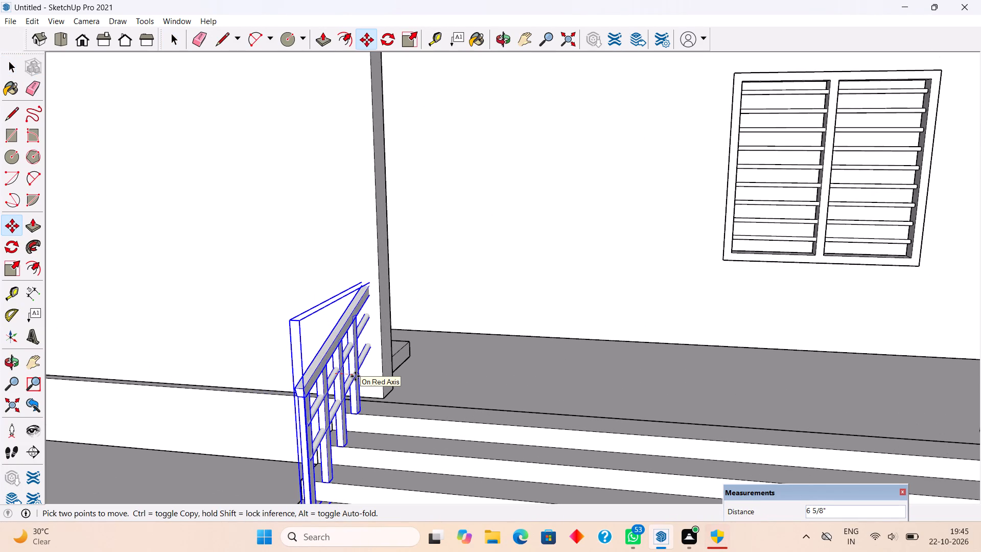
{"action": "left_click", "coordinate": [358, 377]}
{"action": "key", "text": "space"}
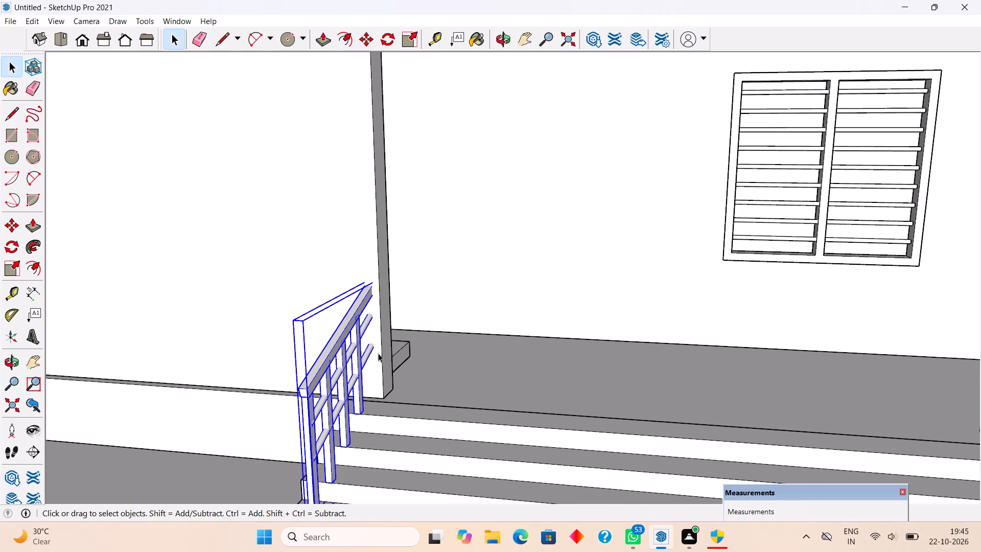
Push the end face of the entrance steps inward to line up with the repositioned railing.
{"action": "scroll", "coordinate": [378, 353], "scroll_direction": "down", "scroll_amount": 4}
{"action": "middle_click_drag", "start_coordinate": [347, 426], "coordinate": [538, 352]}
{"action": "left_click_drag", "start_coordinate": [571, 435], "coordinate": [518, 418]}
{"action": "scroll", "coordinate": [549, 448], "scroll_direction": "up", "scroll_amount": 4}
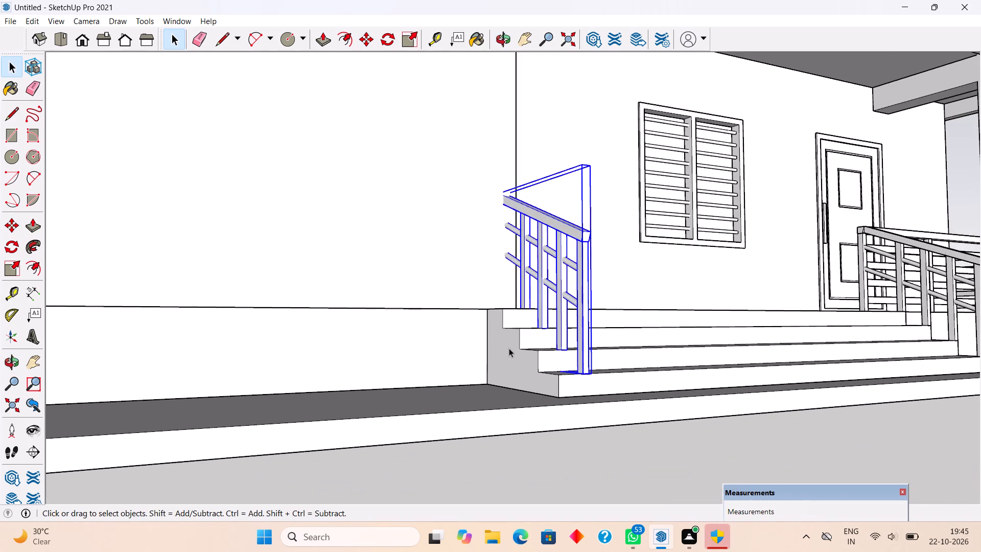
{"action": "triple_click", "coordinate": [509, 348]}
{"action": "key", "text": "p"}
{"action": "left_click", "coordinate": [509, 348]}
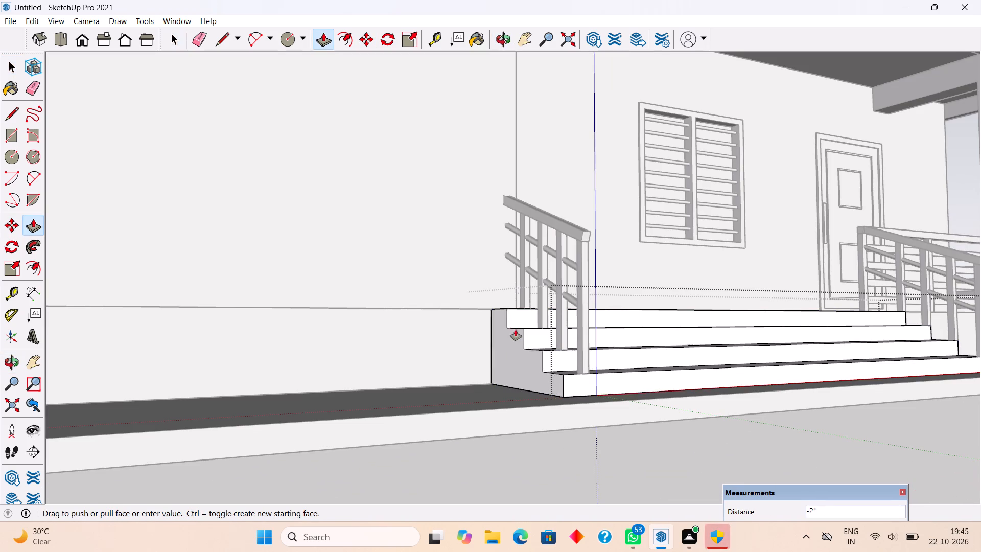
{"action": "left_click", "coordinate": [536, 317]}
{"action": "key", "text": "space"}
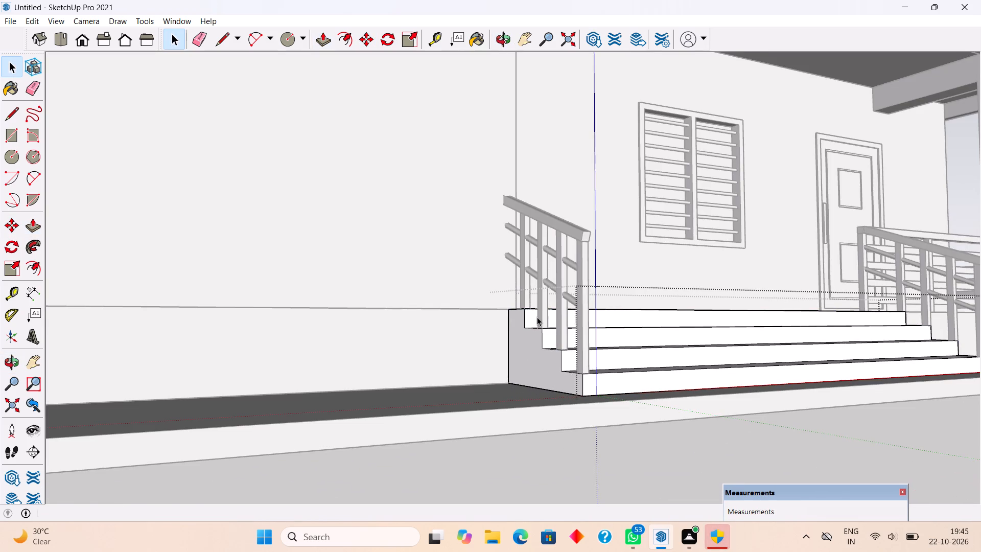
{"action": "scroll", "coordinate": [538, 317], "scroll_direction": "down", "scroll_amount": 4}
{"action": "left_click", "coordinate": [634, 475]}
Examine the whole house exterior from the front corners and the stair tower side.
{"action": "scroll", "coordinate": [604, 355], "scroll_direction": "down", "scroll_amount": 11}
{"action": "middle_click_drag", "start_coordinate": [600, 349], "coordinate": [595, 379]}
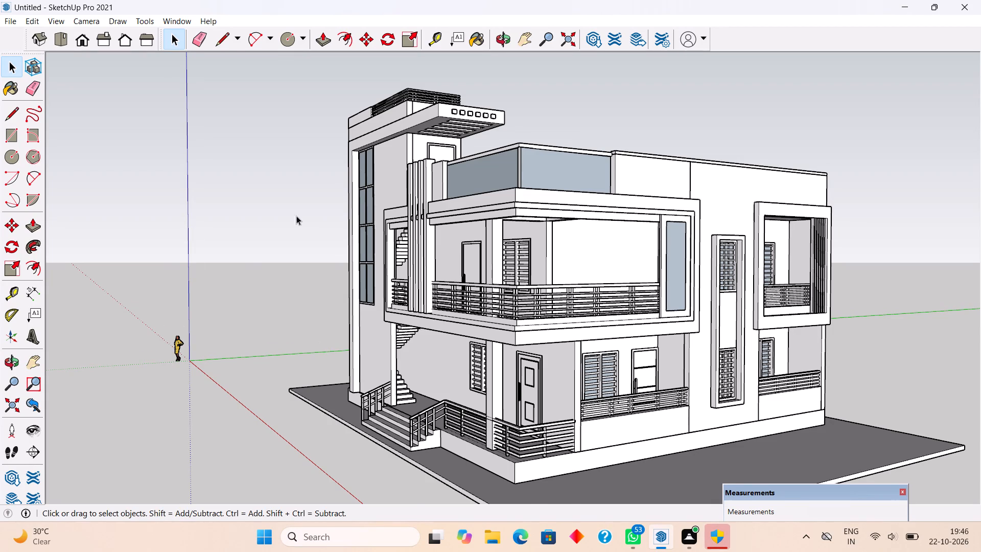
{"action": "scroll", "coordinate": [323, 217], "scroll_direction": "down", "scroll_amount": 6}
{"action": "middle_click_drag", "start_coordinate": [392, 254], "coordinate": [458, 375]}
{"action": "scroll", "coordinate": [458, 375], "scroll_direction": "up", "scroll_amount": 2}
{"action": "middle_click_drag", "start_coordinate": [342, 274], "coordinate": [814, 241]}
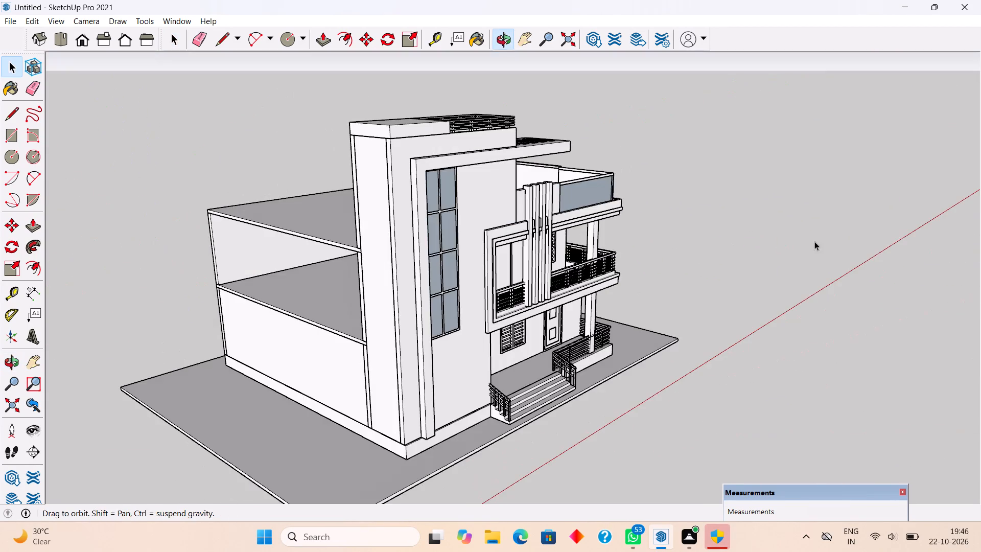
{"action": "middle_click_drag", "start_coordinate": [554, 311], "coordinate": [733, 314]}
Place a guide 9" in from the upper floor slab edge on the house's open side.
{"action": "scroll", "coordinate": [395, 183], "scroll_direction": "down", "scroll_amount": 2}
{"action": "middle_click_drag", "start_coordinate": [399, 219], "coordinate": [433, 339]}
{"action": "scroll", "coordinate": [456, 383], "scroll_direction": "up", "scroll_amount": 6}
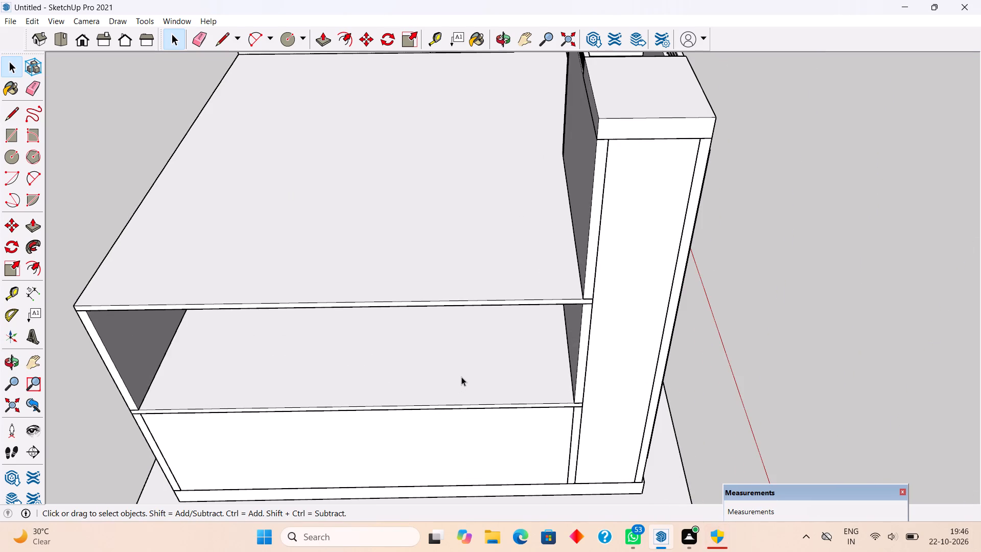
{"action": "key", "text": "t"}
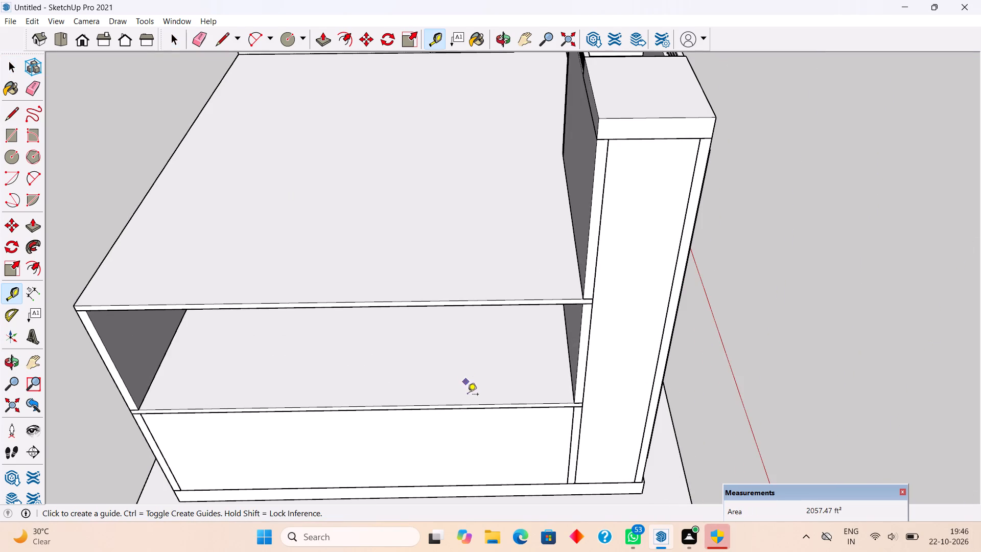
{"action": "left_click", "coordinate": [472, 404]}
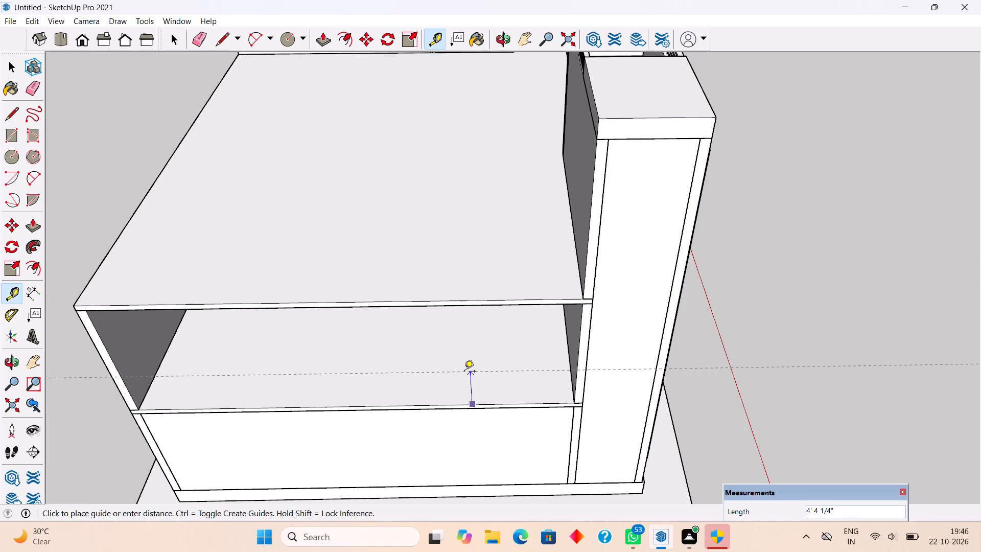
{"action": "middle_click_drag", "start_coordinate": [482, 407], "coordinate": [484, 350]}
{"action": "scroll", "coordinate": [481, 342], "scroll_direction": "up", "scroll_amount": 6}
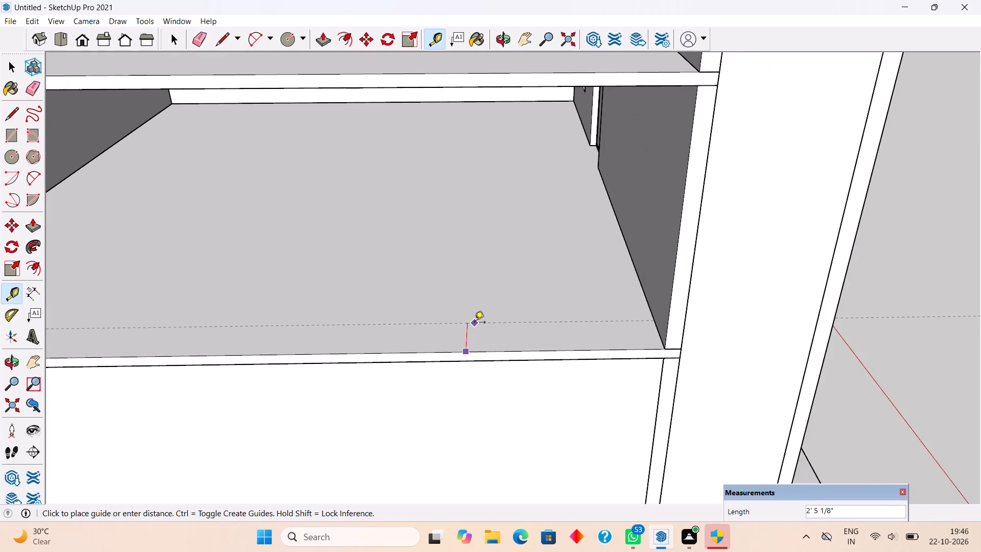
{"action": "type", "text": "9\""}
{"action": "key", "text": "Return"}
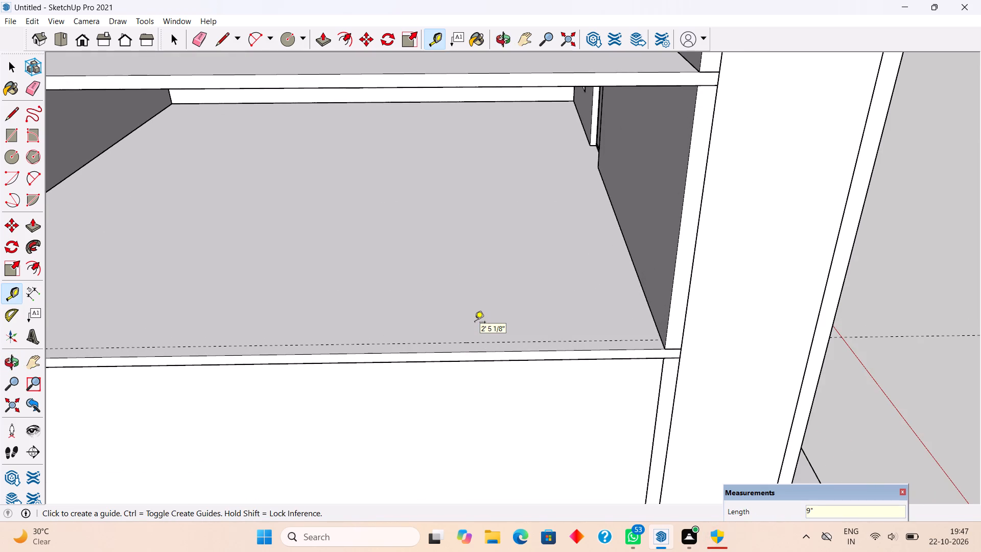
Draw a 9" by 38' 6" rectangle along the open upper floor edge and extrude it 12' up to the roof slab.
{"action": "key", "text": "r"}
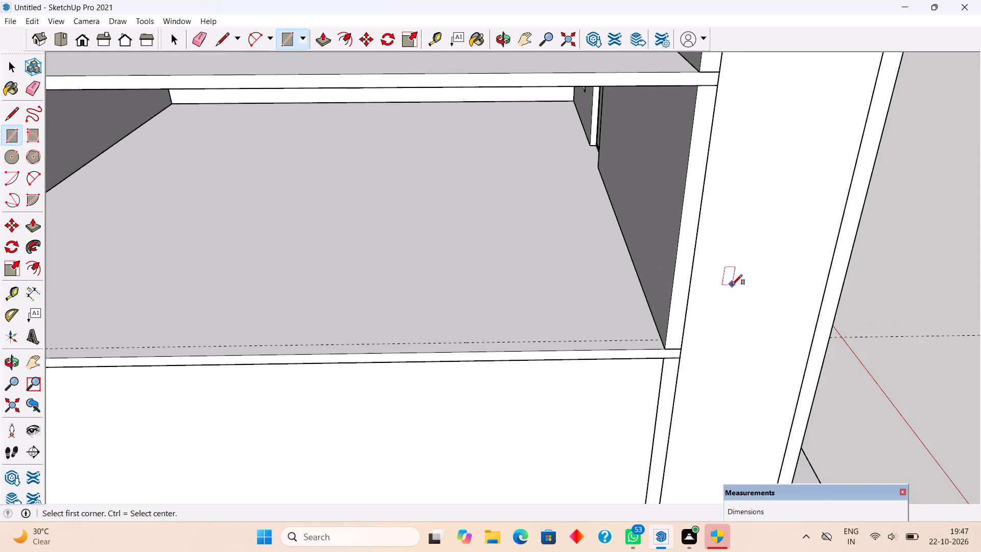
{"action": "scroll", "coordinate": [658, 341], "scroll_direction": "up", "scroll_amount": 5}
{"action": "left_click", "coordinate": [664, 340]}
{"action": "scroll", "coordinate": [616, 360], "scroll_direction": "down", "scroll_amount": 12}
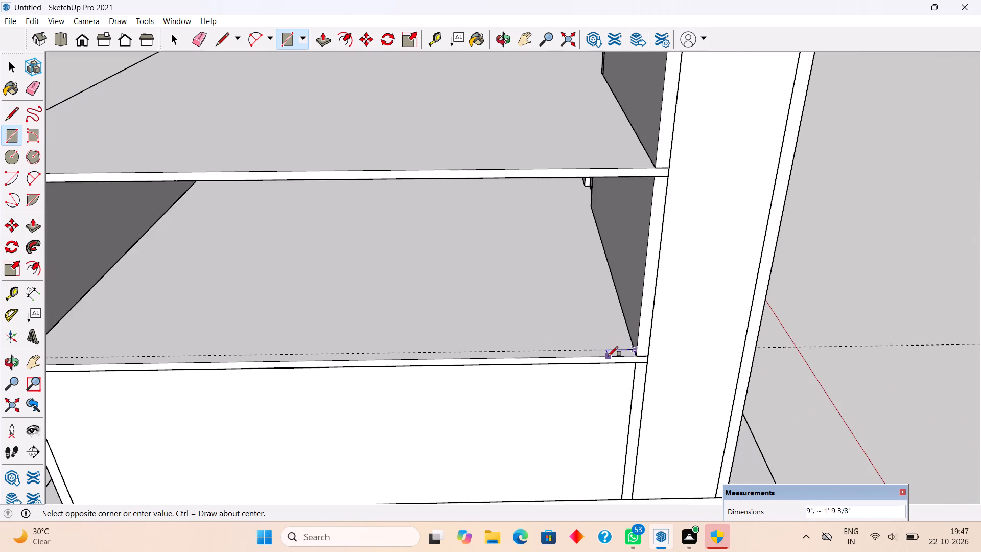
{"action": "scroll", "coordinate": [608, 356], "scroll_direction": "down", "scroll_amount": 3}
{"action": "scroll", "coordinate": [241, 367], "scroll_direction": "up", "scroll_amount": 6}
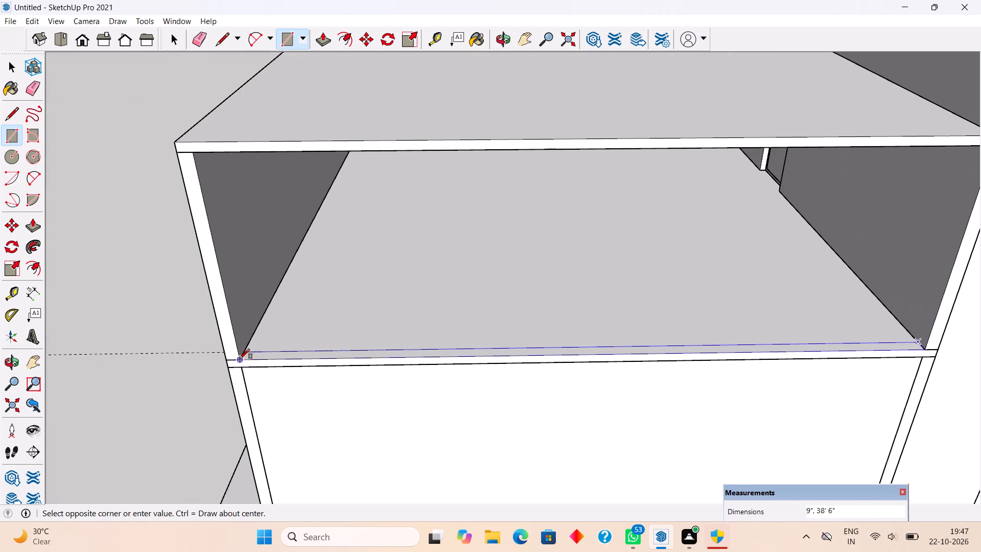
{"action": "left_click", "coordinate": [240, 359]}
{"action": "key", "text": "p"}
{"action": "left_click", "coordinate": [250, 355]}
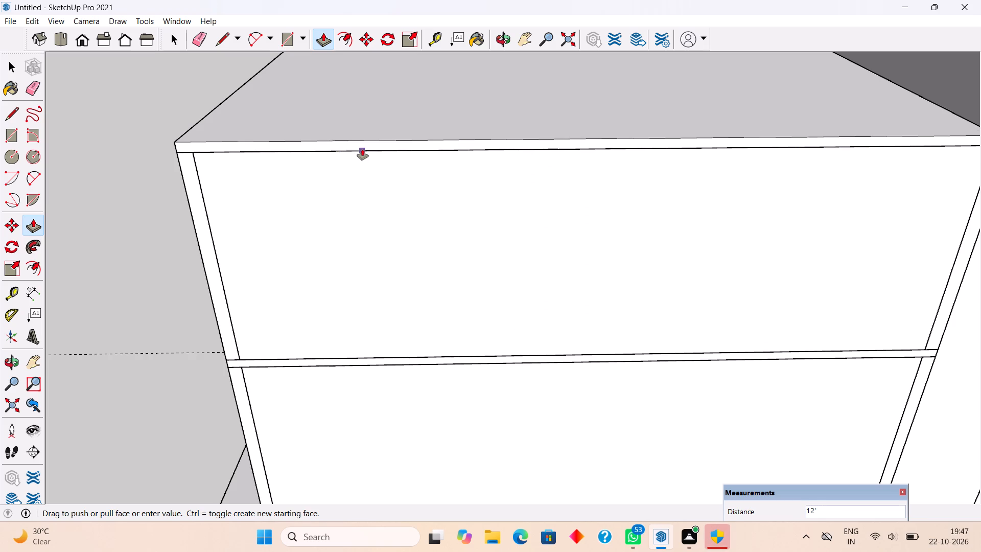
{"action": "left_click", "coordinate": [362, 149]}
{"action": "key", "text": "space"}
Group the new upper floor side wall.
{"action": "triple_click", "coordinate": [380, 203]}
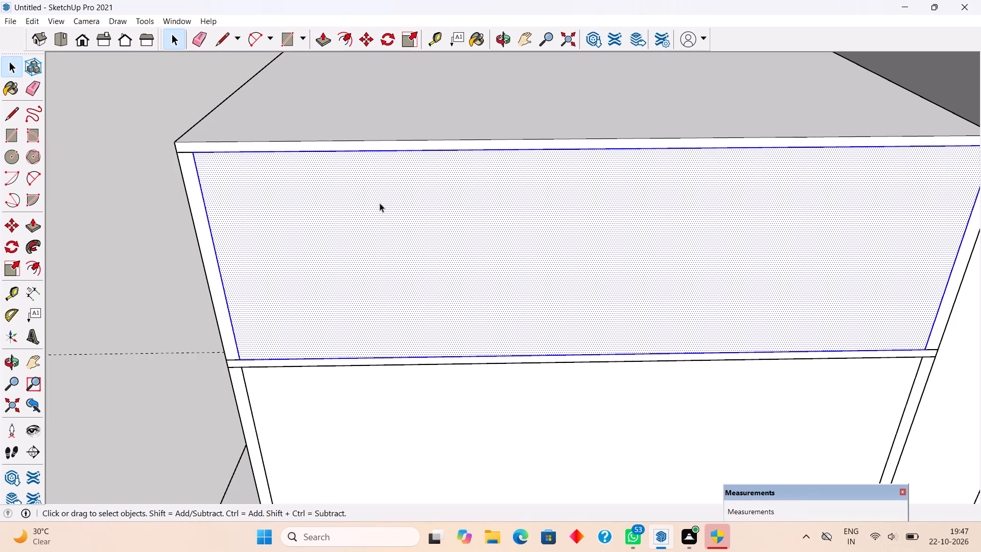
{"action": "right_click", "coordinate": [380, 203]}
{"action": "left_click", "coordinate": [438, 309]}
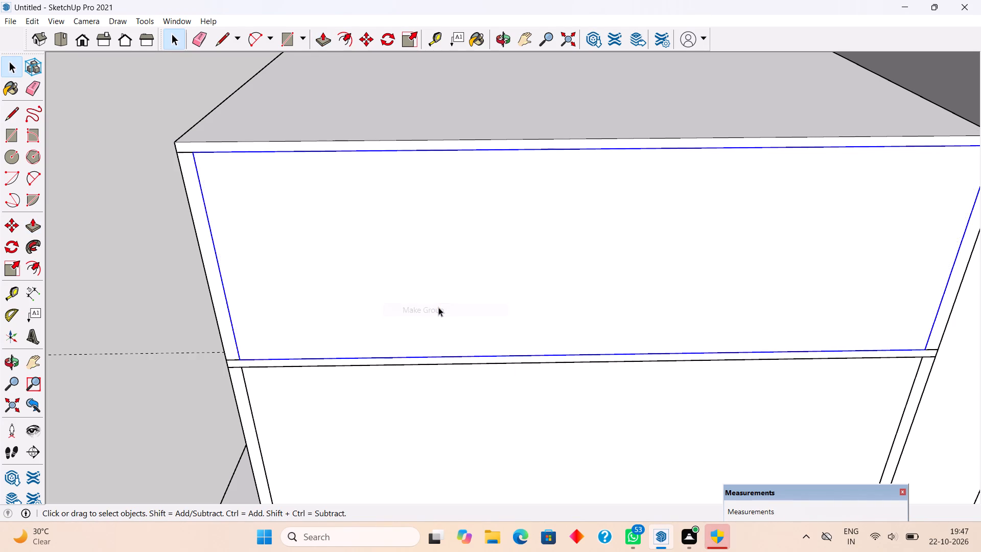
{"action": "scroll", "coordinate": [438, 307], "scroll_direction": "down", "scroll_amount": 7}
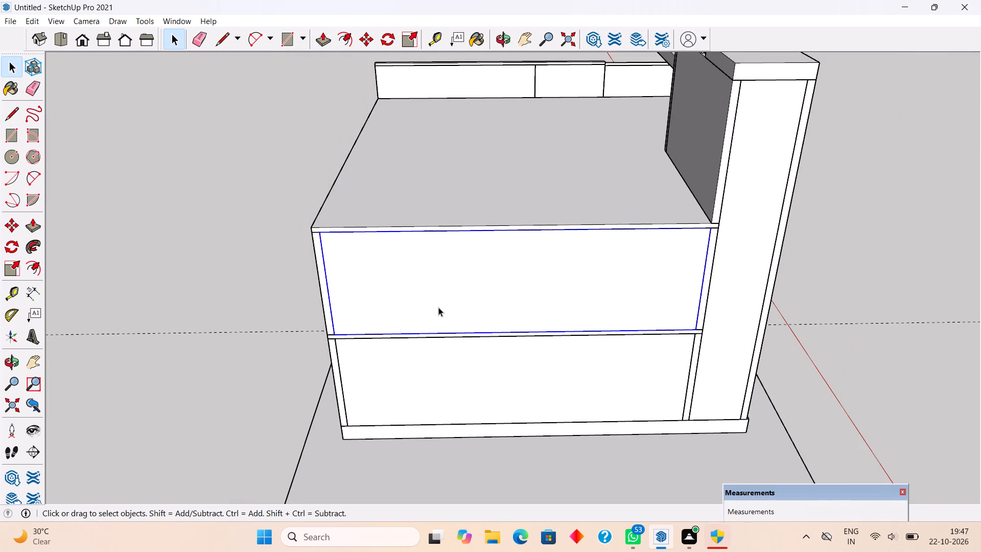
{"action": "scroll", "coordinate": [438, 307], "scroll_direction": "down", "scroll_amount": 4}
{"action": "left_click", "coordinate": [276, 290]}
Place a guide 9" in from the rear edge of the roof slab.
{"action": "middle_click_drag", "start_coordinate": [378, 215], "coordinate": [663, 207]}
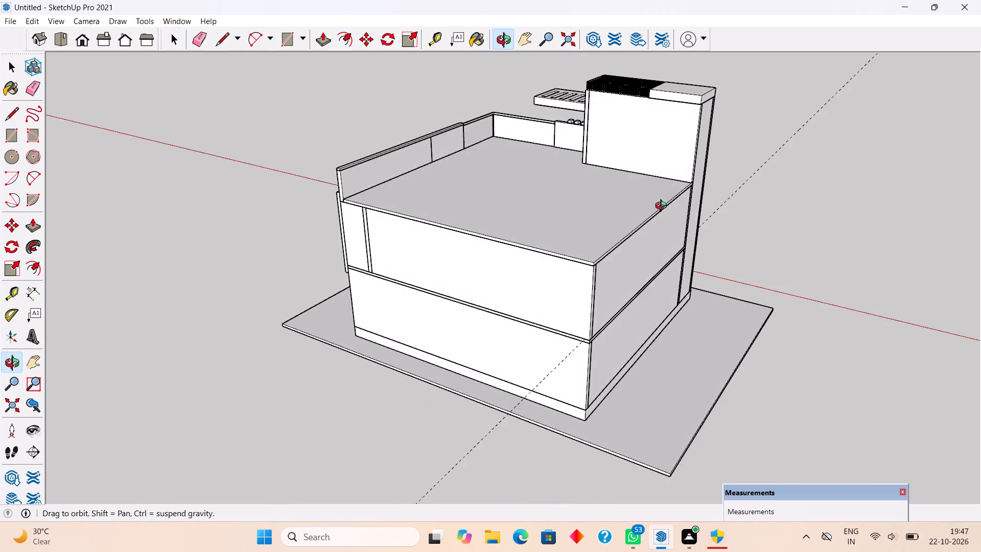
{"action": "middle_click_drag", "start_coordinate": [663, 207], "coordinate": [651, 268]}
{"action": "middle_click_drag", "start_coordinate": [464, 242], "coordinate": [450, 350]}
{"action": "key", "text": "r"}
{"action": "scroll", "coordinate": [449, 350], "scroll_direction": "up", "scroll_amount": 1}
{"action": "key", "text": "t"}
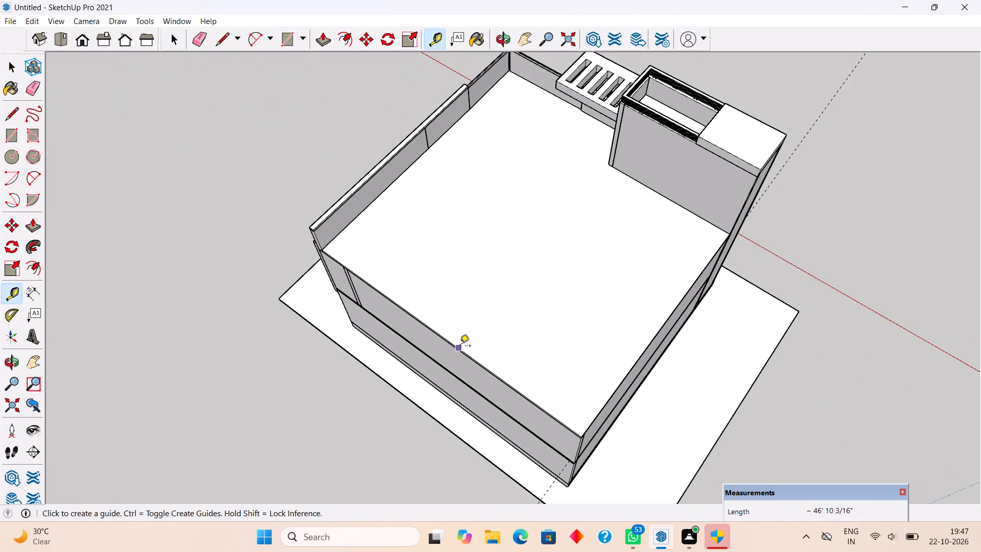
{"action": "left_click", "coordinate": [460, 347]}
{"action": "key", "text": "9"}
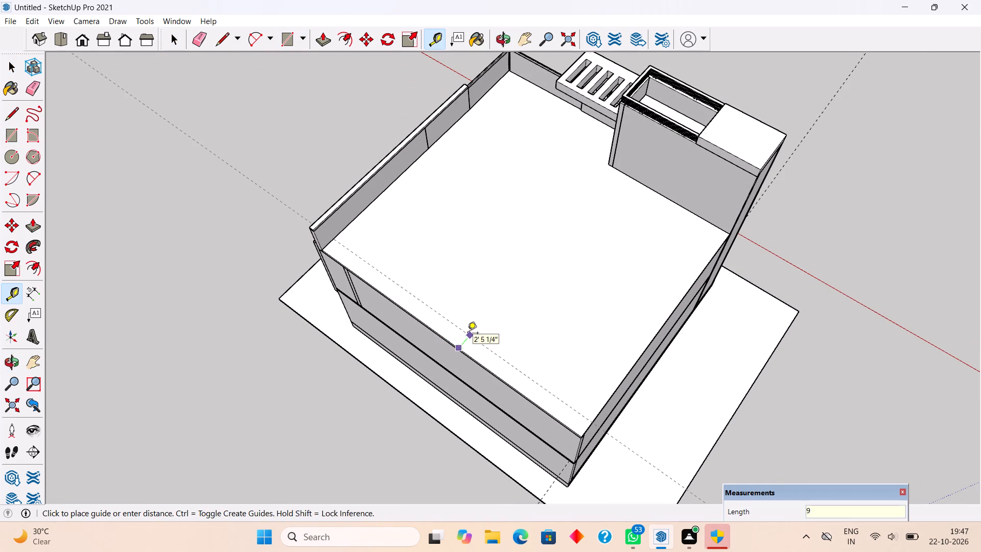
{"action": "key", "text": "shift+quotedbl"}
{"action": "key", "text": "Return"}
Draw a 9" by about 46' 10" rectangle along the rear edge of the roof slab, up to the guide.
{"action": "key", "text": "r"}
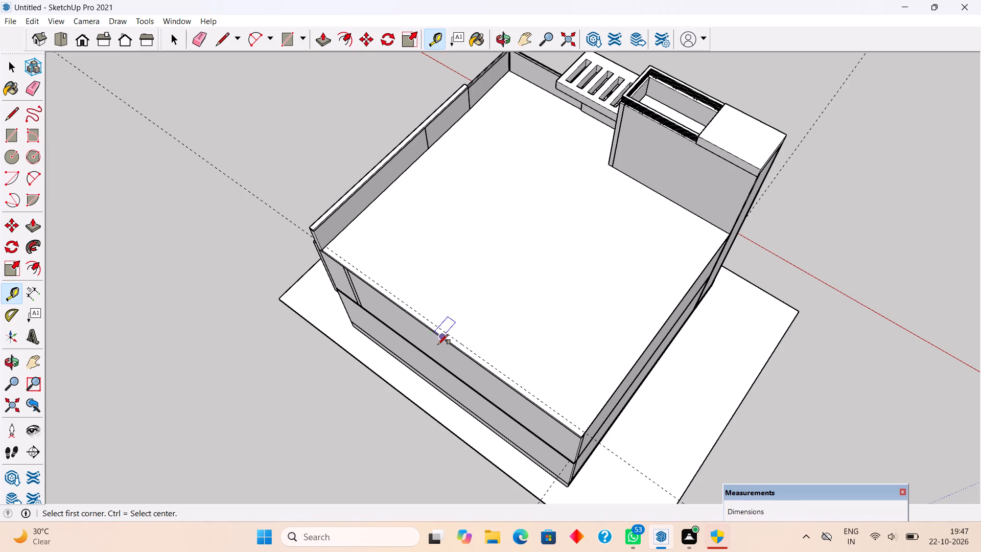
{"action": "scroll", "coordinate": [332, 281], "scroll_direction": "up", "scroll_amount": 10}
{"action": "left_click", "coordinate": [321, 227]}
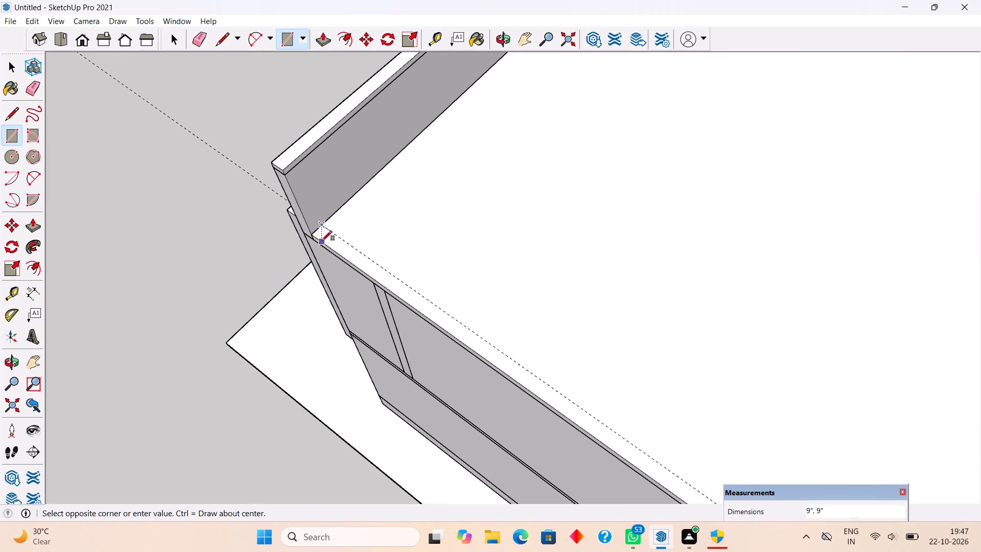
{"action": "scroll", "coordinate": [322, 241], "scroll_direction": "down", "scroll_amount": 2}
{"action": "scroll", "coordinate": [322, 241], "scroll_direction": "up", "scroll_amount": 1}
{"action": "scroll", "coordinate": [322, 241], "scroll_direction": "down", "scroll_amount": 10}
{"action": "scroll", "coordinate": [600, 429], "scroll_direction": "up", "scroll_amount": 4}
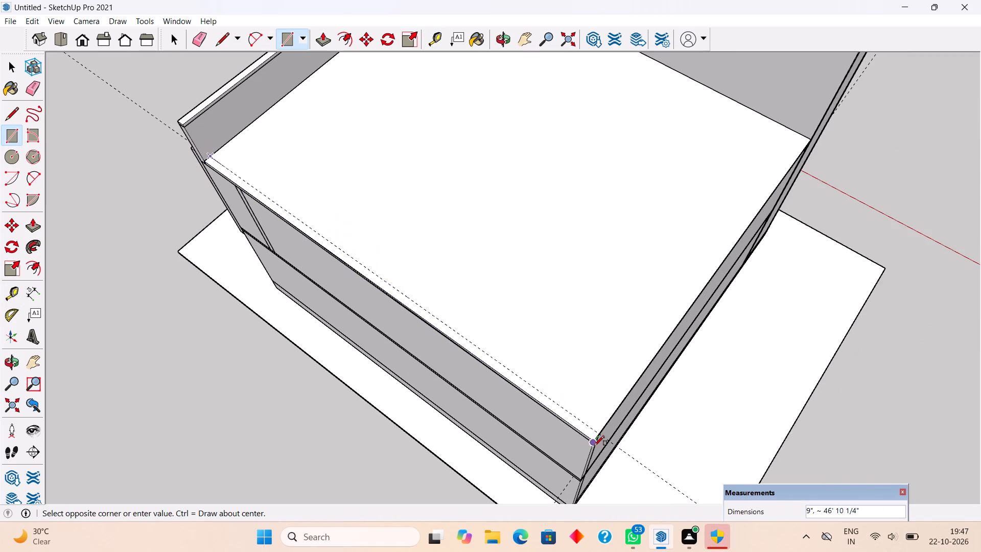
{"action": "scroll", "coordinate": [592, 435], "scroll_direction": "up", "scroll_amount": 4}
{"action": "left_click", "coordinate": [591, 444]}
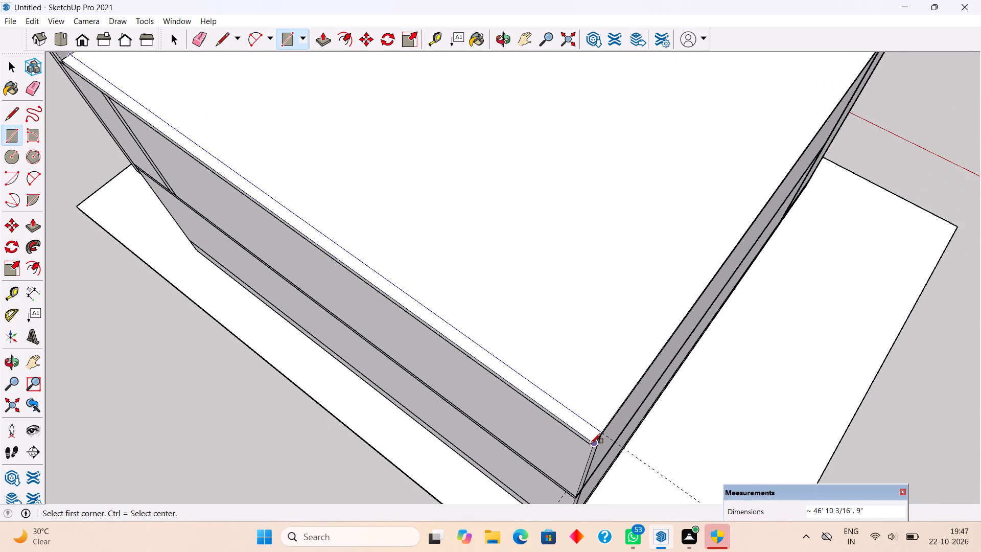
Extrude the rear roof edge strip 5' up, level with the top of the adjoining parapet wall.
{"action": "key", "text": "p"}
{"action": "scroll", "coordinate": [50, 135], "scroll_direction": "down", "scroll_amount": 5}
{"action": "scroll", "coordinate": [155, 210], "scroll_direction": "down", "scroll_amount": 11}
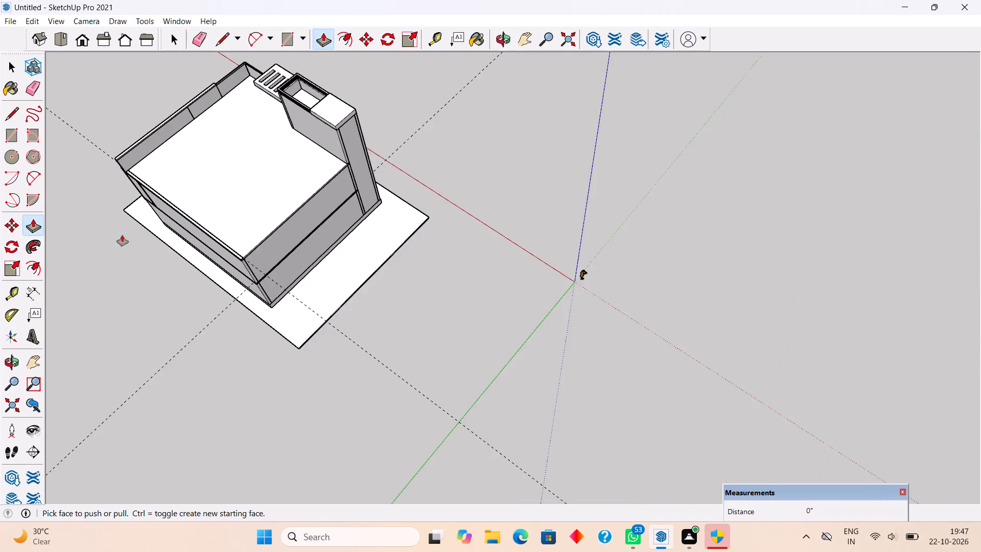
{"action": "middle_click_drag", "start_coordinate": [118, 230], "coordinate": [425, 195]}
{"action": "scroll", "coordinate": [392, 172], "scroll_direction": "down", "scroll_amount": 6}
{"action": "scroll", "coordinate": [307, 394], "scroll_direction": "up", "scroll_amount": 11}
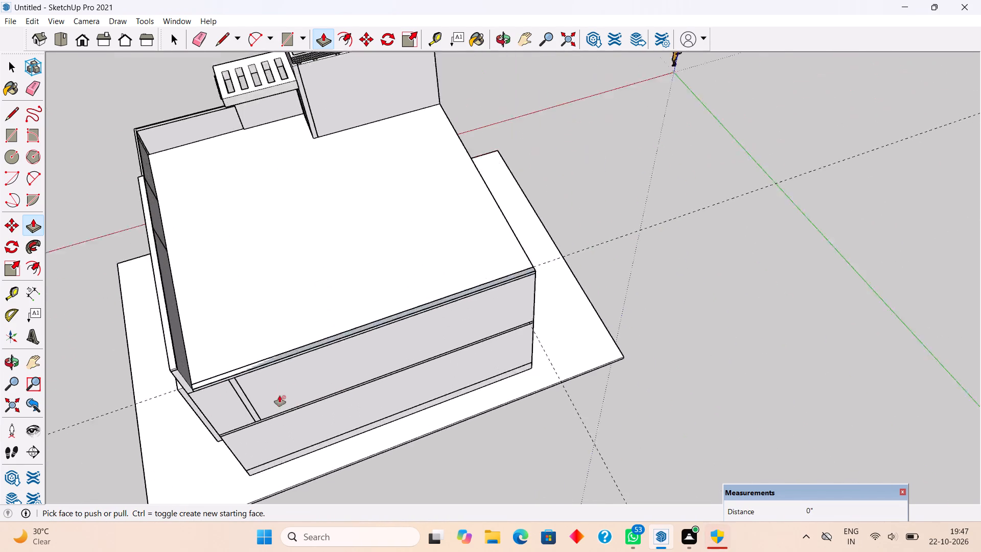
{"action": "scroll", "coordinate": [279, 396], "scroll_direction": "up", "scroll_amount": 1}
{"action": "scroll", "coordinate": [112, 338], "scroll_direction": "up", "scroll_amount": 3}
{"action": "scroll", "coordinate": [192, 406], "scroll_direction": "up", "scroll_amount": 4}
{"action": "left_click", "coordinate": [191, 403]}
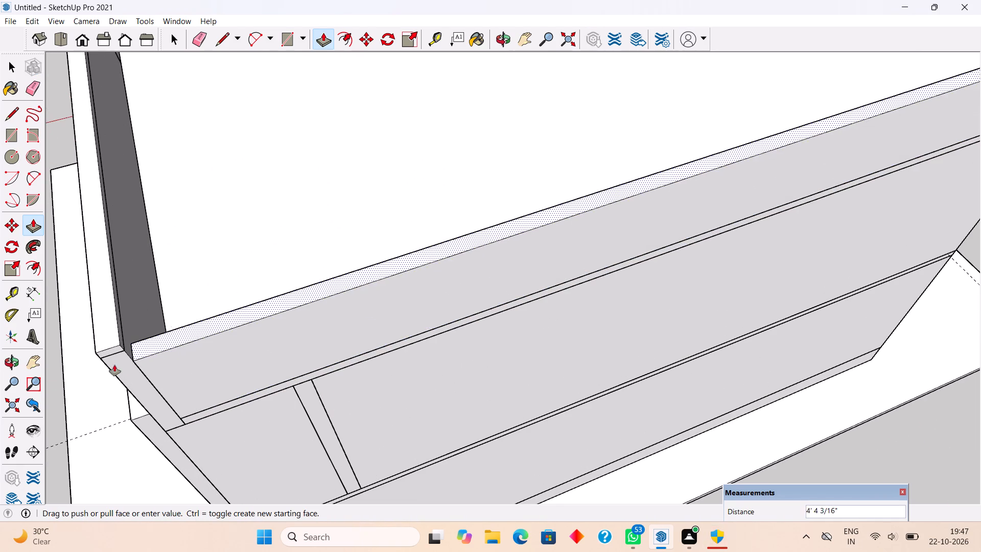
{"action": "left_click", "coordinate": [115, 357]}
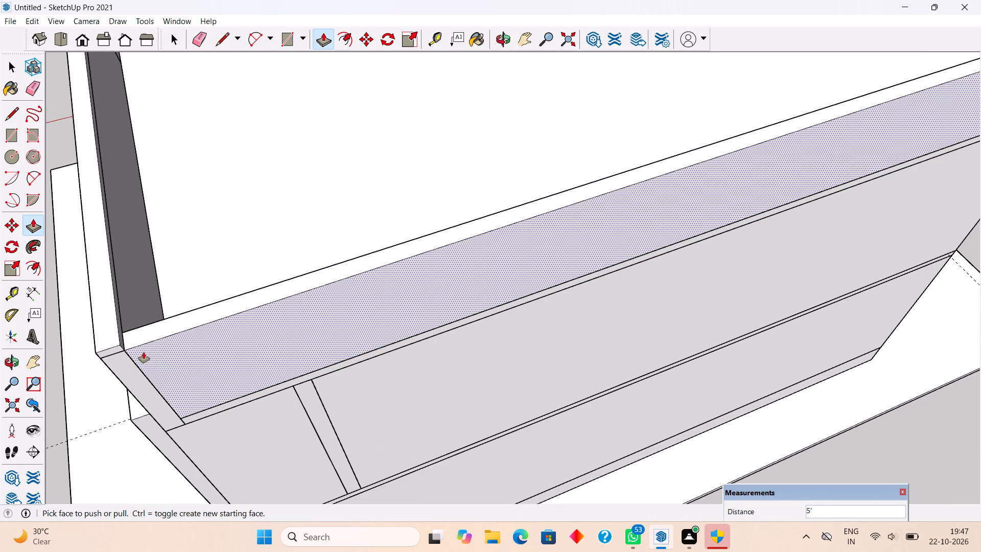
Group the new rear parapet wall.
{"action": "key", "text": "space"}
{"action": "triple_click", "coordinate": [169, 346]}
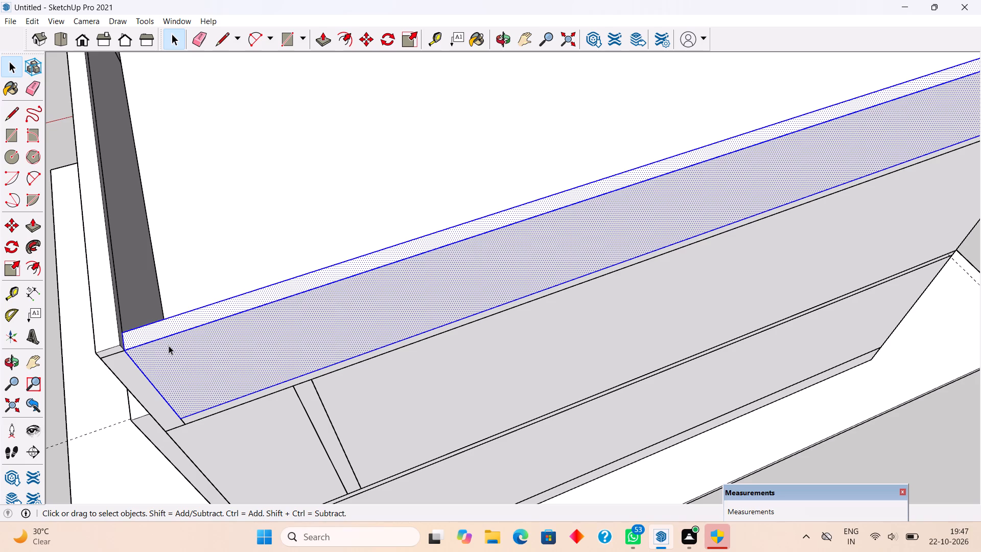
{"action": "right_click", "coordinate": [169, 346]}
{"action": "left_click", "coordinate": [232, 257]}
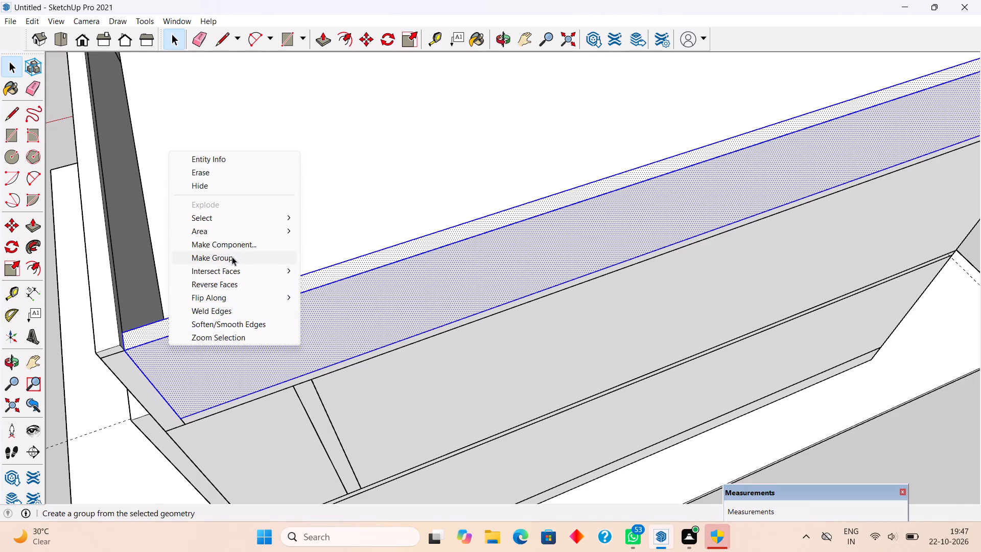
Place a guide 9" in from the roof slab's remaining open side edge, between the rear parapet and the stair tower.
{"action": "scroll", "coordinate": [232, 257], "scroll_direction": "down", "scroll_amount": 15}
{"action": "scroll", "coordinate": [528, 263], "scroll_direction": "down", "scroll_amount": 1}
{"action": "middle_click_drag", "start_coordinate": [527, 263], "coordinate": [248, 258]}
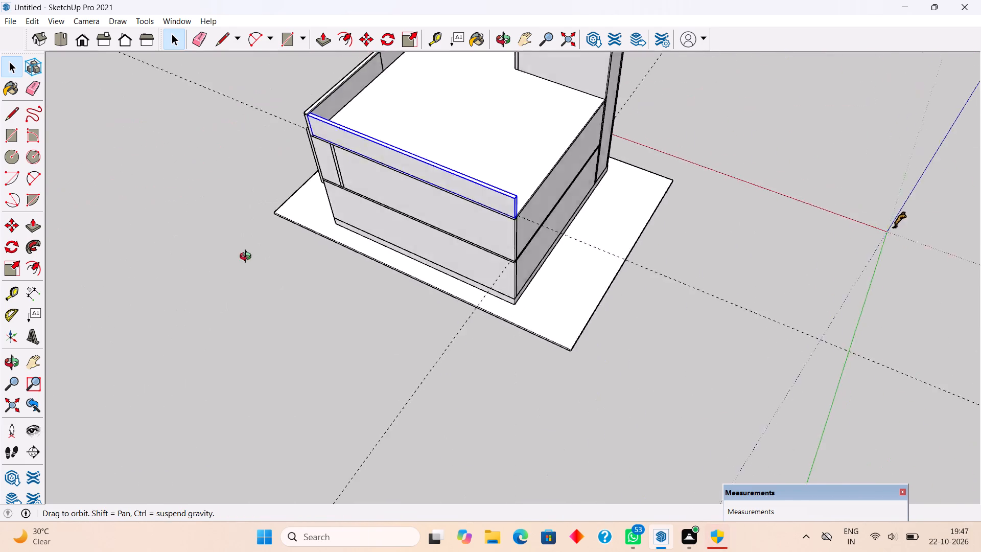
{"action": "middle_click_drag", "start_coordinate": [248, 258], "coordinate": [214, 248]}
{"action": "scroll", "coordinate": [211, 247], "scroll_direction": "down", "scroll_amount": 4}
{"action": "middle_click_drag", "start_coordinate": [498, 227], "coordinate": [352, 231]}
{"action": "scroll", "coordinate": [494, 193], "scroll_direction": "up", "scroll_amount": 3}
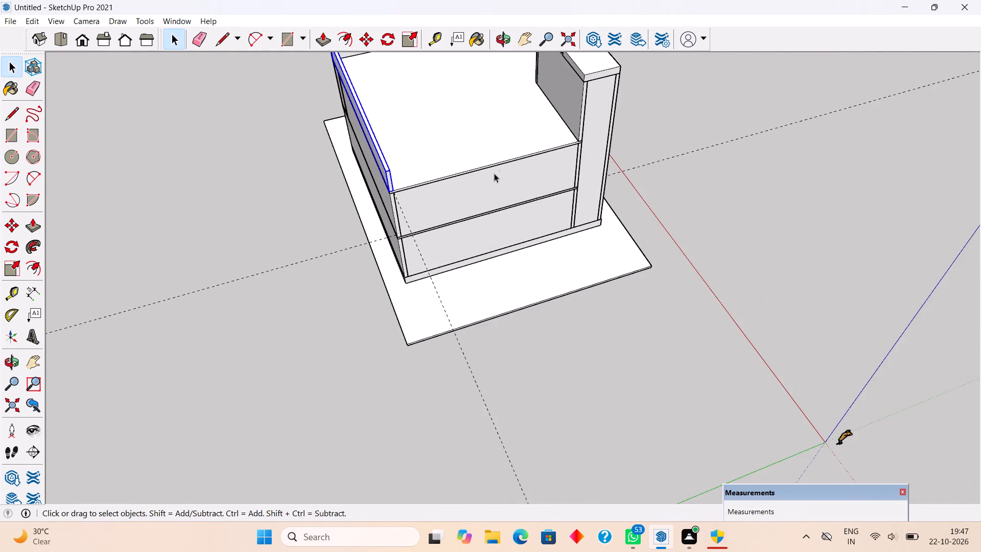
{"action": "scroll", "coordinate": [496, 164], "scroll_direction": "up", "scroll_amount": 6}
{"action": "middle_click_drag", "start_coordinate": [503, 153], "coordinate": [503, 244]}
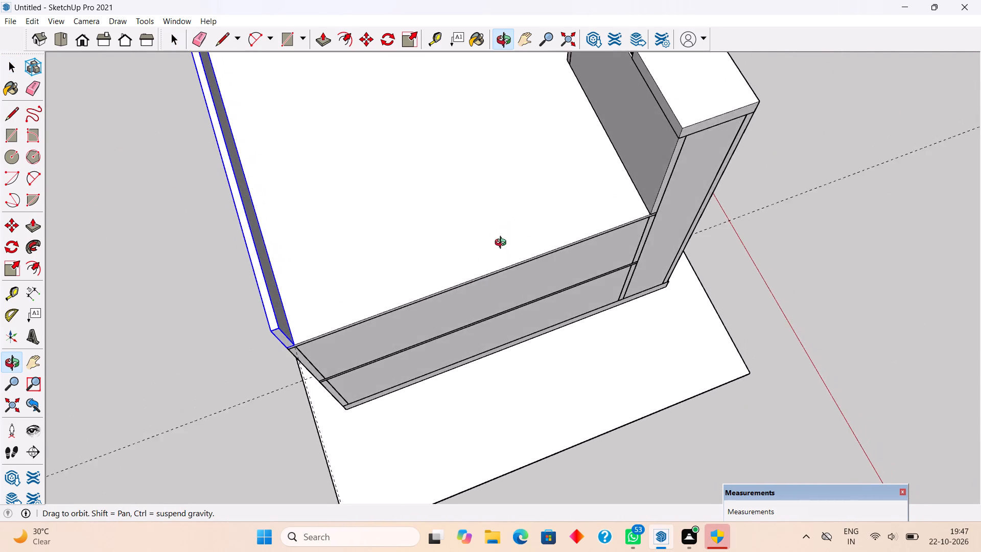
{"action": "middle_click_drag", "start_coordinate": [503, 244], "coordinate": [505, 254]}
{"action": "key", "text": "t"}
{"action": "left_click", "coordinate": [510, 285]}
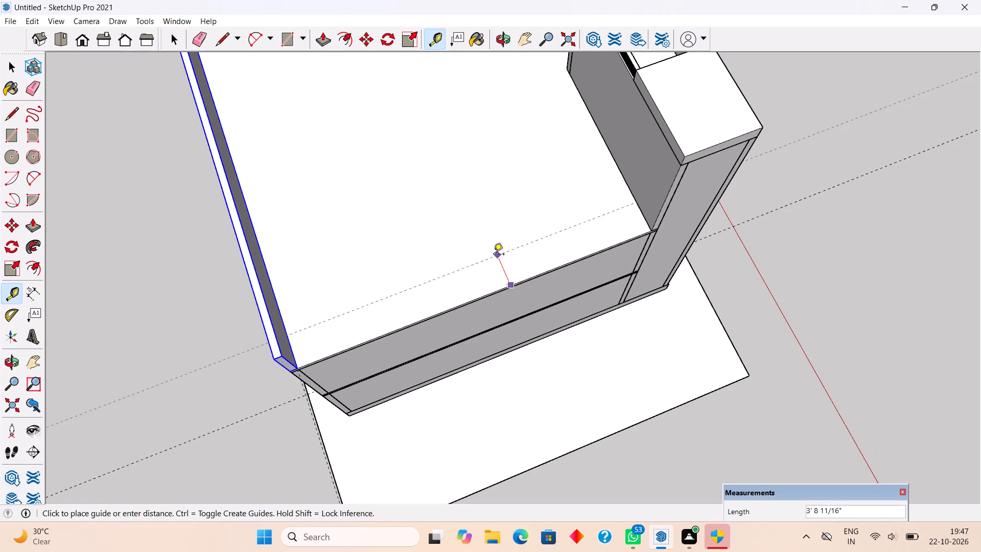
{"action": "type", "text": "9\""}
{"action": "key", "text": "Return"}
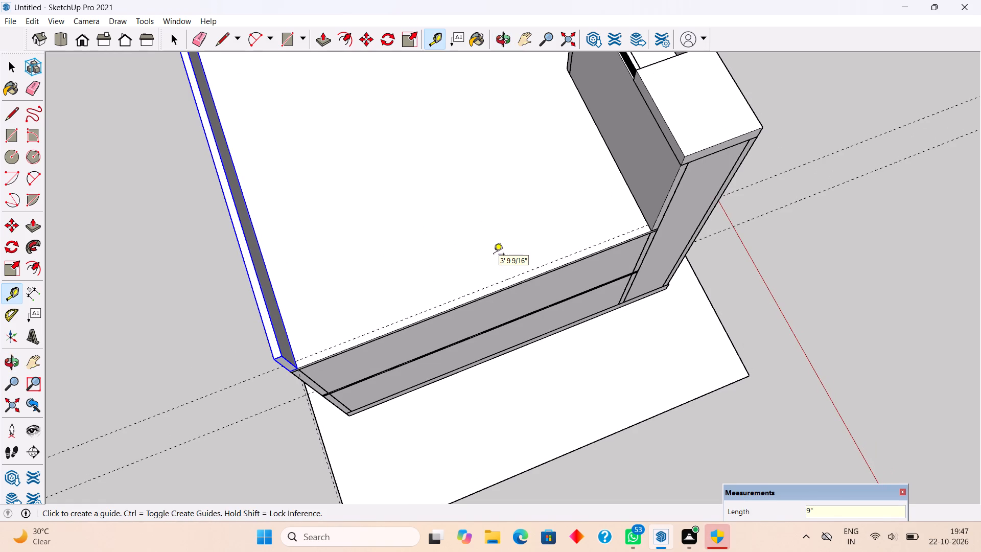
Draw a 9" by 38' 6" rectangle along the open side roof edge, from the rear parapet to the stair tower.
{"action": "key", "text": "r"}
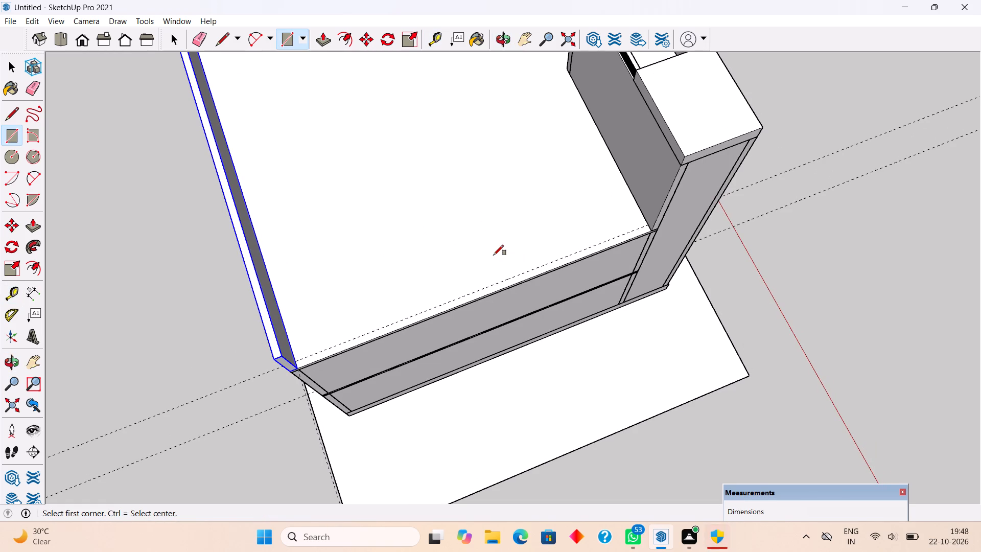
{"action": "scroll", "coordinate": [307, 363], "scroll_direction": "up", "scroll_amount": 3}
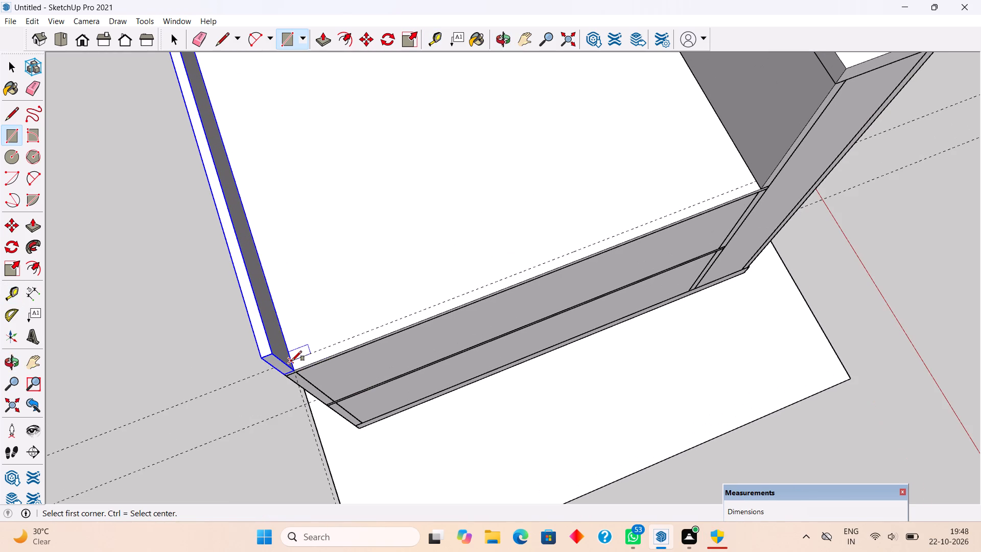
{"action": "left_click", "coordinate": [291, 360]}
{"action": "scroll", "coordinate": [751, 199], "scroll_direction": "up", "scroll_amount": 1}
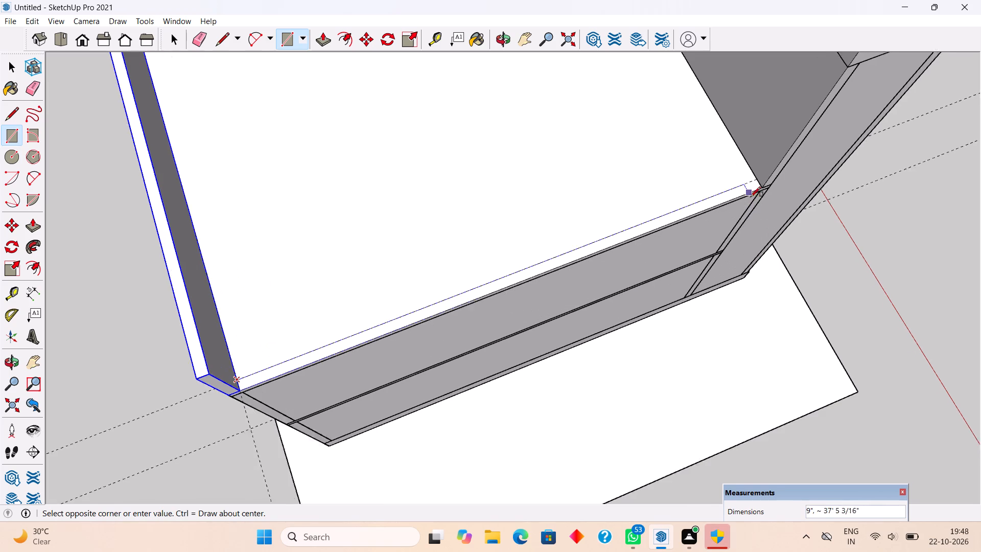
{"action": "scroll", "coordinate": [751, 197], "scroll_direction": "up", "scroll_amount": 3}
{"action": "left_click", "coordinate": [764, 184]}
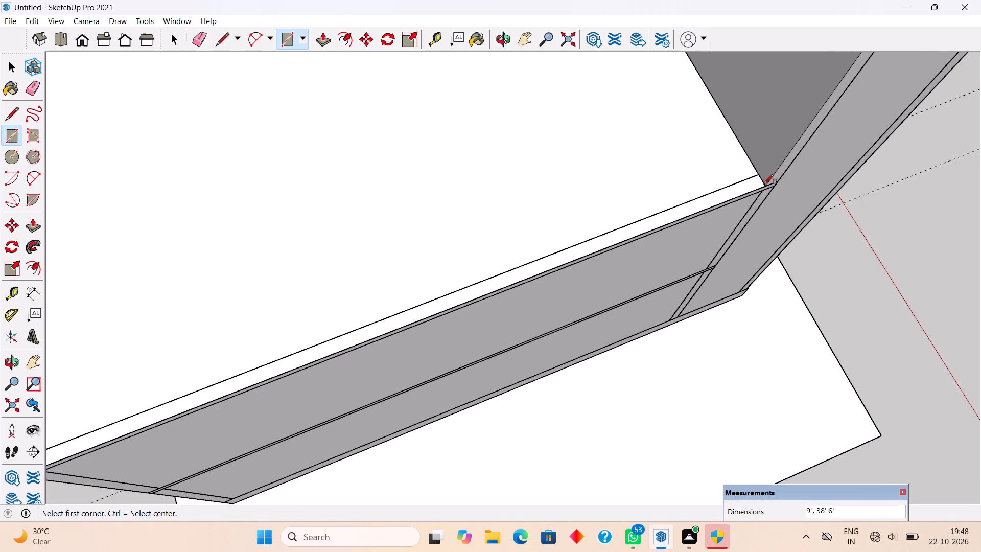
Extrude the side roof edge strip up to the top of the rear parapet.
{"action": "key", "text": "p"}
{"action": "left_click", "coordinate": [754, 182]}
{"action": "scroll", "coordinate": [761, 170], "scroll_direction": "down", "scroll_amount": 5}
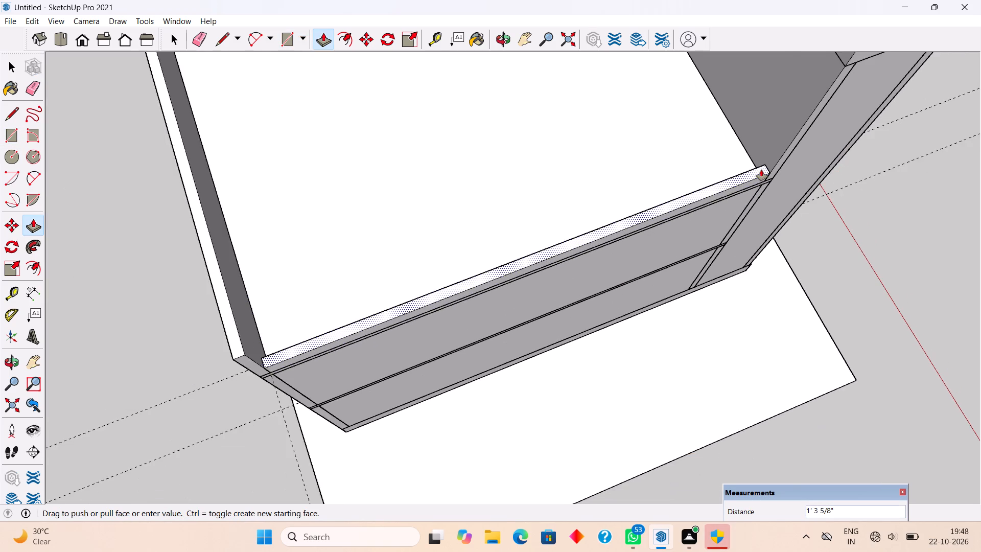
{"action": "scroll", "coordinate": [761, 170], "scroll_direction": "down", "scroll_amount": 2}
{"action": "left_click", "coordinate": [384, 305]}
Group the new side parapet wall and clear the selection.
{"action": "key", "text": "space"}
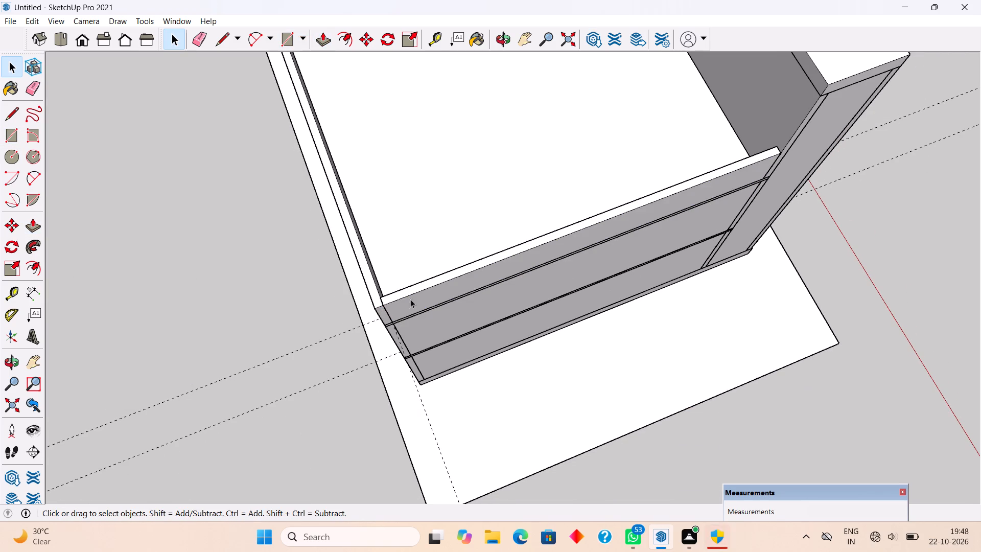
{"action": "triple_click", "coordinate": [443, 292]}
{"action": "right_click", "coordinate": [443, 292]}
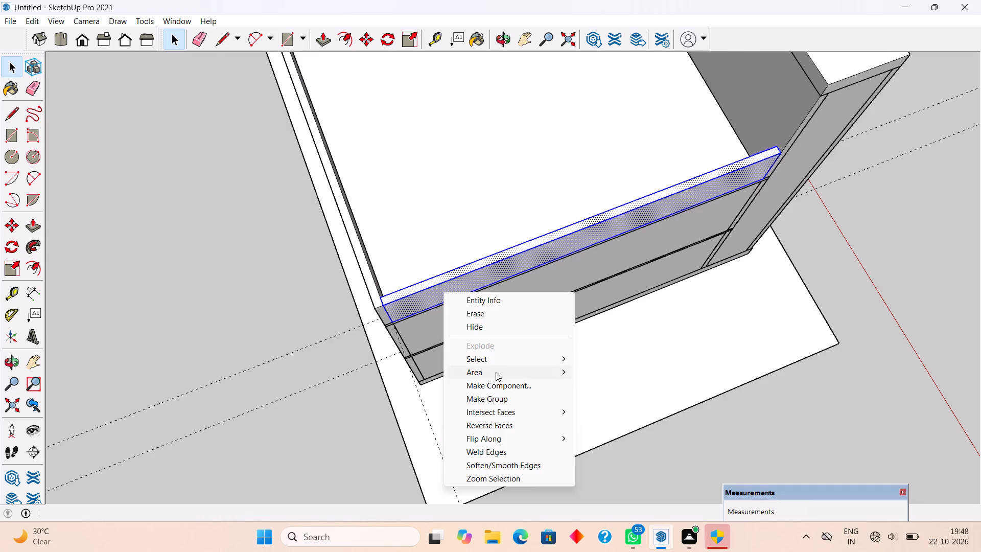
{"action": "left_click", "coordinate": [502, 394]}
{"action": "scroll", "coordinate": [502, 394], "scroll_direction": "down", "scroll_amount": 5}
{"action": "left_click", "coordinate": [835, 271]}
Examine the house from all around, checking the roof parapets, front elevation, entrance steps, balconies and side facade.
{"action": "scroll", "coordinate": [835, 271], "scroll_direction": "down", "scroll_amount": 3}
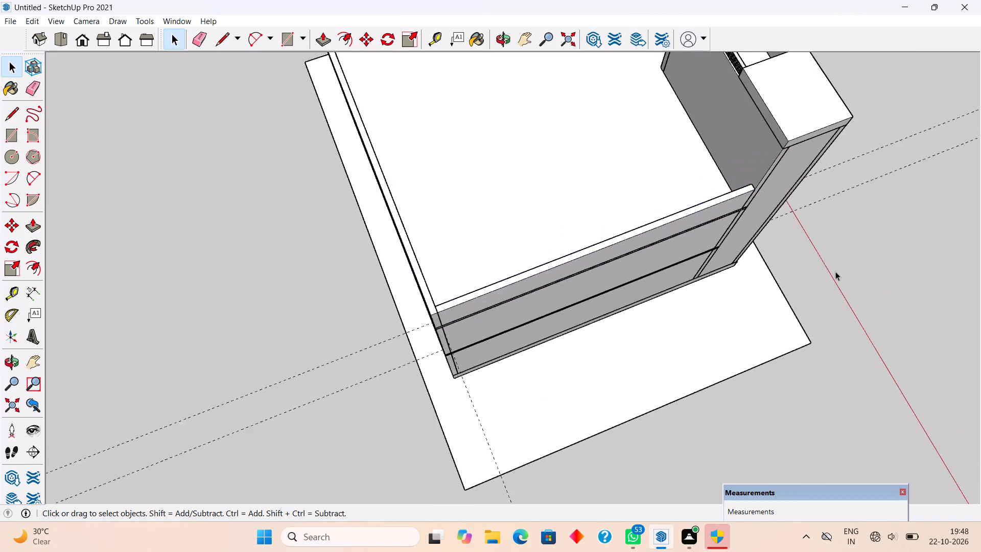
{"action": "scroll", "coordinate": [835, 271], "scroll_direction": "down", "scroll_amount": 2}
{"action": "middle_click_drag", "start_coordinate": [739, 265], "coordinate": [260, 87]}
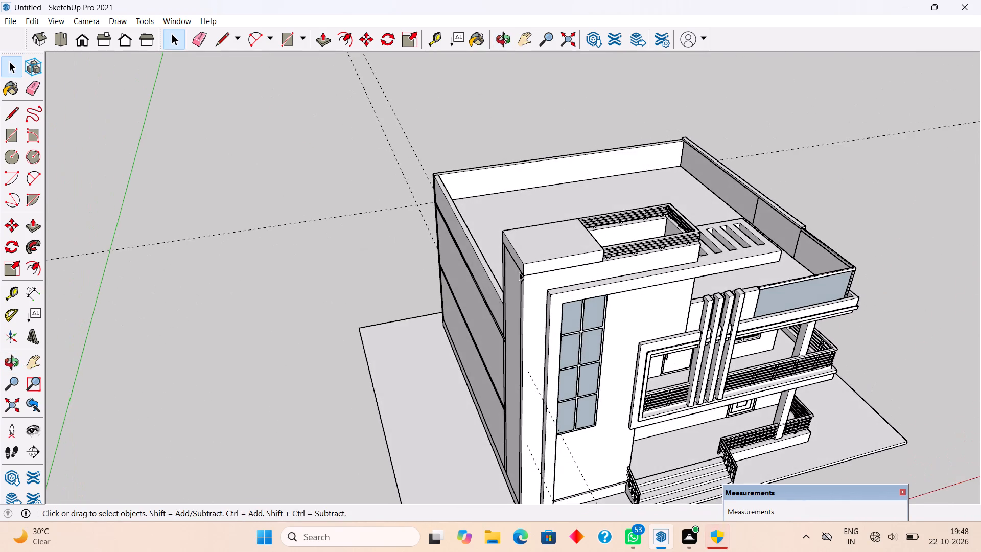
{"action": "middle_click_drag", "start_coordinate": [520, 272], "coordinate": [292, 96]}
{"action": "scroll", "coordinate": [419, 141], "scroll_direction": "down", "scroll_amount": 4}
{"action": "middle_click_drag", "start_coordinate": [548, 275], "coordinate": [614, 321]}
{"action": "scroll", "coordinate": [614, 321], "scroll_direction": "up", "scroll_amount": 1}
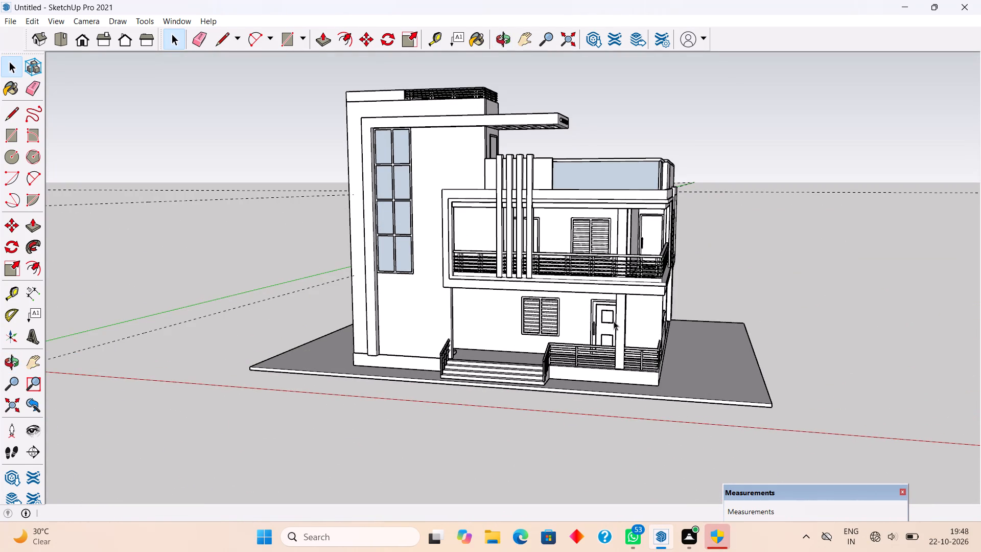
{"action": "scroll", "coordinate": [614, 321], "scroll_direction": "down", "scroll_amount": 2}
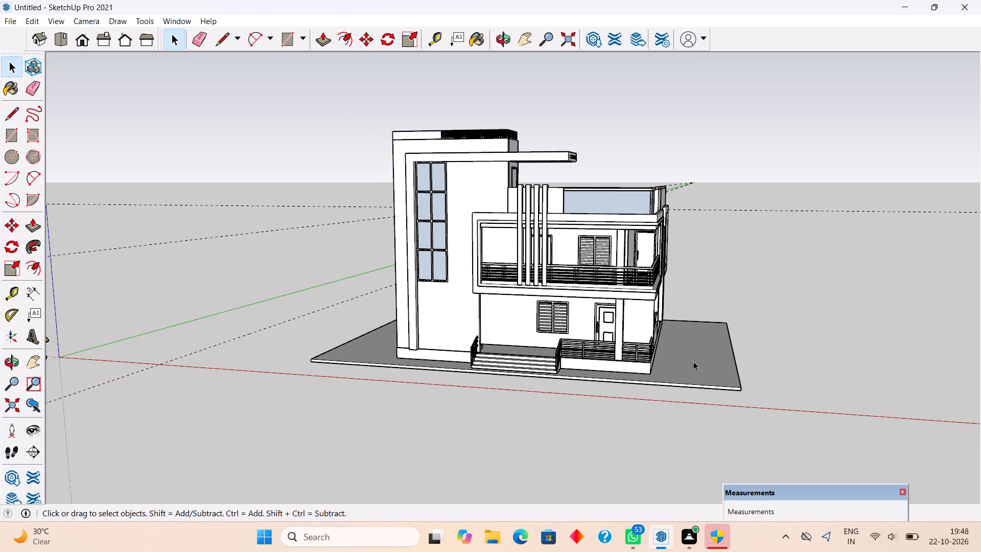
{"action": "scroll", "coordinate": [678, 327], "scroll_direction": "up", "scroll_amount": 4}
{"action": "middle_click_drag", "start_coordinate": [649, 304], "coordinate": [454, 288]}
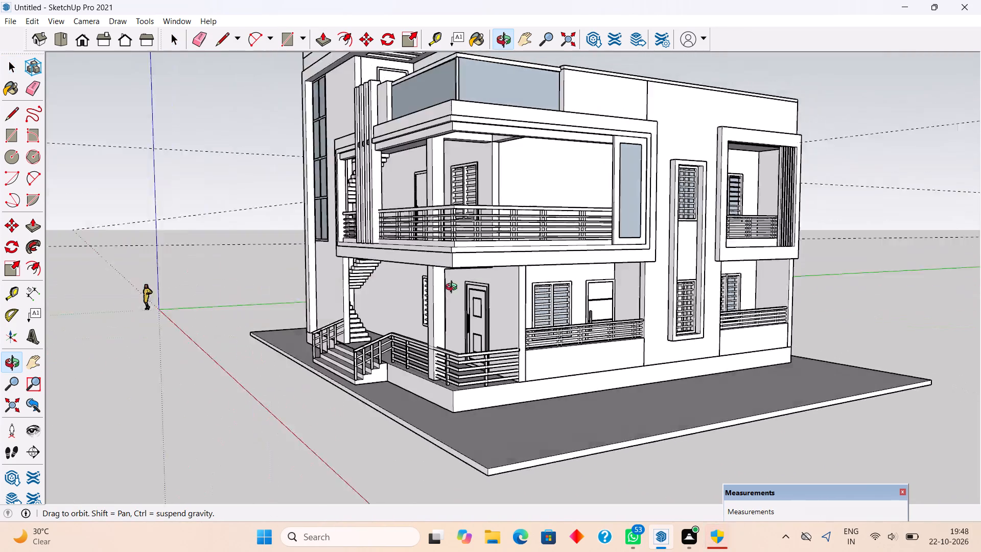
{"action": "middle_click_drag", "start_coordinate": [454, 288], "coordinate": [609, 340]}
{"action": "scroll", "coordinate": [609, 340], "scroll_direction": "down", "scroll_amount": 3}
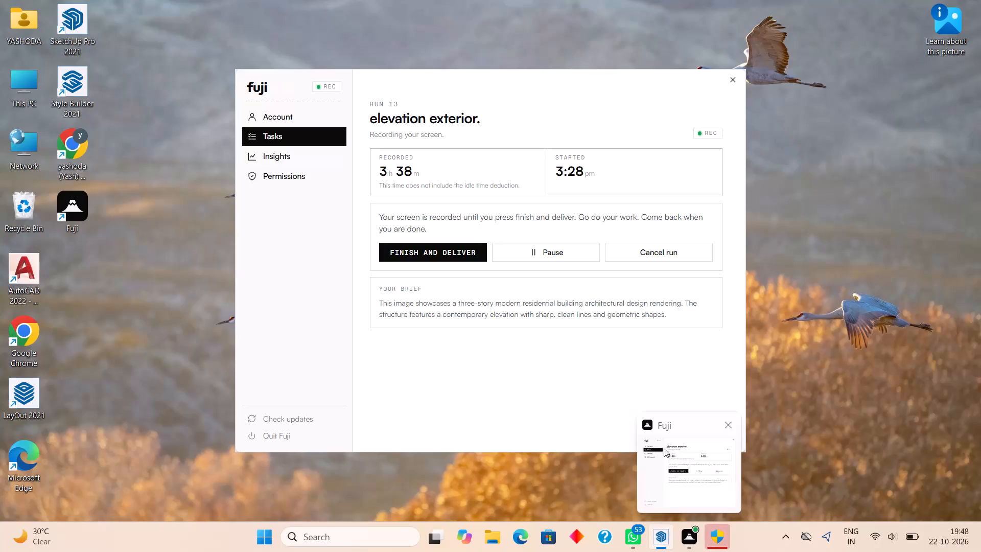
{"action": "scroll", "coordinate": [482, 344], "scroll_direction": "up", "scroll_amount": 2}
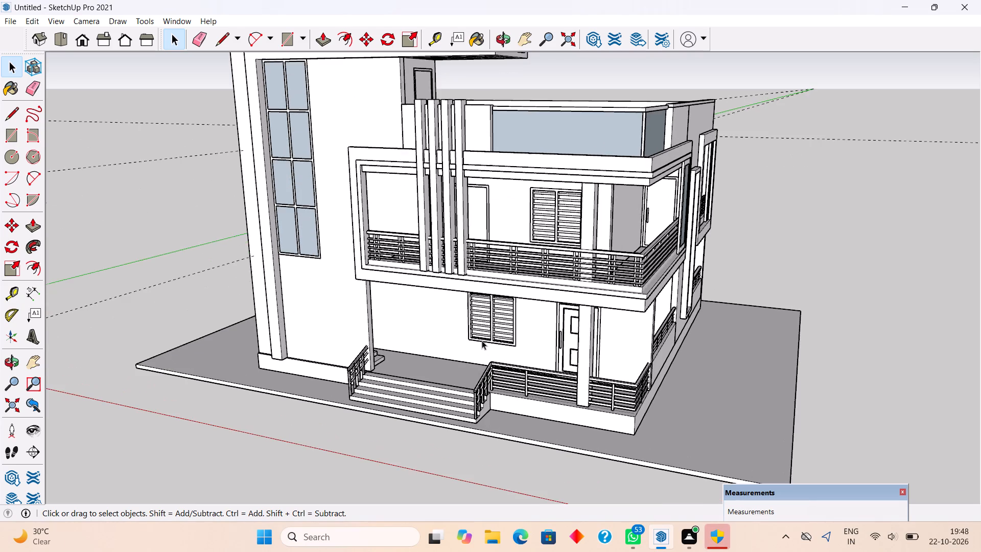
{"action": "middle_click_drag", "start_coordinate": [478, 346], "coordinate": [344, 325]}
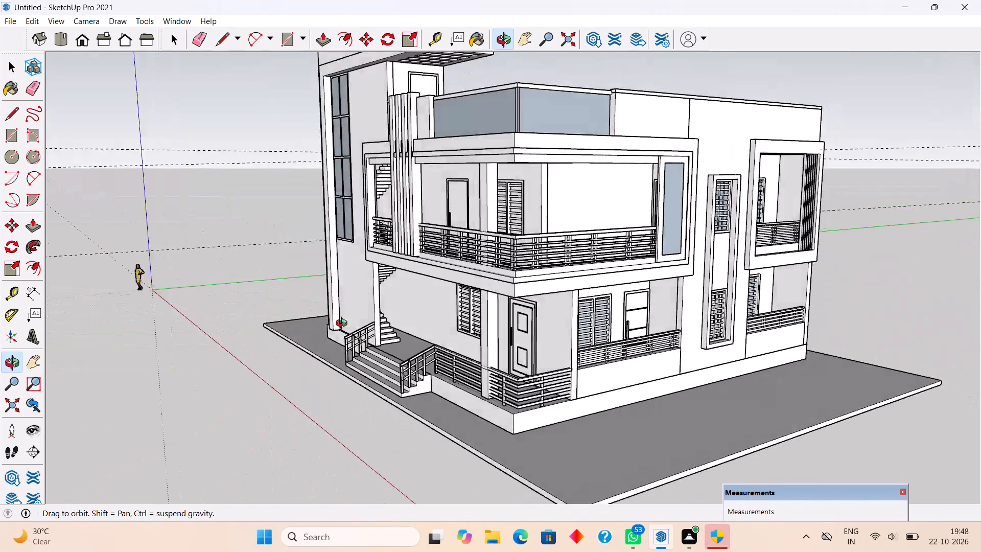
{"action": "middle_click_drag", "start_coordinate": [344, 325], "coordinate": [428, 344]}
{"action": "scroll", "coordinate": [430, 343], "scroll_direction": "down", "scroll_amount": 2}
{"action": "middle_click_drag", "start_coordinate": [483, 300], "coordinate": [394, 260]}
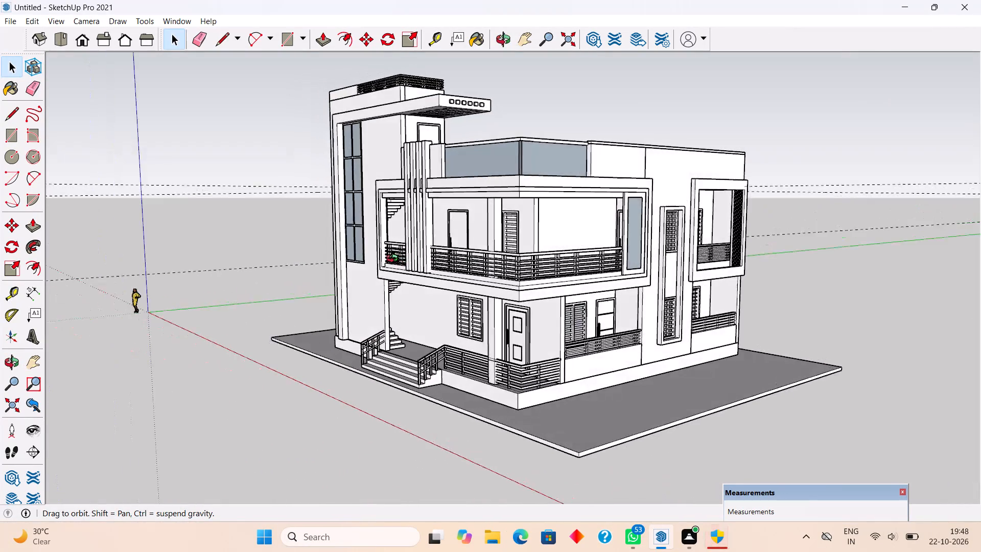
{"action": "middle_click_drag", "start_coordinate": [394, 260], "coordinate": [436, 272]}
{"action": "scroll", "coordinate": [437, 273], "scroll_direction": "up", "scroll_amount": 3}
{"action": "scroll", "coordinate": [437, 273], "scroll_direction": "down", "scroll_amount": 4}
{"action": "scroll", "coordinate": [641, 125], "scroll_direction": "up", "scroll_amount": 1}
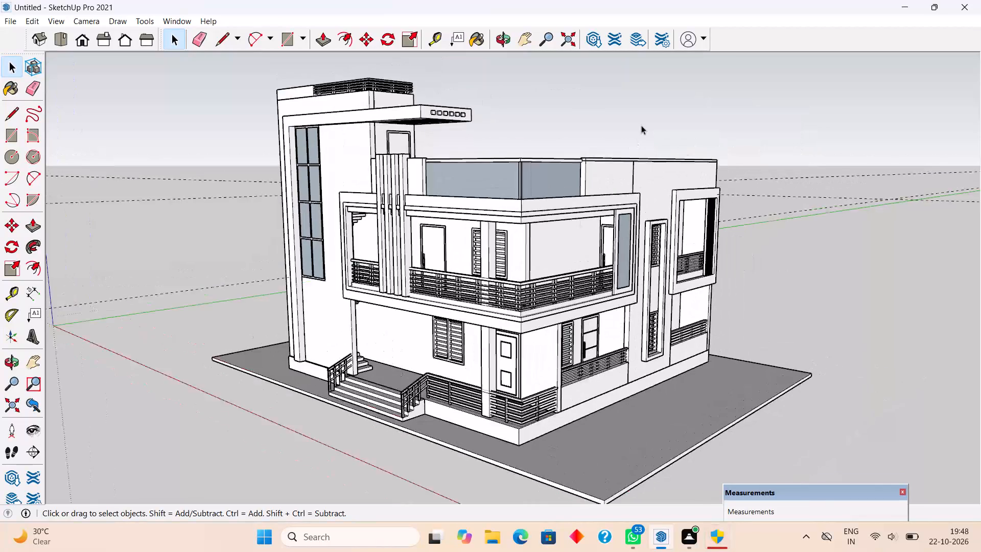
{"action": "scroll", "coordinate": [641, 125], "scroll_direction": "up", "scroll_amount": 1}
{"action": "middle_click_drag", "start_coordinate": [636, 125], "coordinate": [448, 221]}
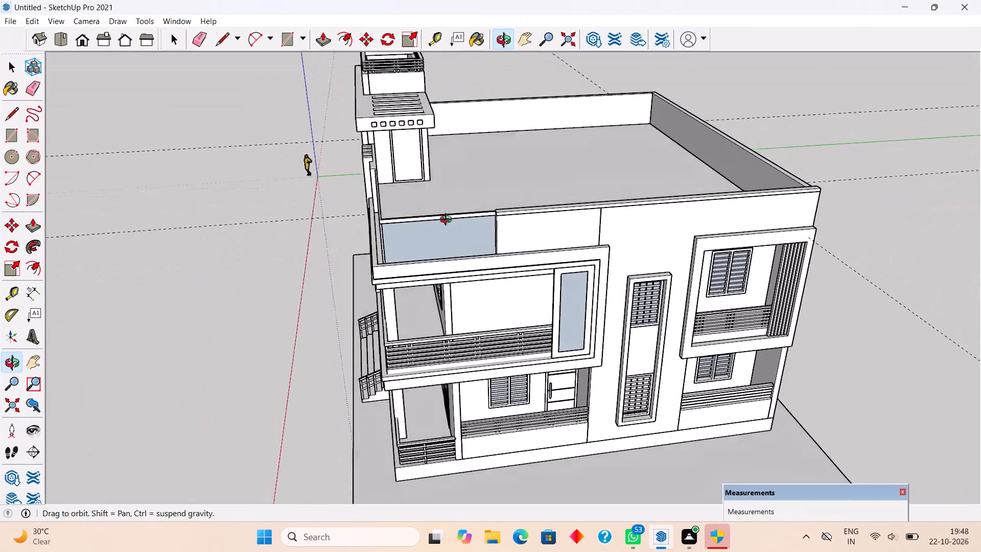
{"action": "middle_click_drag", "start_coordinate": [448, 221], "coordinate": [594, 206]}
{"action": "scroll", "coordinate": [594, 206], "scroll_direction": "down", "scroll_amount": 2}
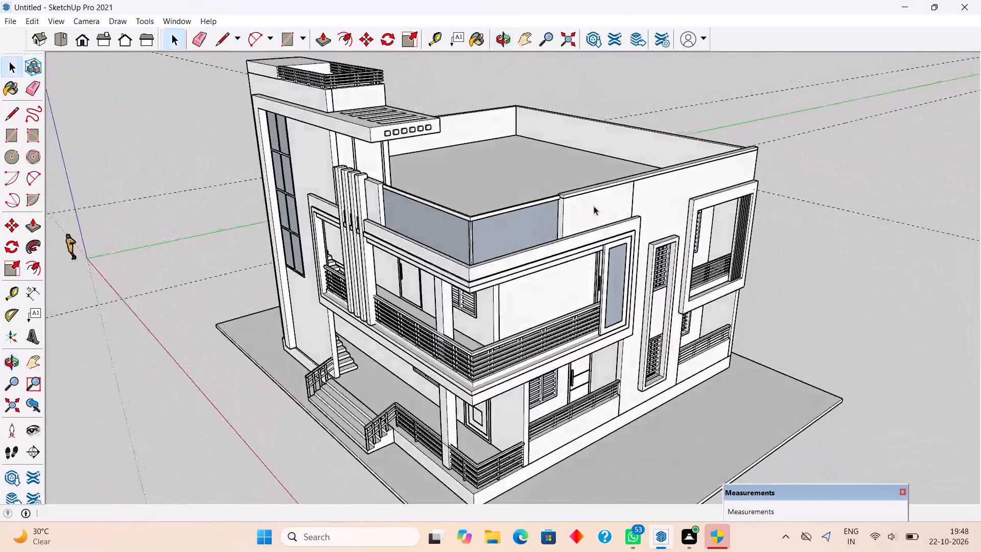
{"action": "scroll", "coordinate": [594, 206], "scroll_direction": "down", "scroll_amount": 1}
{"action": "middle_click_drag", "start_coordinate": [571, 289], "coordinate": [706, 328]}
{"action": "scroll", "coordinate": [706, 328], "scroll_direction": "down", "scroll_amount": 8}
{"action": "middle_click_drag", "start_coordinate": [564, 373], "coordinate": [602, 277]}
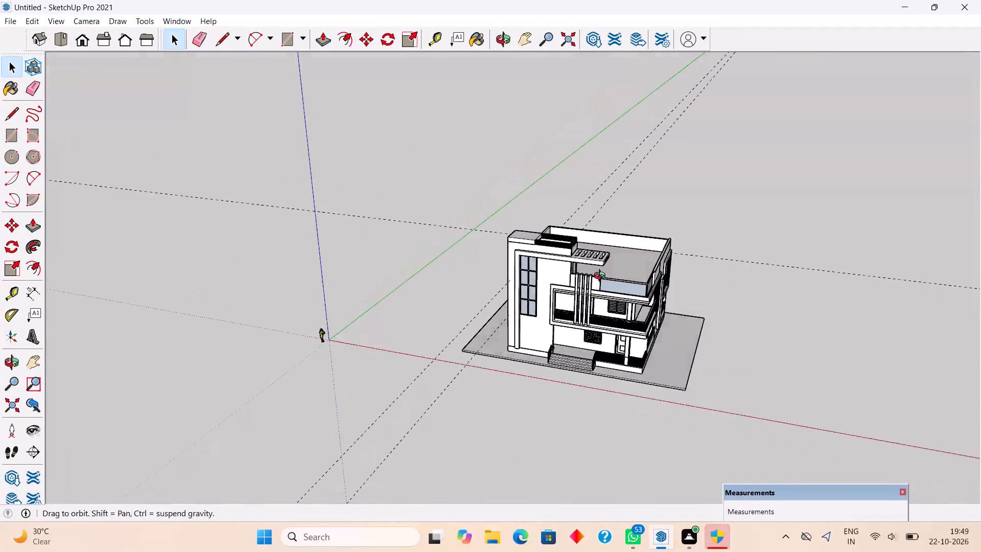
Open the paint materials and browse the Colors library down to its grey and black swatches.
{"action": "middle_click_drag", "start_coordinate": [602, 277], "coordinate": [644, 248]}
{"action": "scroll", "coordinate": [669, 295], "scroll_direction": "up", "scroll_amount": 13}
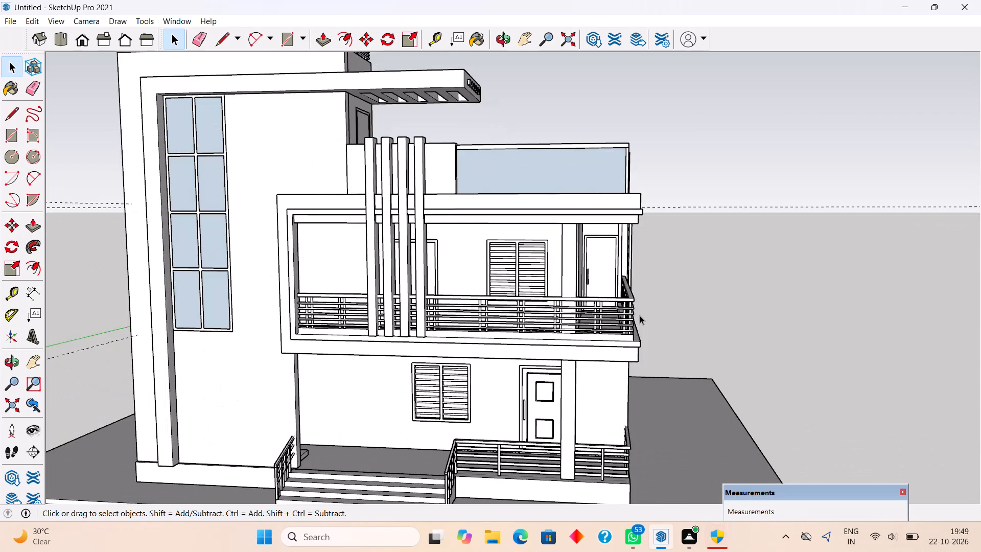
{"action": "middle_click_drag", "start_coordinate": [639, 327], "coordinate": [639, 341]}
{"action": "key", "text": "b"}
{"action": "scroll", "coordinate": [639, 341], "scroll_direction": "up", "scroll_amount": 4}
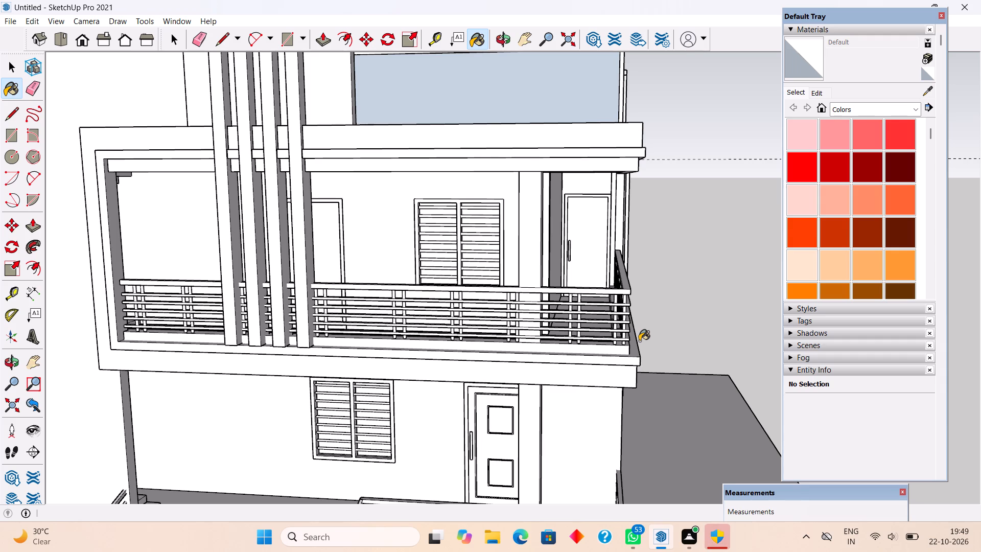
{"action": "scroll", "coordinate": [804, 239], "scroll_direction": "down", "scroll_amount": 12}
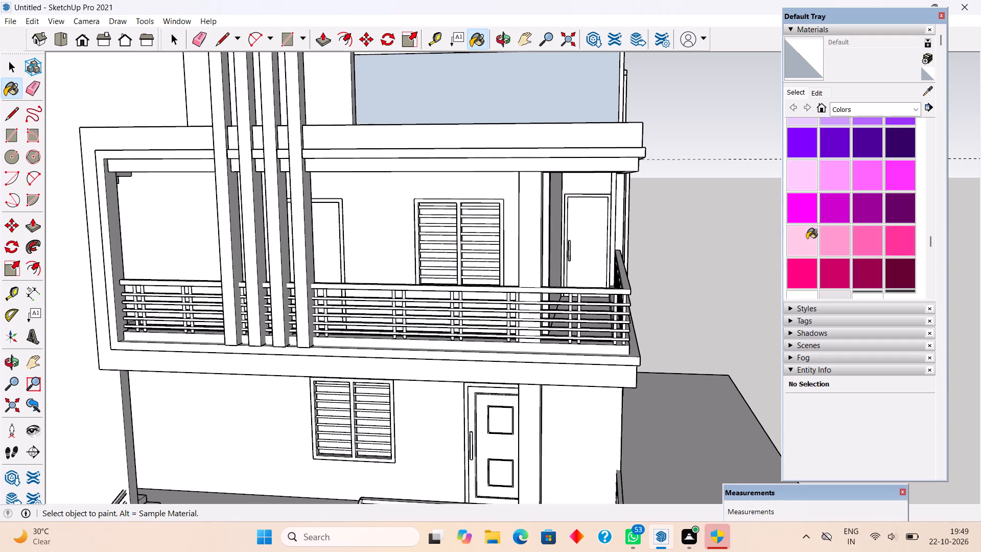
{"action": "scroll", "coordinate": [808, 239], "scroll_direction": "down", "scroll_amount": 3}
{"action": "scroll", "coordinate": [810, 239], "scroll_direction": "up", "scroll_amount": 1}
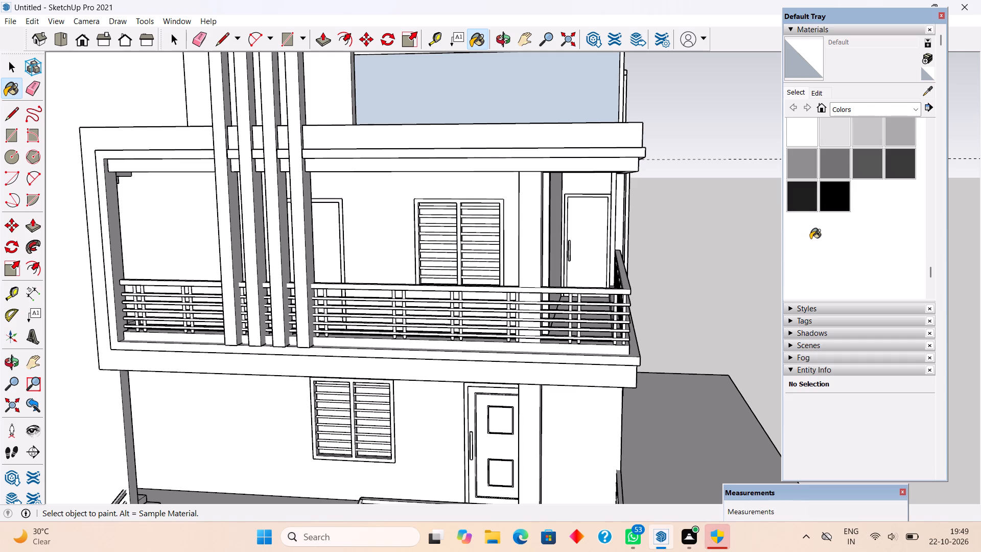
{"action": "key", "text": "space"}
{"action": "scroll", "coordinate": [810, 239], "scroll_direction": "down", "scroll_amount": 5}
{"action": "scroll", "coordinate": [553, 224], "scroll_direction": "down", "scroll_amount": 5}
{"action": "scroll", "coordinate": [476, 206], "scroll_direction": "down", "scroll_amount": 5}
{"action": "scroll", "coordinate": [381, 185], "scroll_direction": "down", "scroll_amount": 3}
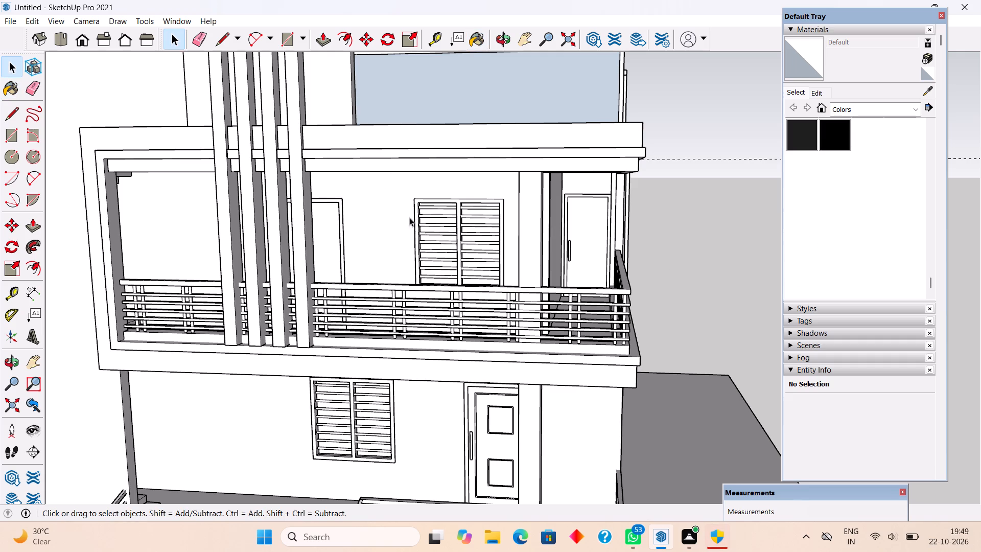
{"action": "scroll", "coordinate": [409, 217], "scroll_direction": "down", "scroll_amount": 12}
Draw a rectangle about 6' by 35' on the stair tower's front wall, from the tall window's upper corner to the plinth beside the entrance steps.
{"action": "middle_click_drag", "start_coordinate": [221, 258], "coordinate": [321, 248]}
{"action": "scroll", "coordinate": [306, 201], "scroll_direction": "up", "scroll_amount": 5}
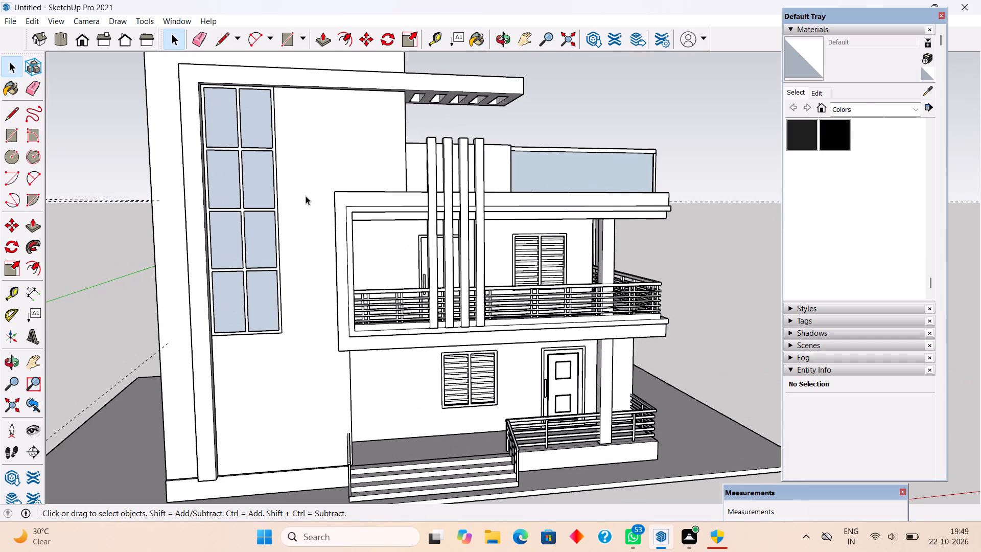
{"action": "middle_click", "coordinate": [259, 66]}
{"action": "scroll", "coordinate": [294, 122], "scroll_direction": "up", "scroll_amount": 5}
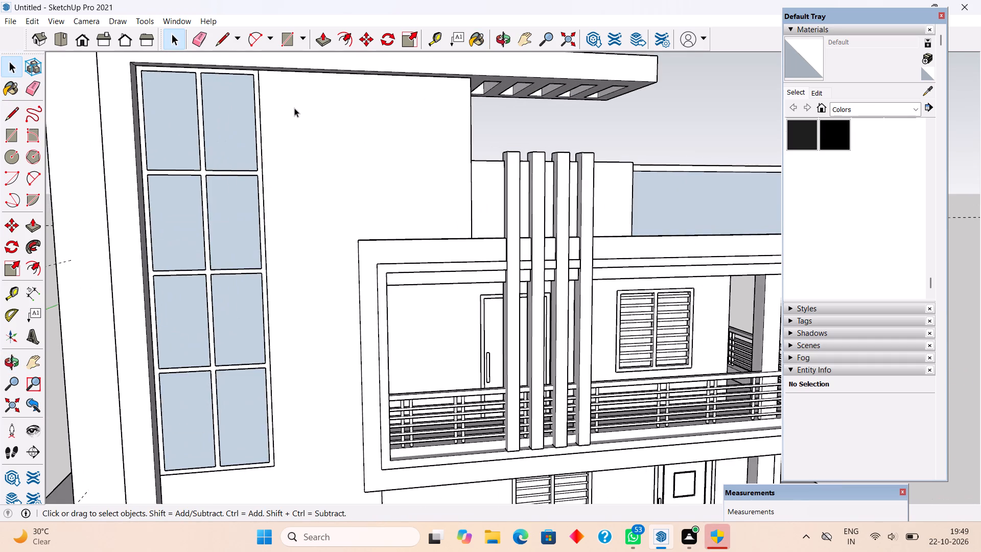
{"action": "middle_click_drag", "start_coordinate": [286, 100], "coordinate": [238, 95]}
{"action": "key", "text": "r"}
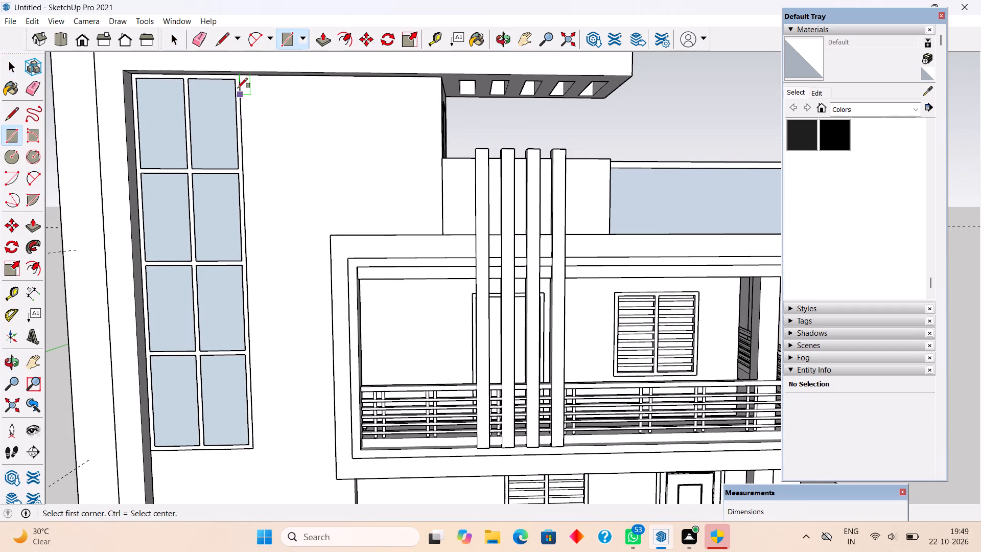
{"action": "scroll", "coordinate": [238, 89], "scroll_direction": "up", "scroll_amount": 4}
{"action": "left_click", "coordinate": [240, 70]}
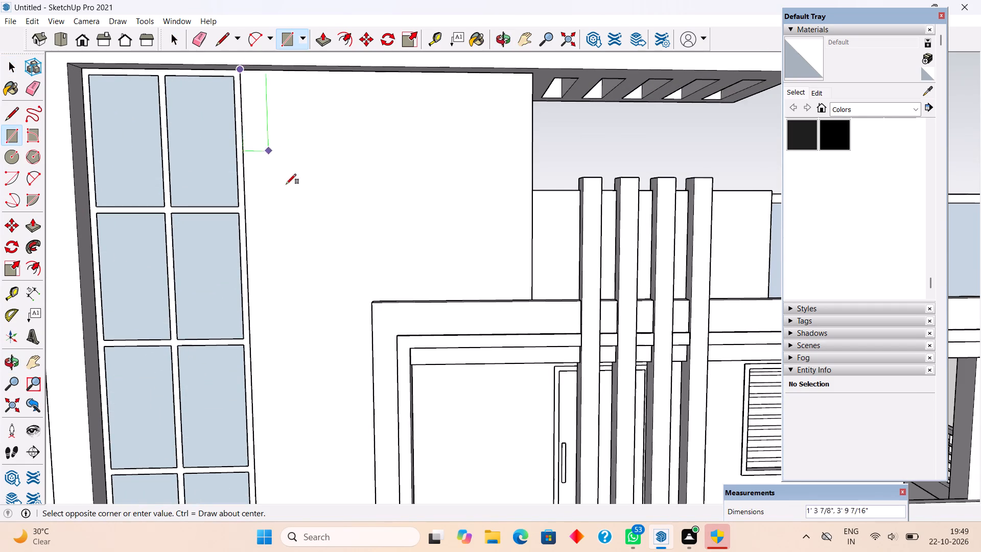
{"action": "scroll", "coordinate": [309, 231], "scroll_direction": "down", "scroll_amount": 13}
{"action": "scroll", "coordinate": [322, 390], "scroll_direction": "up", "scroll_amount": 10}
{"action": "scroll", "coordinate": [342, 400], "scroll_direction": "down", "scroll_amount": 13}
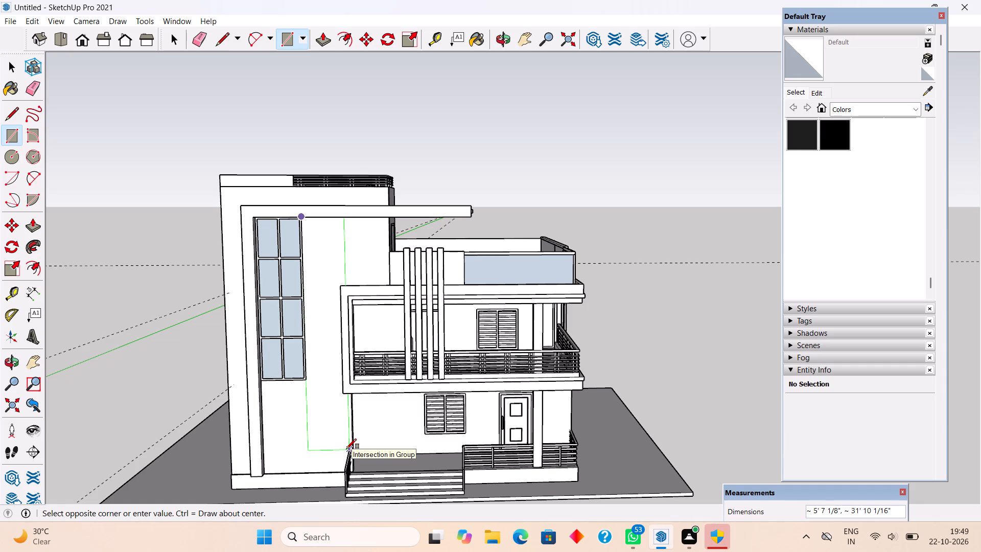
{"action": "scroll", "coordinate": [350, 476], "scroll_direction": "up", "scroll_amount": 9}
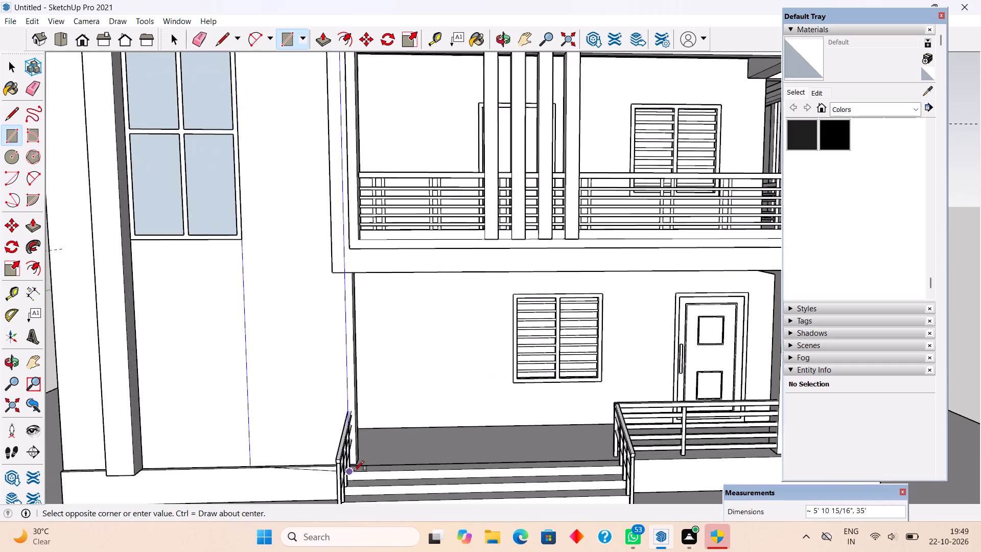
{"action": "scroll", "coordinate": [354, 471], "scroll_direction": "up", "scroll_amount": 9}
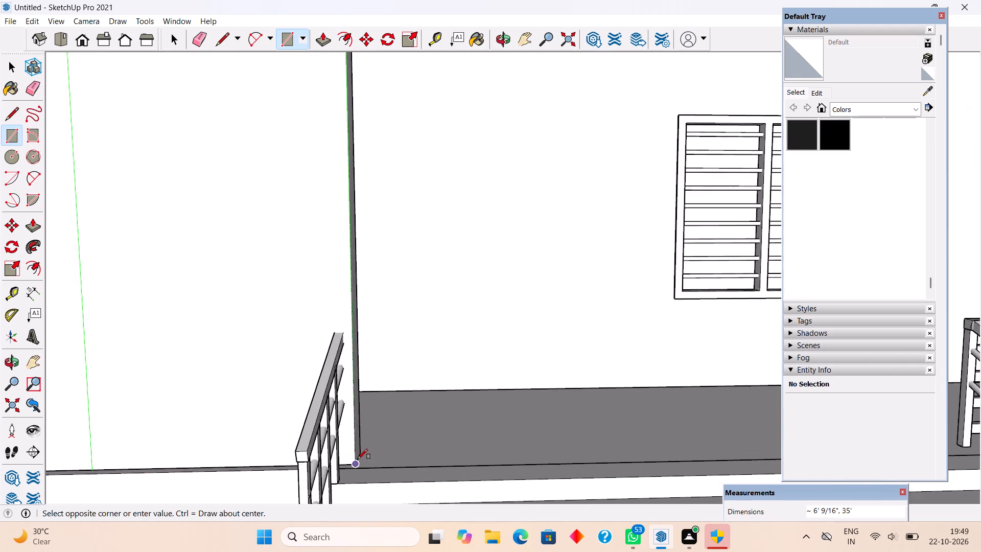
{"action": "scroll", "coordinate": [358, 459], "scroll_direction": "up", "scroll_amount": 5}
{"action": "left_click", "coordinate": [356, 465]}
Extrude the new tower wall rectangle outward by 0.1".
{"action": "key", "text": "p"}
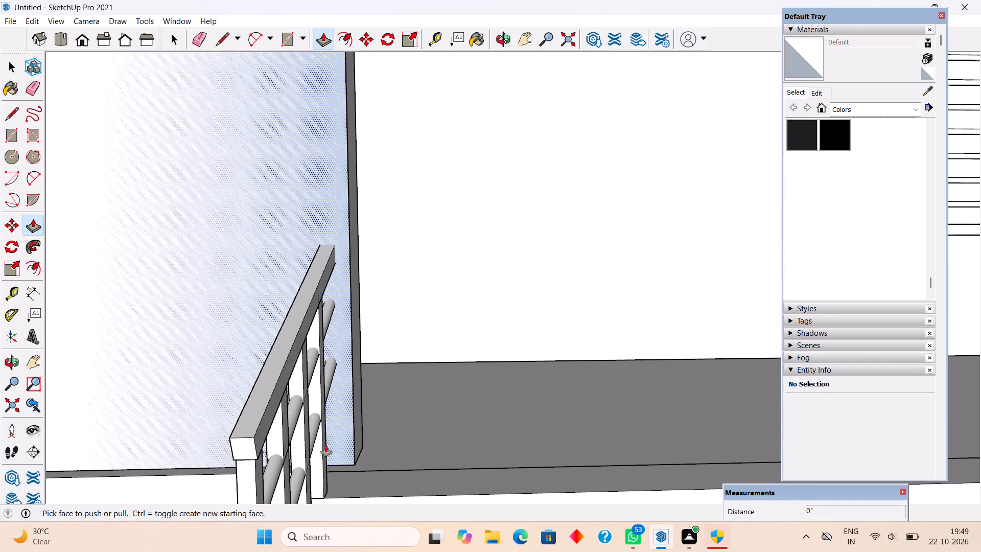
{"action": "scroll", "coordinate": [166, 304], "scroll_direction": "down", "scroll_amount": 17}
{"action": "scroll", "coordinate": [147, 381], "scroll_direction": "down", "scroll_amount": 4}
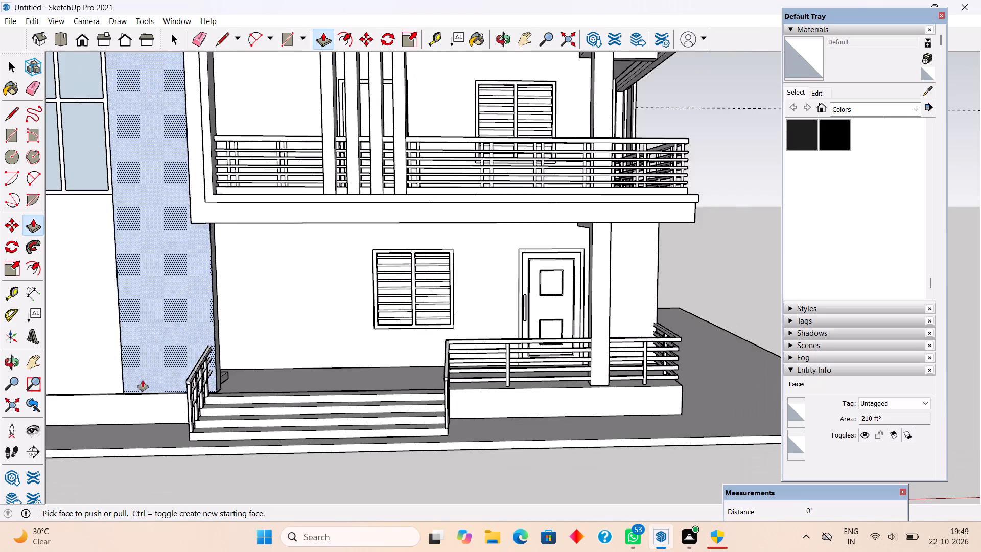
{"action": "scroll", "coordinate": [111, 365], "scroll_direction": "down", "scroll_amount": 5}
{"action": "middle_click_drag", "start_coordinate": [120, 367], "coordinate": [287, 364]}
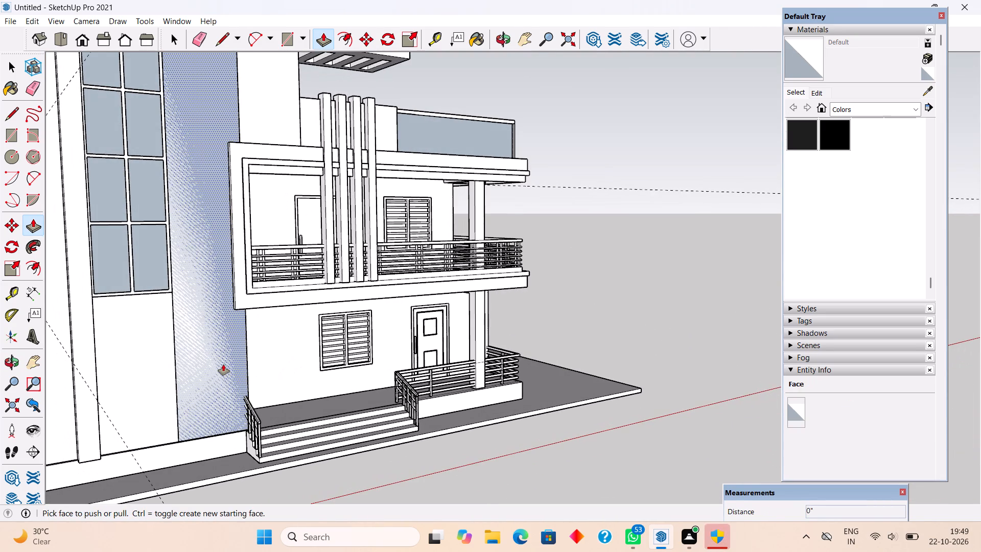
{"action": "left_click", "coordinate": [223, 364]}
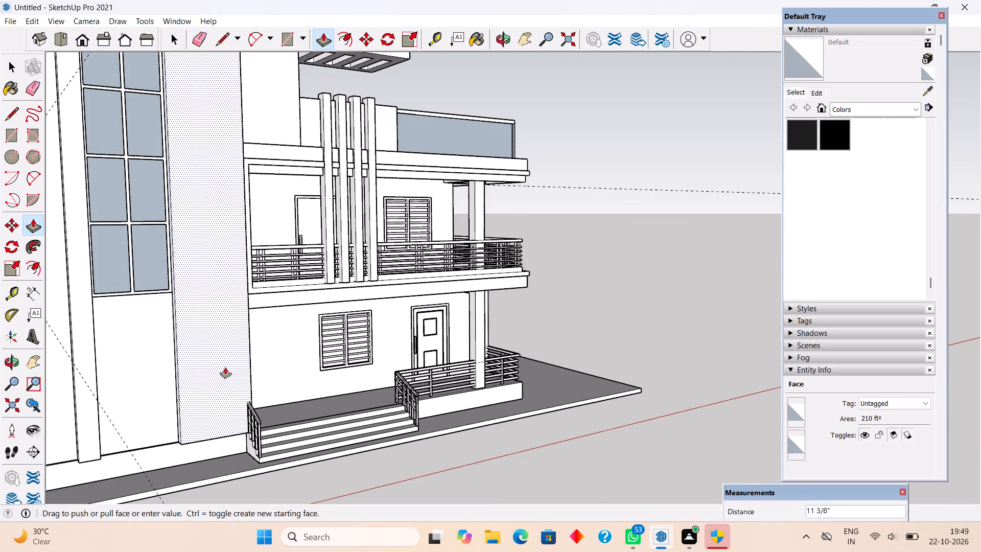
{"action": "type", "text": ".1\""}
{"action": "key", "text": "Return"}
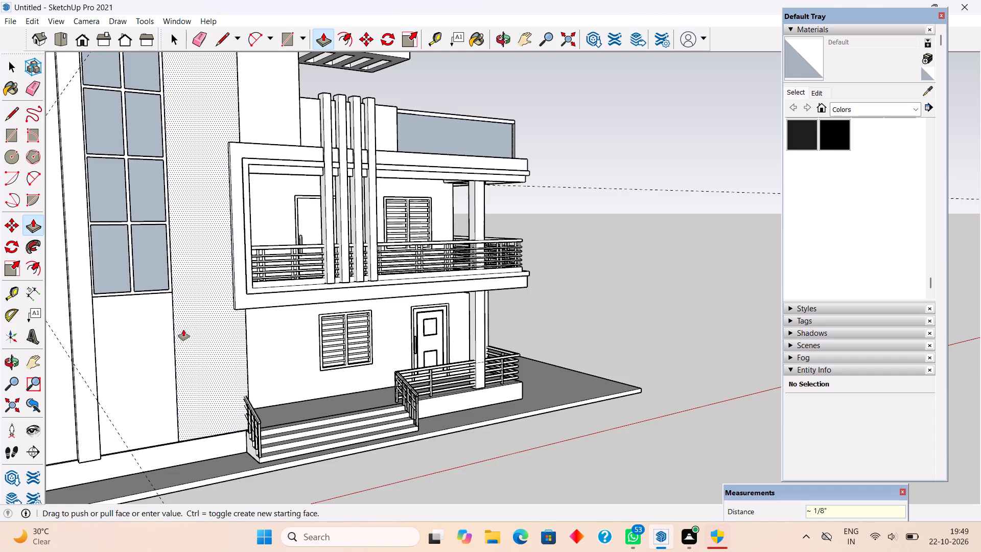
Draw a line across the thin panel's side face, level with the lower corner of the tall window.
{"action": "scroll", "coordinate": [180, 320], "scroll_direction": "up", "scroll_amount": 20}
{"action": "scroll", "coordinate": [180, 320], "scroll_direction": "up", "scroll_amount": 8}
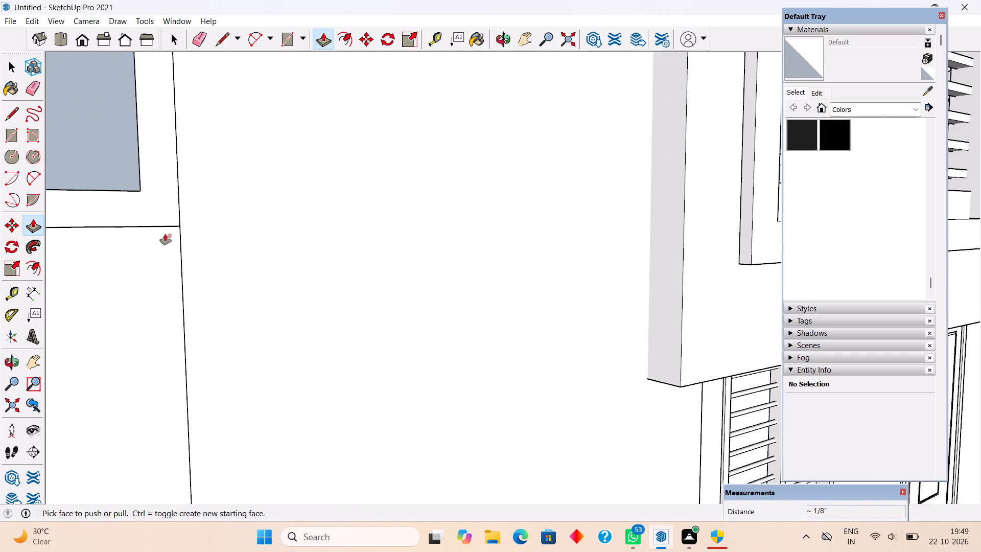
{"action": "scroll", "coordinate": [165, 234], "scroll_direction": "up", "scroll_amount": 20}
{"action": "scroll", "coordinate": [165, 234], "scroll_direction": "up", "scroll_amount": 12}
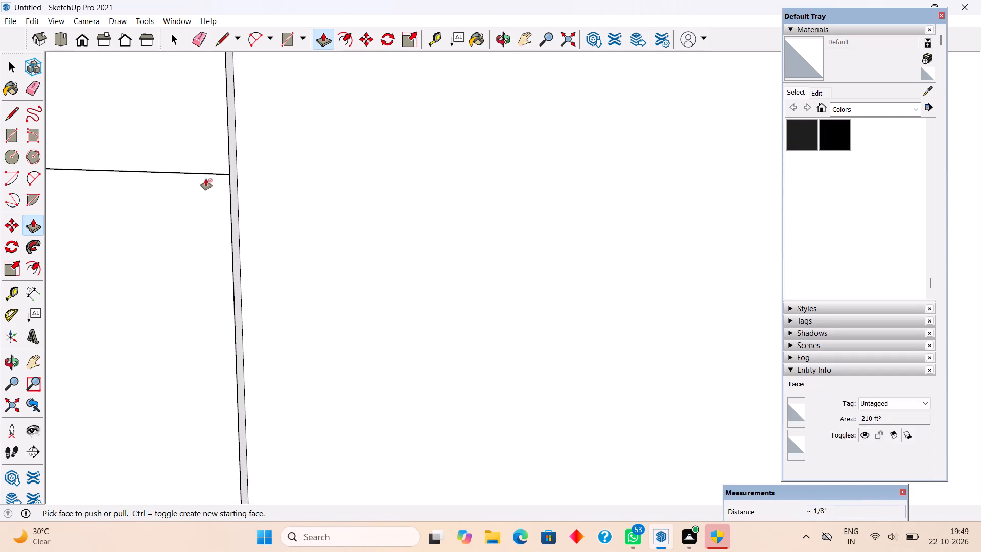
{"action": "scroll", "coordinate": [206, 179], "scroll_direction": "up", "scroll_amount": 13}
{"action": "scroll", "coordinate": [240, 182], "scroll_direction": "down", "scroll_amount": 4}
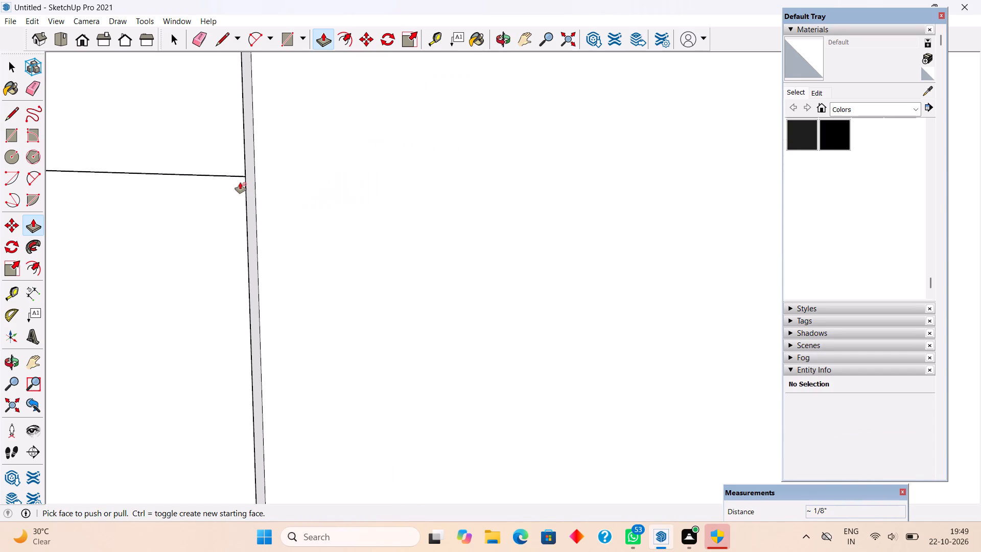
{"action": "key", "text": "l"}
{"action": "left_click", "coordinate": [244, 175]}
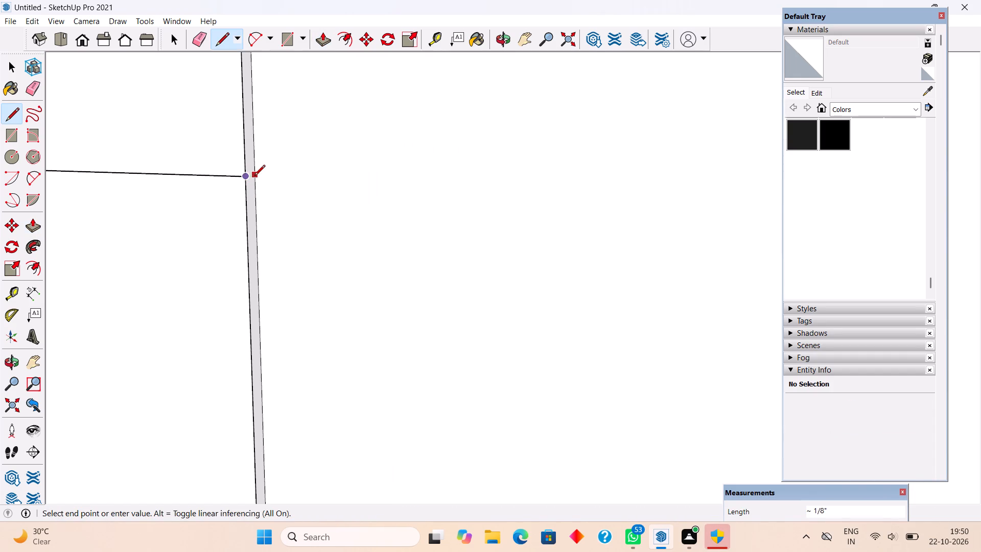
{"action": "scroll", "coordinate": [258, 177], "scroll_direction": "up", "scroll_amount": 8}
{"action": "left_click", "coordinate": [258, 177]}
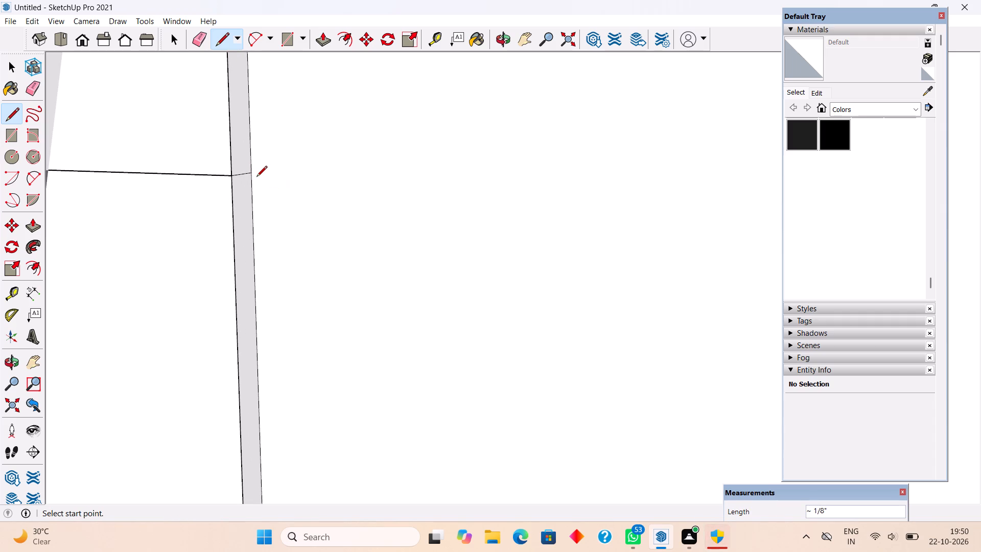
Extrude the lower part of the panel's side face beneath the tall window, up to the tower's projecting vertical frame.
{"action": "scroll", "coordinate": [271, 231], "scroll_direction": "down", "scroll_amount": 3}
{"action": "key", "text": "p"}
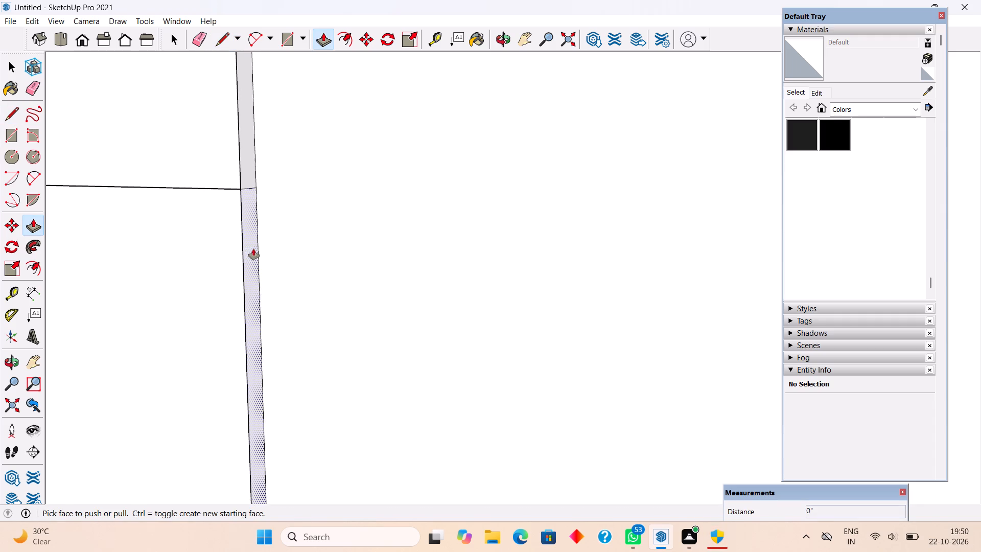
{"action": "left_click", "coordinate": [252, 249]}
{"action": "scroll", "coordinate": [192, 267], "scroll_direction": "down", "scroll_amount": 6}
{"action": "scroll", "coordinate": [192, 267], "scroll_direction": "down", "scroll_amount": 18}
{"action": "scroll", "coordinate": [193, 260], "scroll_direction": "up", "scroll_amount": 1}
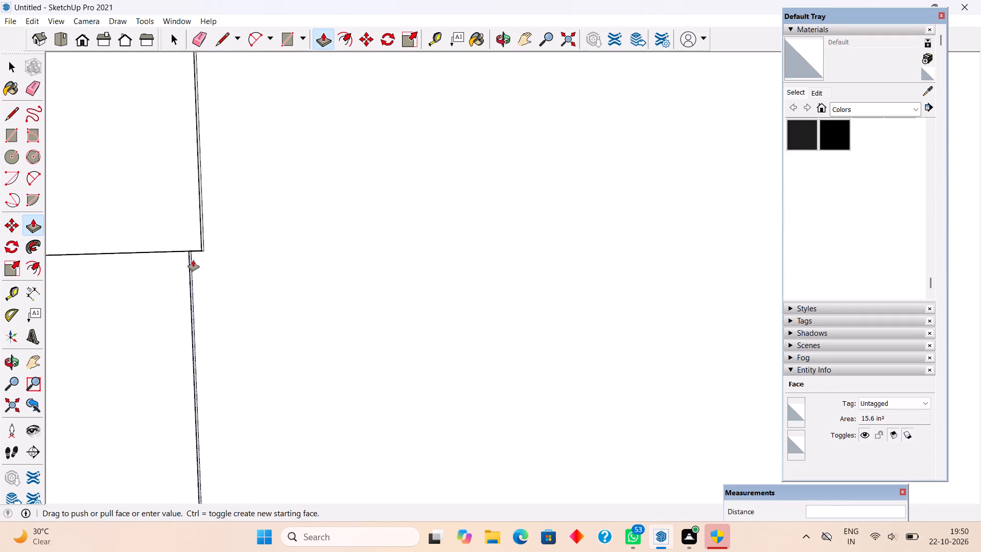
{"action": "scroll", "coordinate": [194, 260], "scroll_direction": "down", "scroll_amount": 12}
{"action": "scroll", "coordinate": [194, 260], "scroll_direction": "down", "scroll_amount": 18}
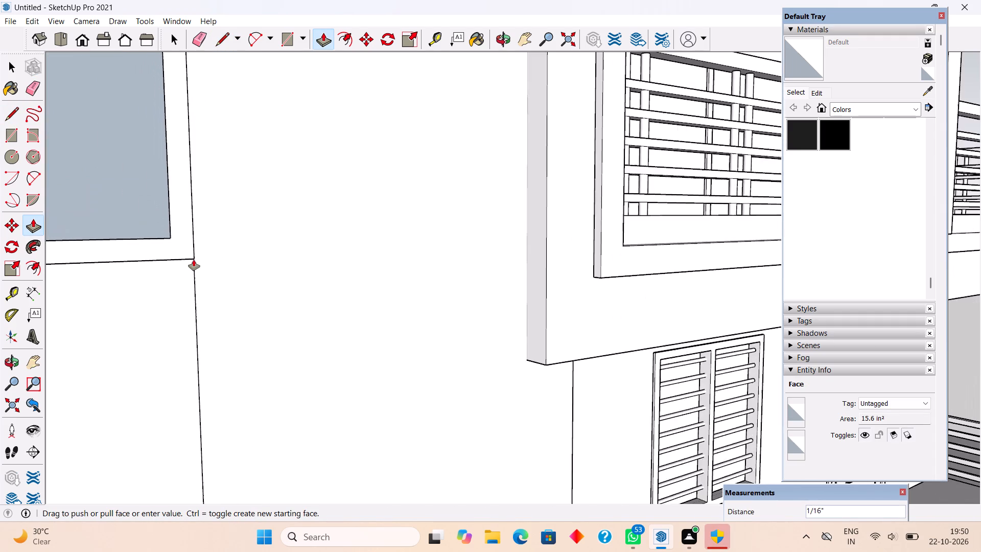
{"action": "scroll", "coordinate": [194, 260], "scroll_direction": "down", "scroll_amount": 20}
{"action": "scroll", "coordinate": [194, 260], "scroll_direction": "down", "scroll_amount": 1}
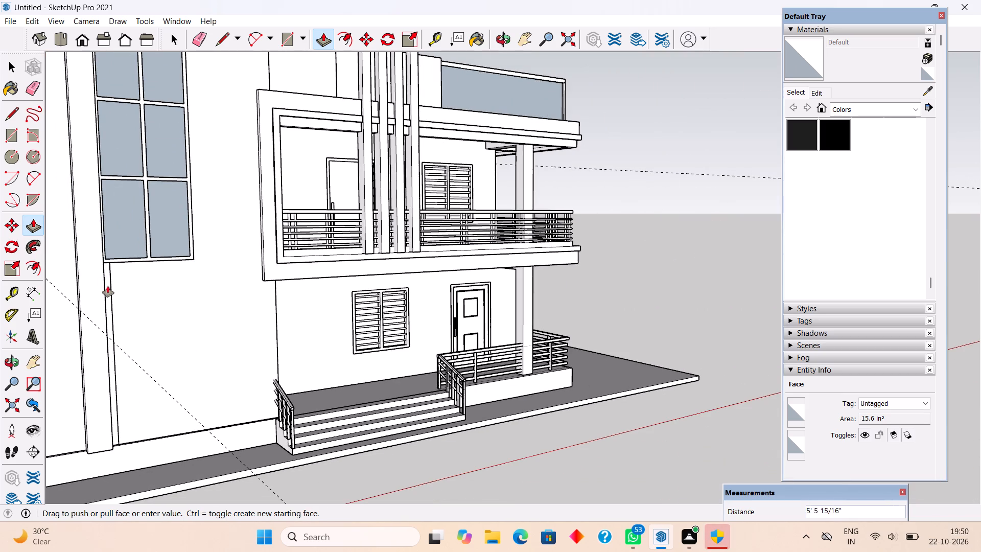
{"action": "left_click", "coordinate": [107, 296]}
Group the L-shaped panel around the tall tower window and clear the selection.
{"action": "key", "text": "space"}
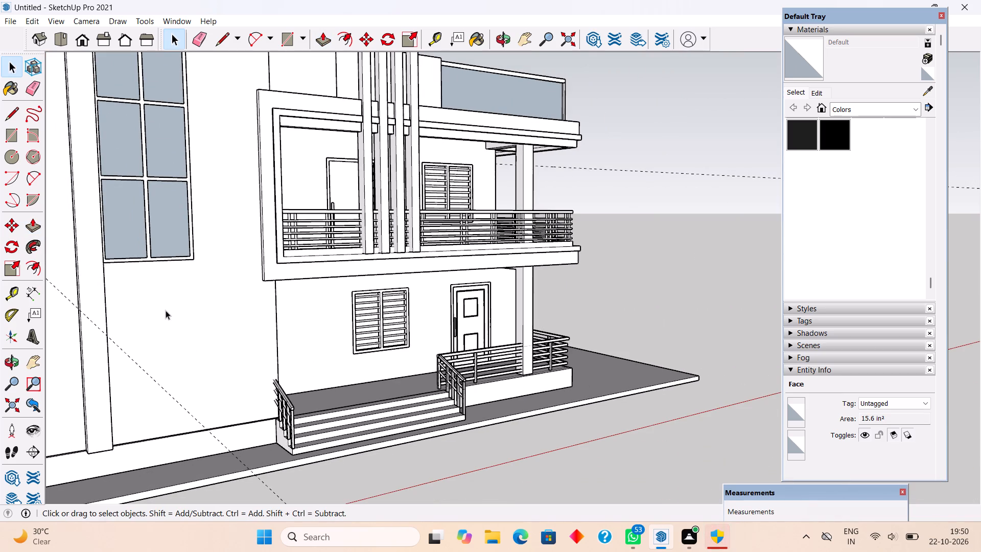
{"action": "triple_click", "coordinate": [166, 310]}
{"action": "right_click", "coordinate": [166, 310]}
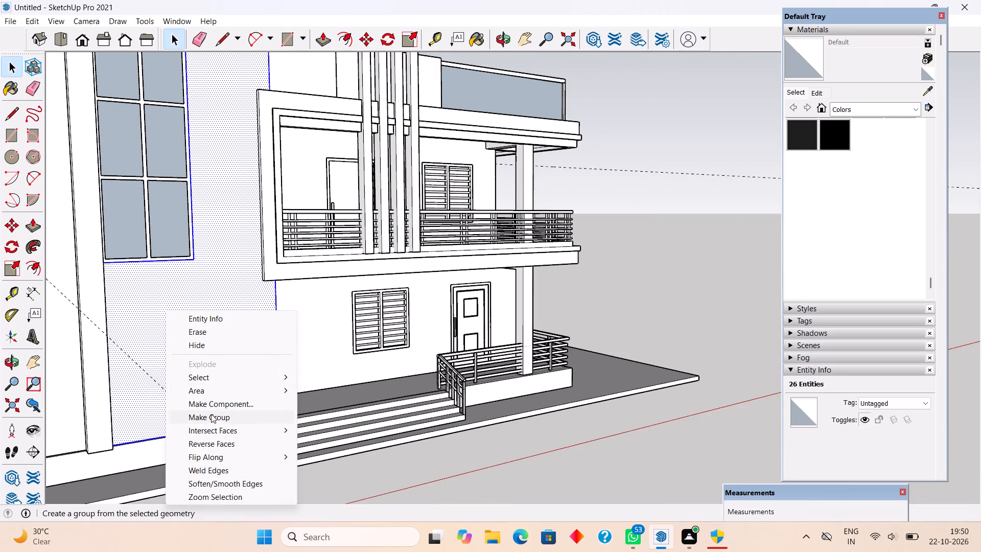
{"action": "left_click", "coordinate": [213, 417]}
{"action": "scroll", "coordinate": [214, 417], "scroll_direction": "down", "scroll_amount": 10}
{"action": "left_click", "coordinate": [468, 320]}
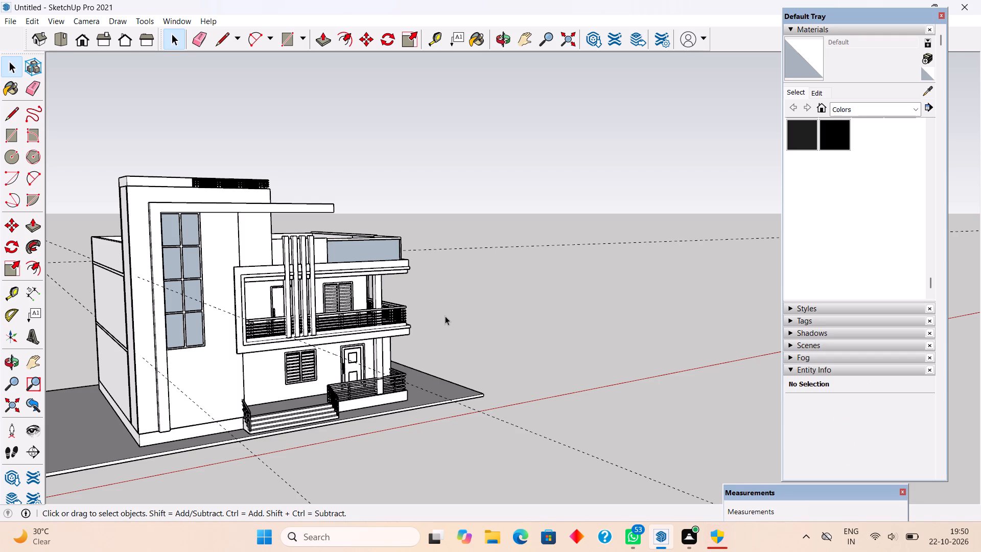
Paint the ground-floor front window's frame black with Color M09.
{"action": "scroll", "coordinate": [445, 316], "scroll_direction": "down", "scroll_amount": 4}
{"action": "middle_click_drag", "start_coordinate": [447, 325], "coordinate": [280, 326]}
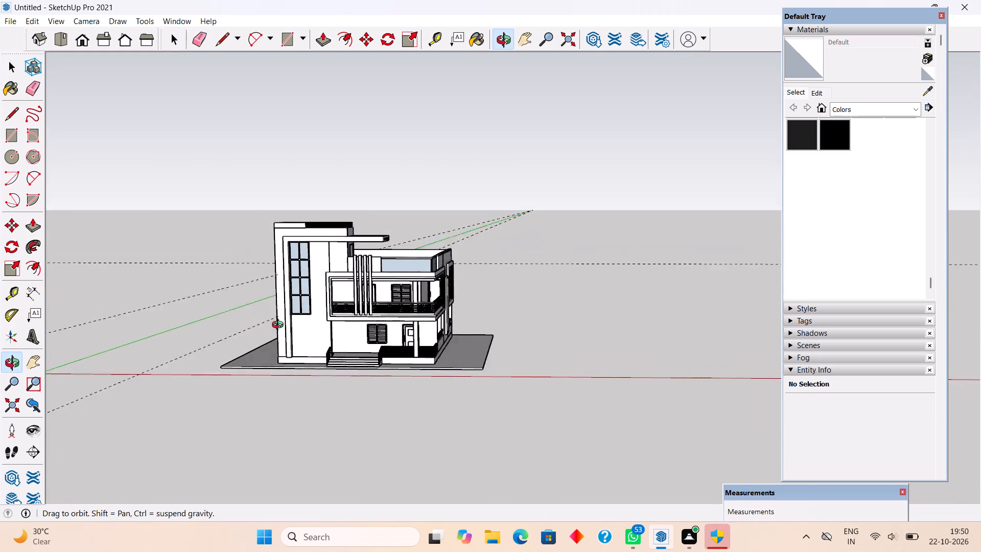
{"action": "middle_click_drag", "start_coordinate": [280, 326], "coordinate": [398, 377]}
{"action": "scroll", "coordinate": [458, 346], "scroll_direction": "up", "scroll_amount": 5}
{"action": "scroll", "coordinate": [294, 388], "scroll_direction": "up", "scroll_amount": 3}
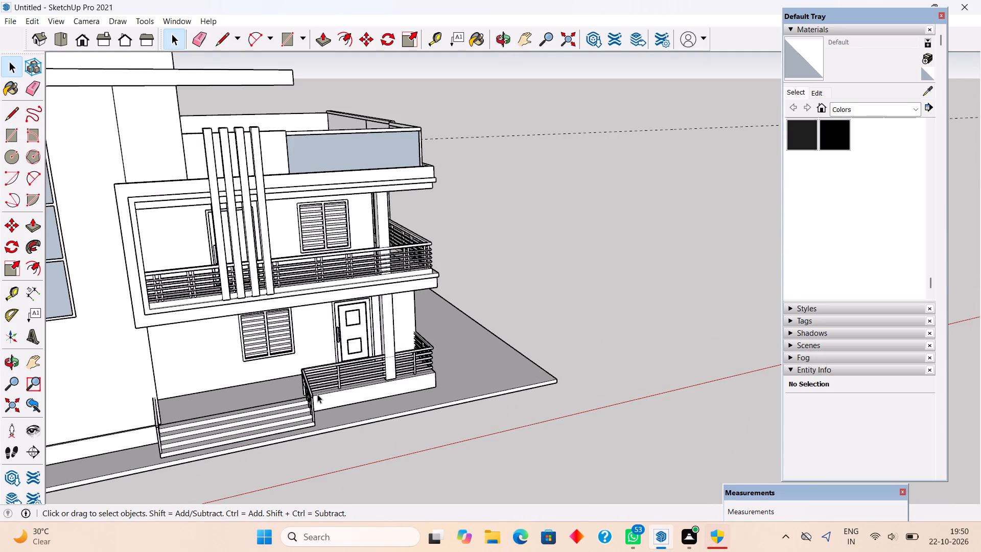
{"action": "middle_click_drag", "start_coordinate": [314, 390], "coordinate": [309, 314]}
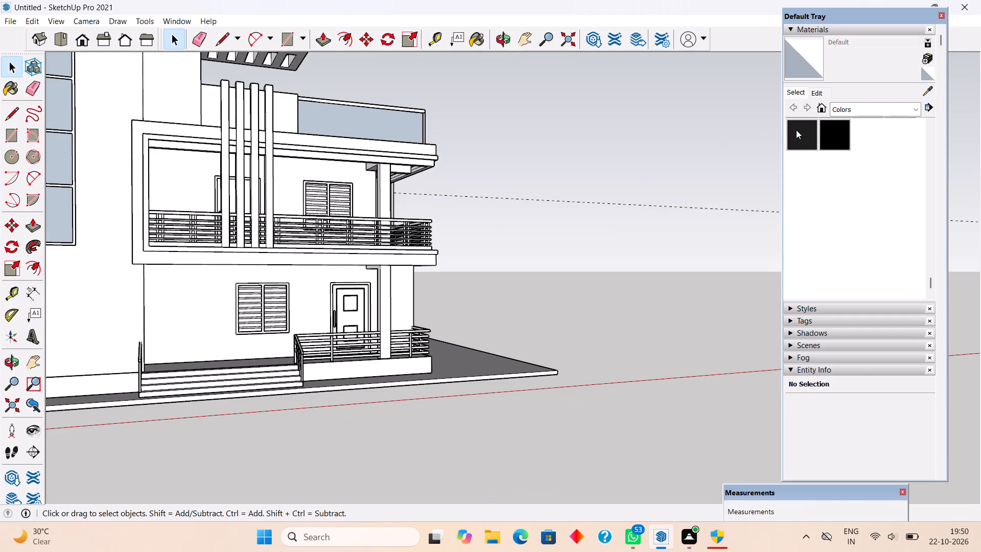
{"action": "left_click", "coordinate": [827, 132]}
{"action": "scroll", "coordinate": [258, 300], "scroll_direction": "up", "scroll_amount": 11}
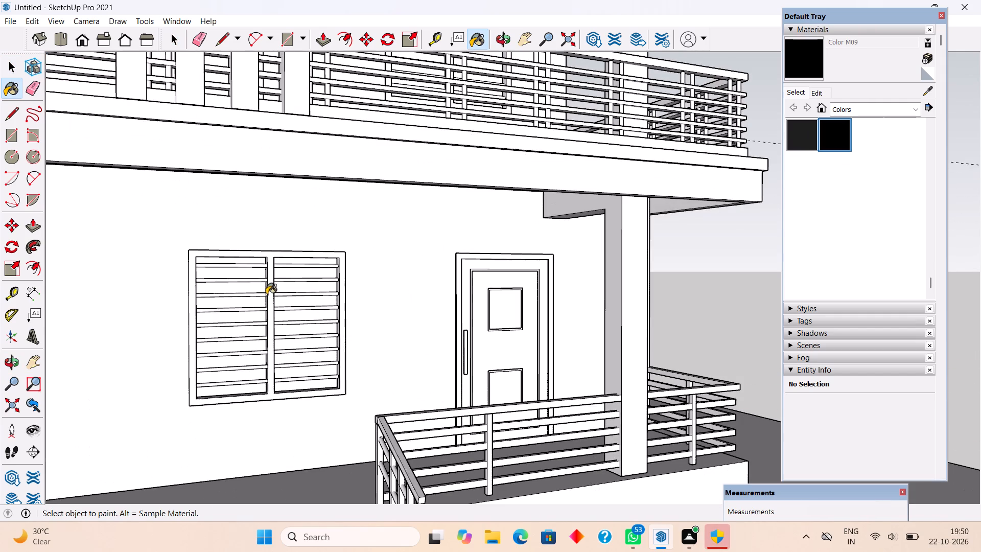
{"action": "left_click", "coordinate": [268, 291]}
Paint all the horizontal louvre bars of the ground-floor front window black with Color M09.
{"action": "scroll", "coordinate": [268, 291], "scroll_direction": "up", "scroll_amount": 10}
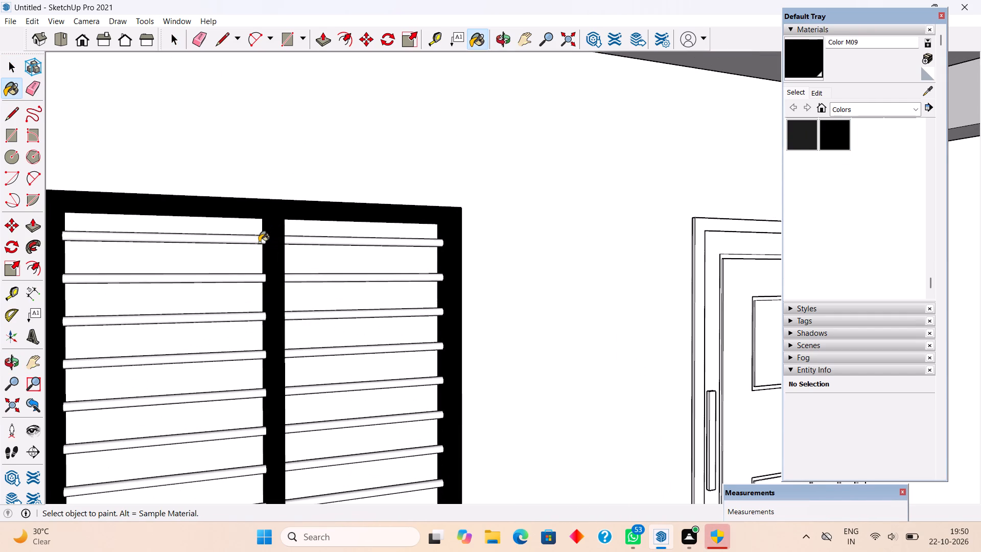
{"action": "left_click", "coordinate": [259, 242]}
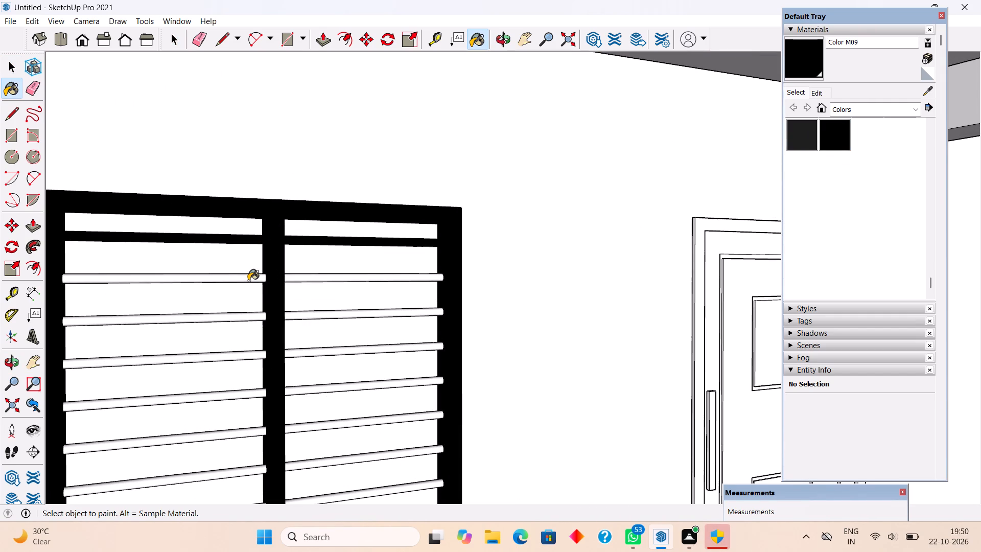
{"action": "left_click", "coordinate": [248, 281]}
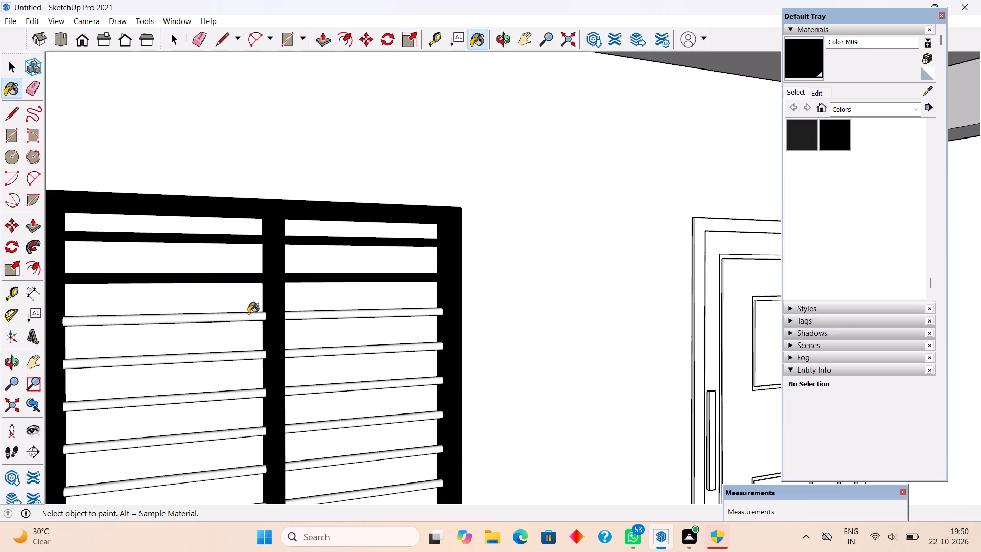
{"action": "left_click", "coordinate": [248, 314]}
{"action": "left_click", "coordinate": [249, 357]}
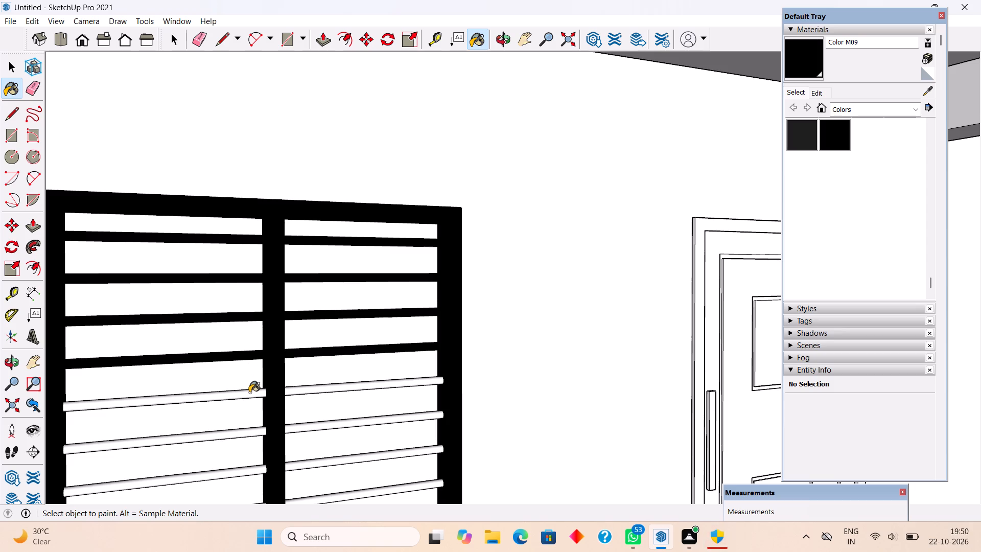
{"action": "left_click", "coordinate": [250, 393]}
{"action": "scroll", "coordinate": [285, 325], "scroll_direction": "down", "scroll_amount": 5}
{"action": "scroll", "coordinate": [274, 479], "scroll_direction": "up", "scroll_amount": 4}
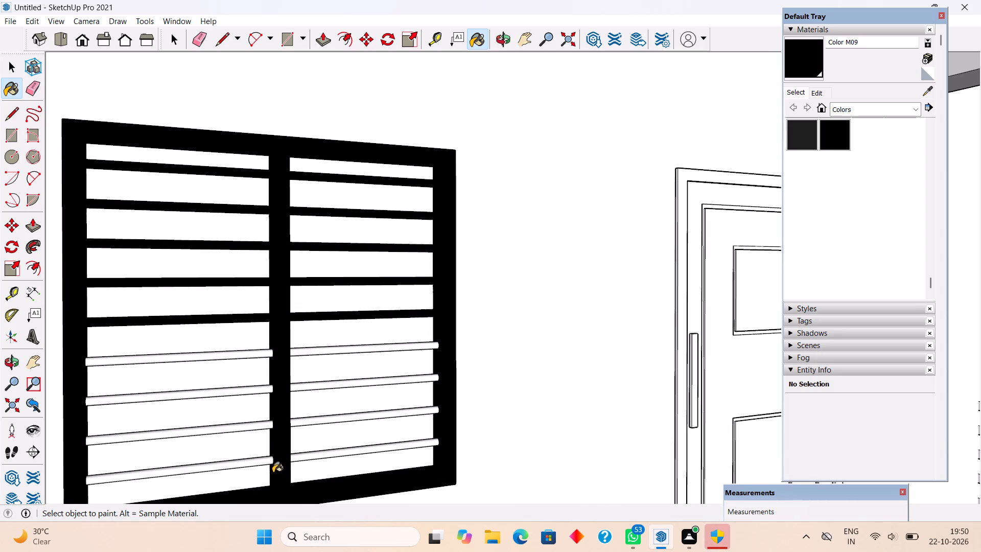
{"action": "left_click", "coordinate": [270, 462]}
{"action": "left_click", "coordinate": [271, 426]}
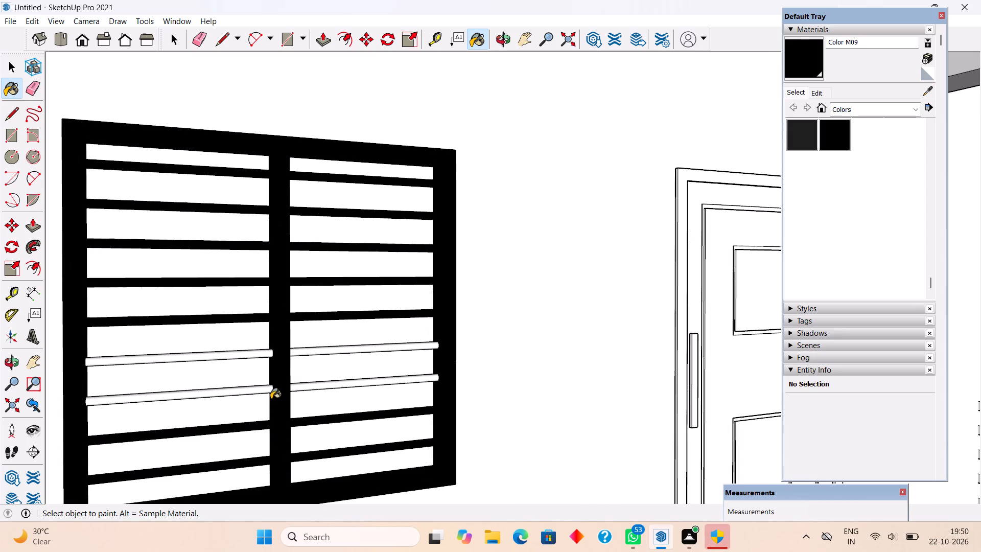
{"action": "left_click", "coordinate": [271, 393]}
{"action": "left_click", "coordinate": [271, 359]}
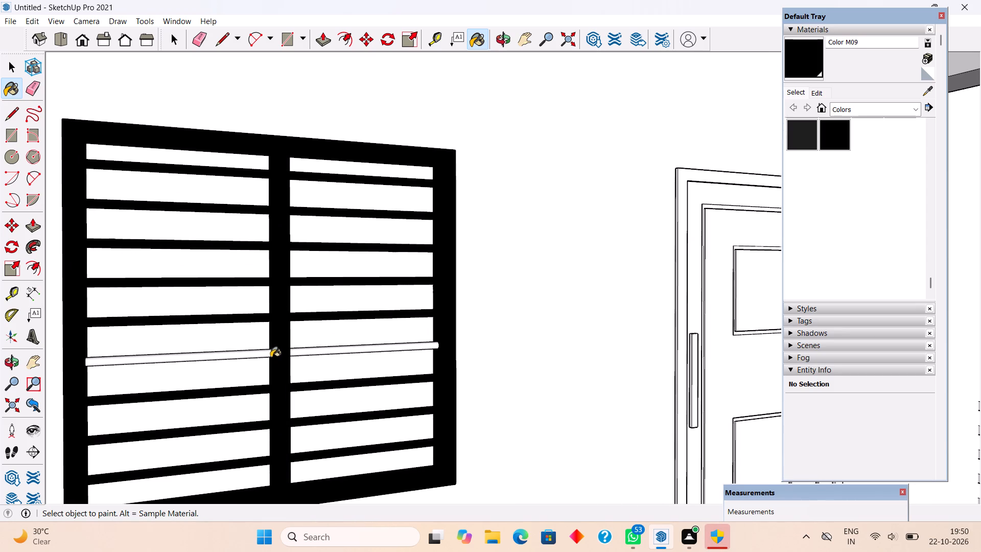
{"action": "left_click", "coordinate": [267, 354]}
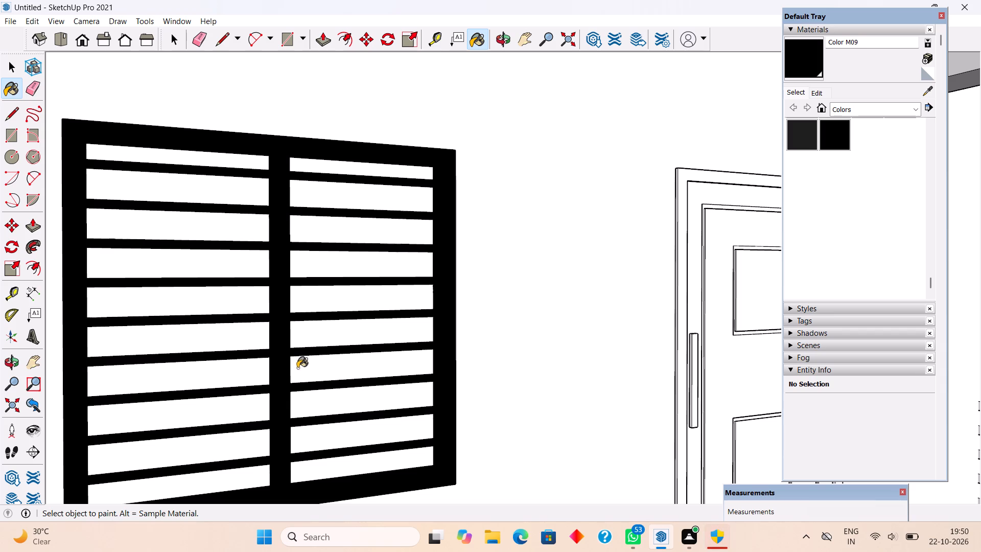
{"action": "key", "text": "space"}
Paint the frame of the upper-floor front balcony window black with Color M09.
{"action": "scroll", "coordinate": [313, 375], "scroll_direction": "down", "scroll_amount": 4}
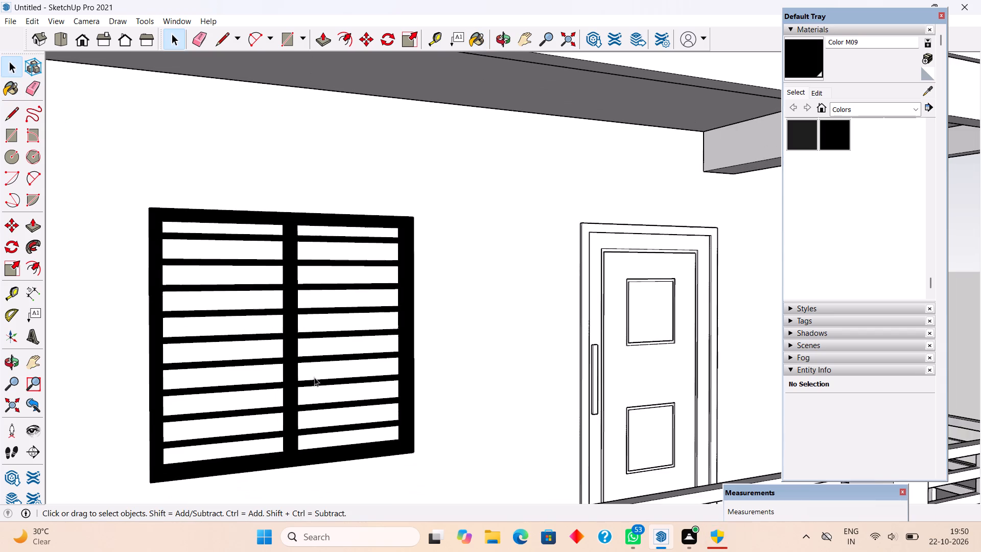
{"action": "scroll", "coordinate": [314, 378], "scroll_direction": "down", "scroll_amount": 12}
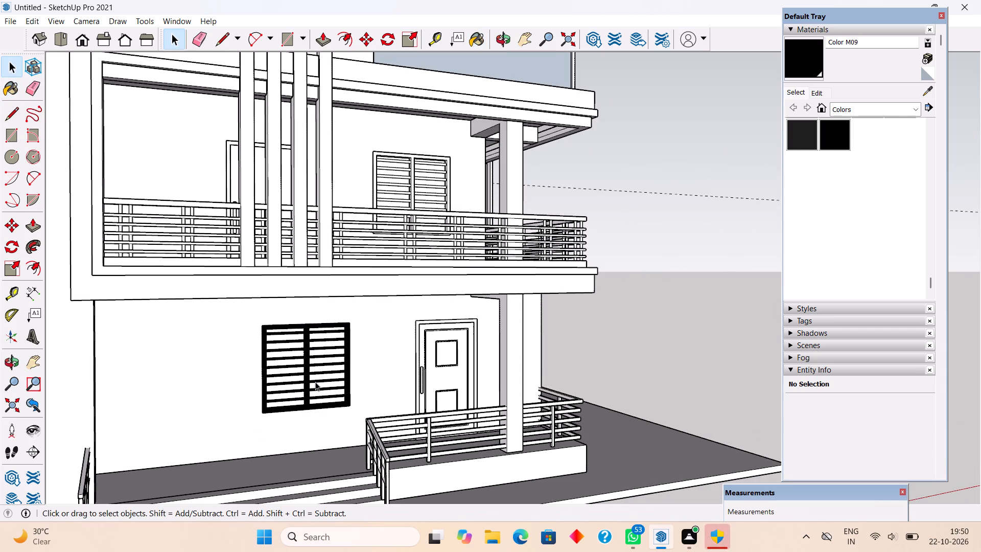
{"action": "middle_click_drag", "start_coordinate": [315, 382], "coordinate": [282, 443]}
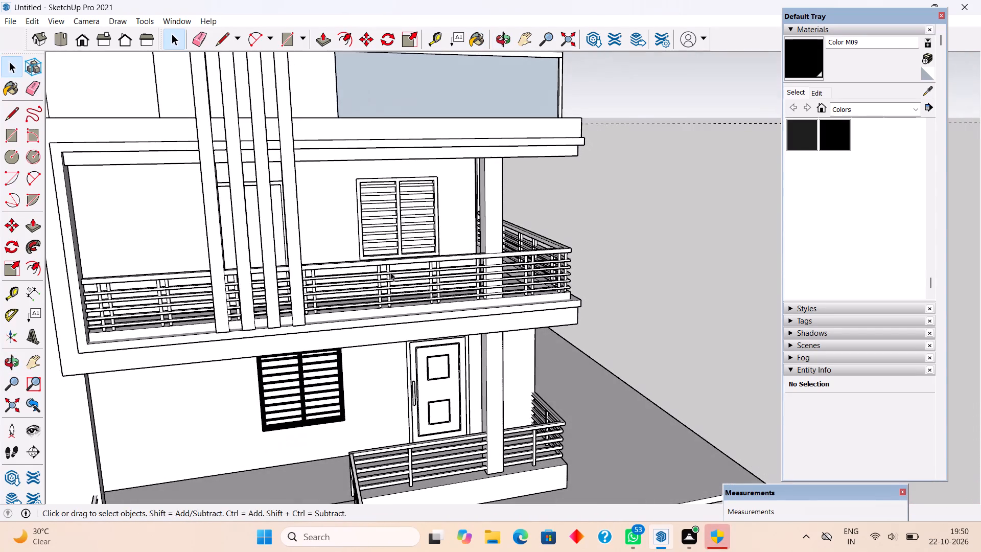
{"action": "scroll", "coordinate": [415, 203], "scroll_direction": "up", "scroll_amount": 6}
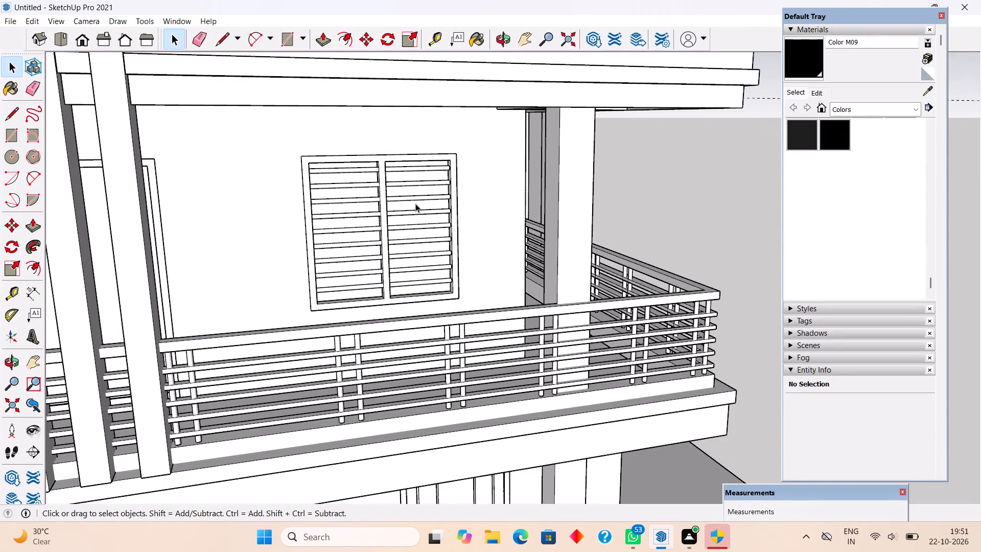
{"action": "scroll", "coordinate": [433, 190], "scroll_direction": "up", "scroll_amount": 4}
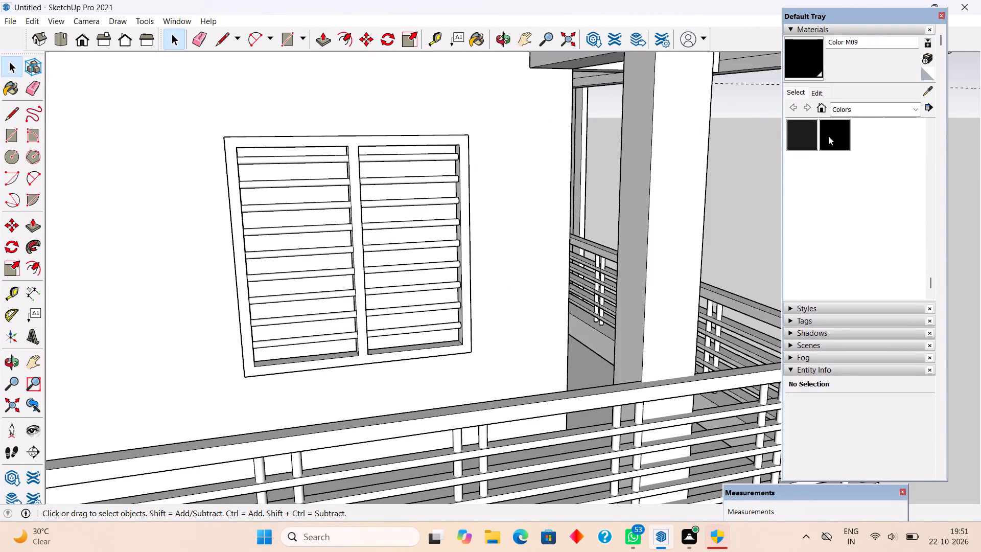
{"action": "left_click", "coordinate": [833, 137]}
{"action": "scroll", "coordinate": [503, 148], "scroll_direction": "up", "scroll_amount": 3}
{"action": "left_click", "coordinate": [456, 157]}
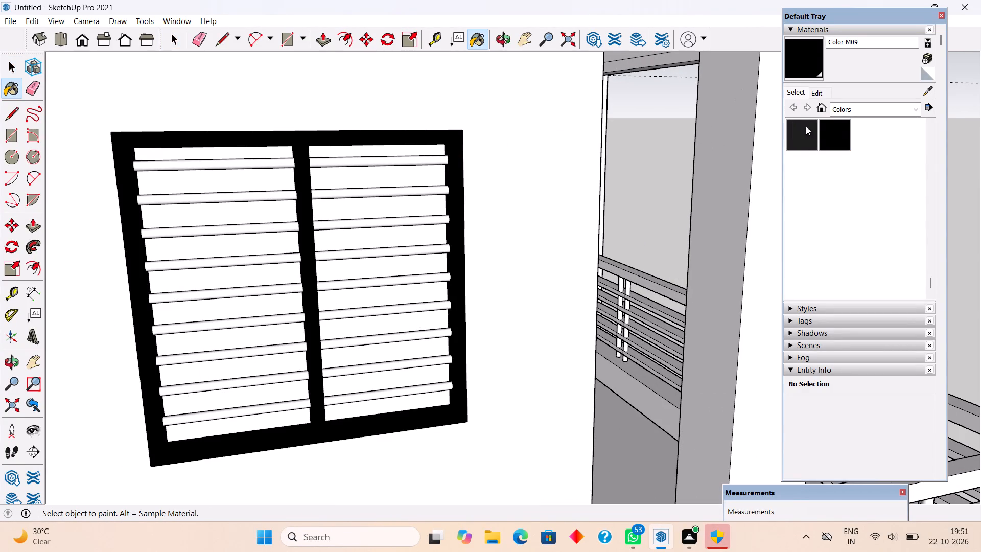
Paint the frame of the ground-floor side window beside the panelled door black with Color M09.
{"action": "scroll", "coordinate": [674, 247], "scroll_direction": "down", "scroll_amount": 3}
{"action": "middle_click_drag", "start_coordinate": [595, 275], "coordinate": [346, 275]}
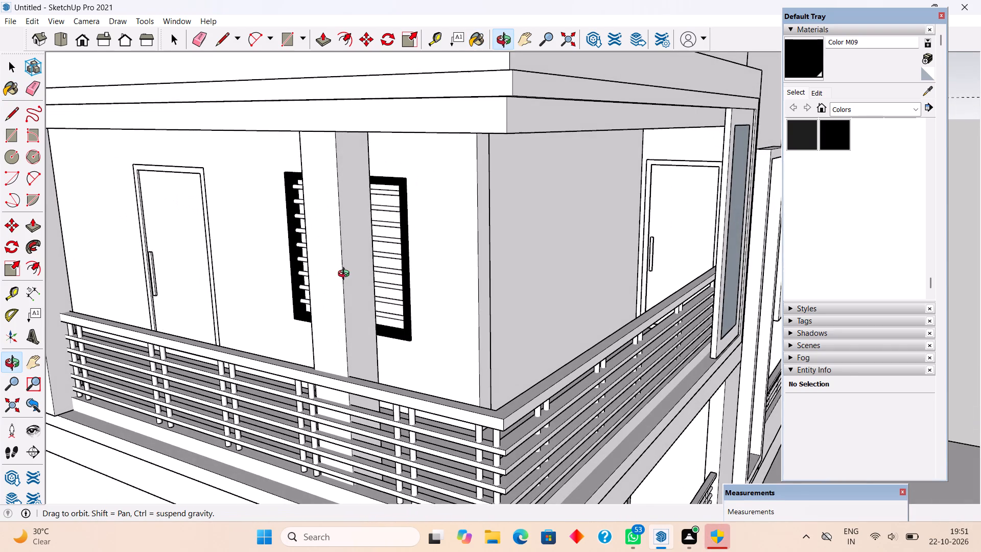
{"action": "middle_click_drag", "start_coordinate": [346, 275], "coordinate": [265, 270]}
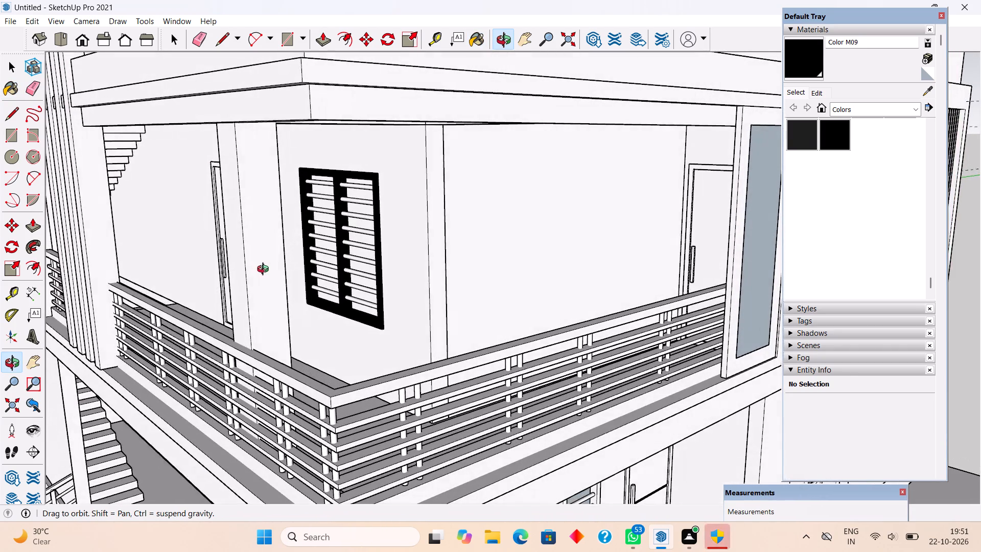
{"action": "middle_click_drag", "start_coordinate": [265, 270], "coordinate": [101, 239]}
{"action": "scroll", "coordinate": [99, 234], "scroll_direction": "down", "scroll_amount": 4}
{"action": "scroll", "coordinate": [386, 371], "scroll_direction": "up", "scroll_amount": 11}
{"action": "left_click", "coordinate": [380, 382]}
Paint the top three louvre bars of the ground-floor side window beside the door with Color M09.
{"action": "scroll", "coordinate": [367, 359], "scroll_direction": "up", "scroll_amount": 5}
{"action": "left_click", "coordinate": [366, 354]}
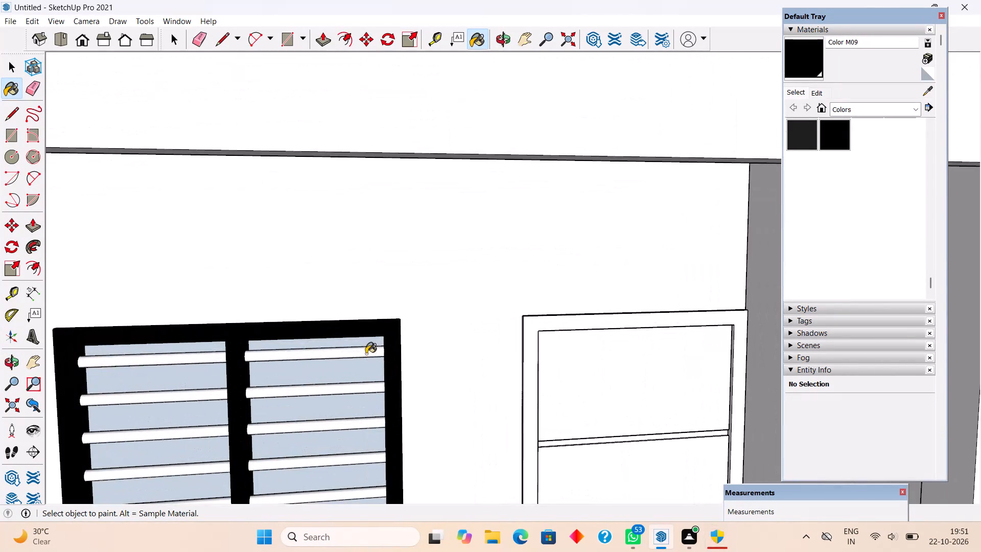
{"action": "left_click", "coordinate": [366, 387]}
{"action": "left_click", "coordinate": [357, 426]}
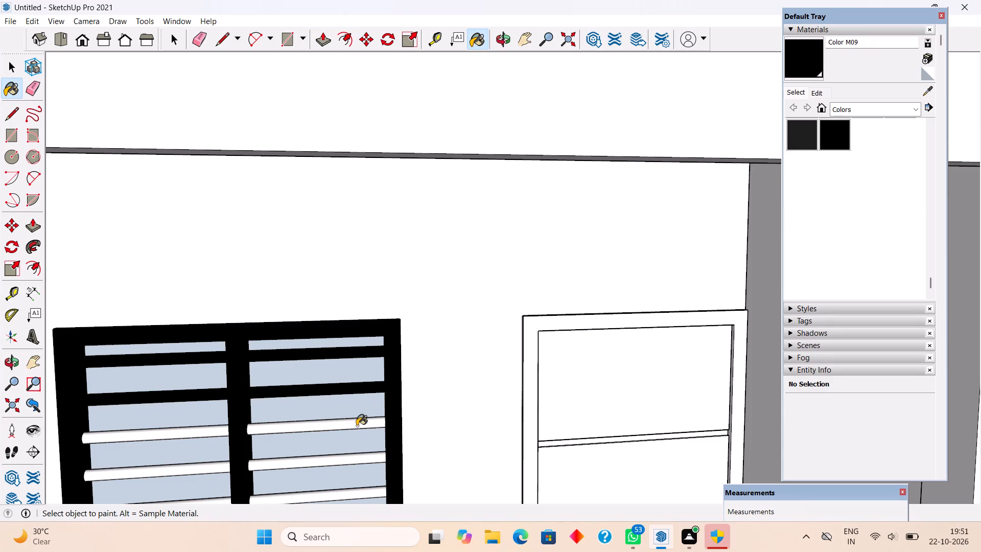
Paint the remaining six louvre bars of that ground-floor side window black with Color M09.
{"action": "scroll", "coordinate": [361, 384], "scroll_direction": "down", "scroll_amount": 5}
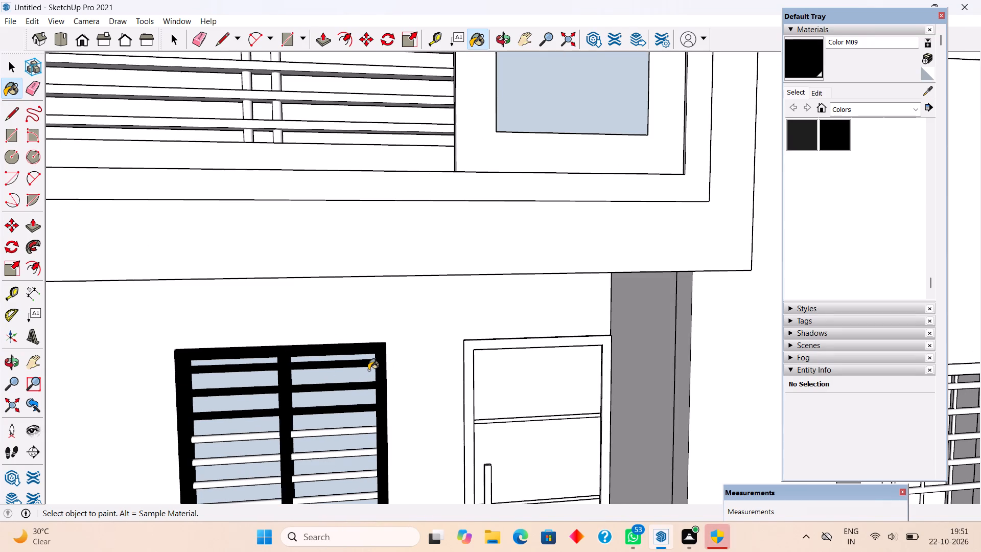
{"action": "scroll", "coordinate": [370, 370], "scroll_direction": "down", "scroll_amount": 4}
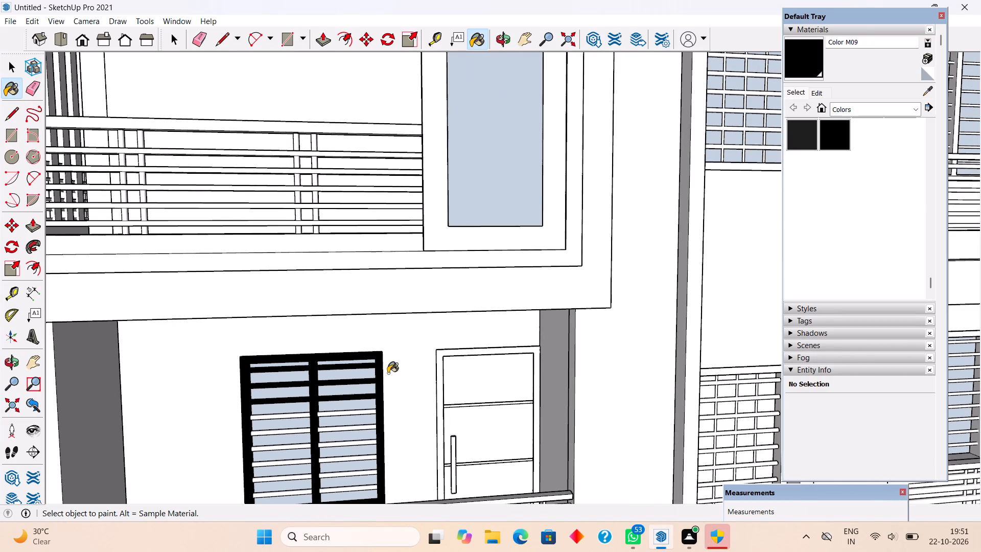
{"action": "scroll", "coordinate": [388, 373], "scroll_direction": "down", "scroll_amount": 1}
{"action": "scroll", "coordinate": [384, 440], "scroll_direction": "down", "scroll_amount": 4}
{"action": "scroll", "coordinate": [379, 489], "scroll_direction": "up", "scroll_amount": 5}
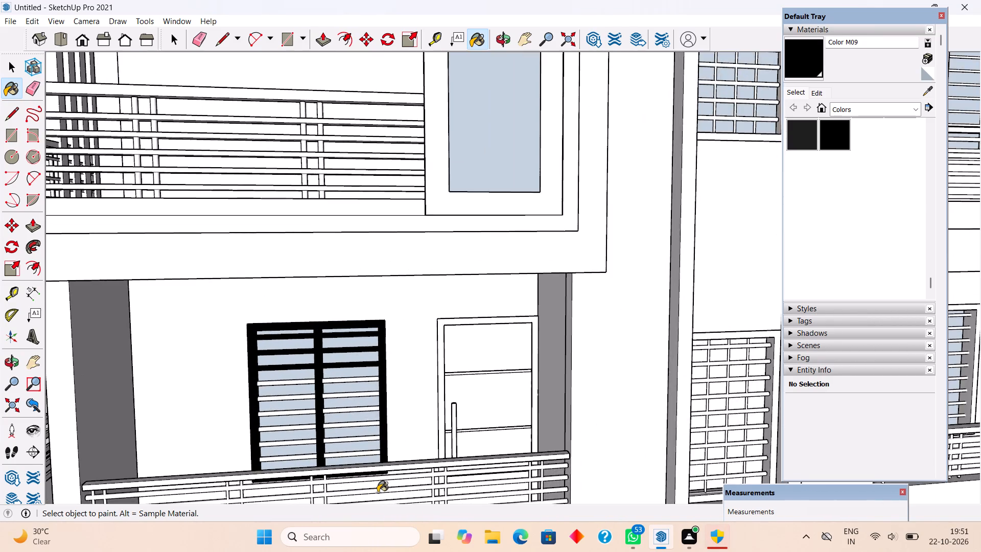
{"action": "scroll", "coordinate": [378, 492], "scroll_direction": "up", "scroll_amount": 10}
{"action": "middle_click_drag", "start_coordinate": [365, 441], "coordinate": [359, 470]}
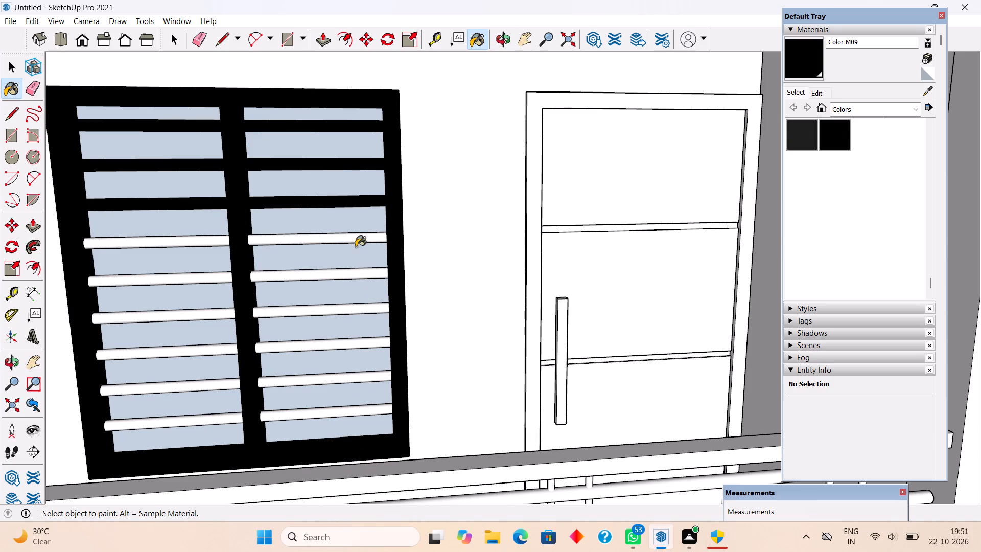
{"action": "left_click", "coordinate": [356, 239]}
{"action": "left_click", "coordinate": [366, 273]}
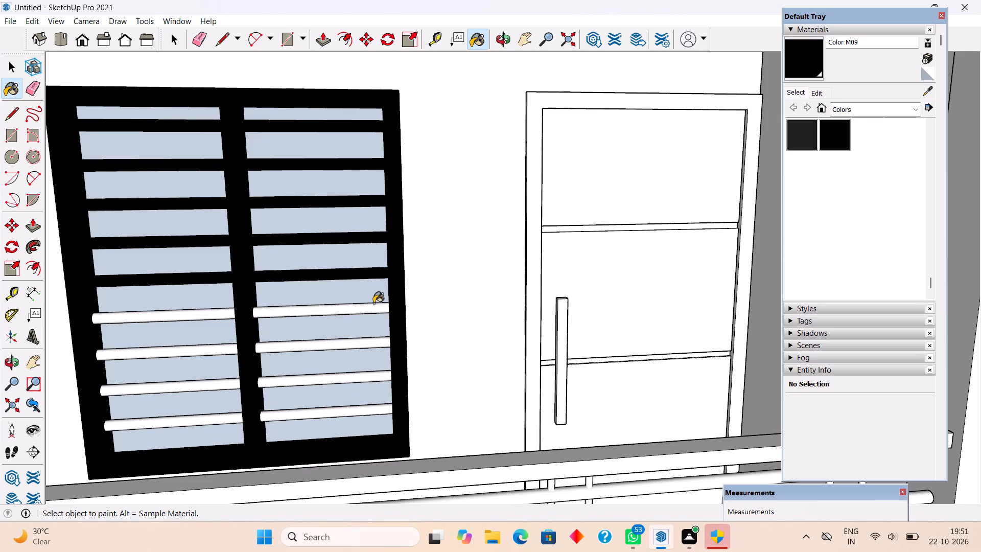
{"action": "left_click", "coordinate": [378, 311]}
{"action": "left_click", "coordinate": [377, 344]}
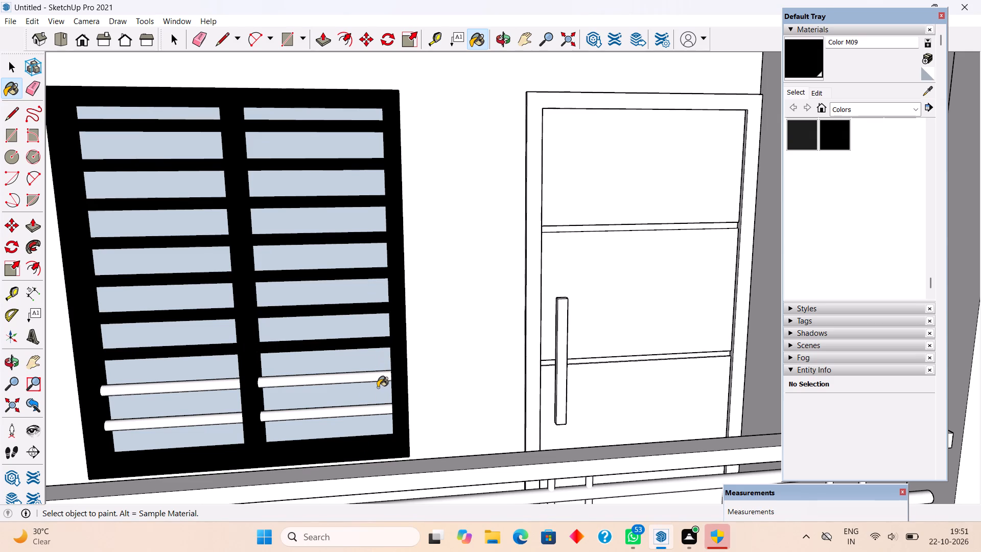
{"action": "left_click", "coordinate": [378, 379]}
{"action": "left_click", "coordinate": [386, 411]}
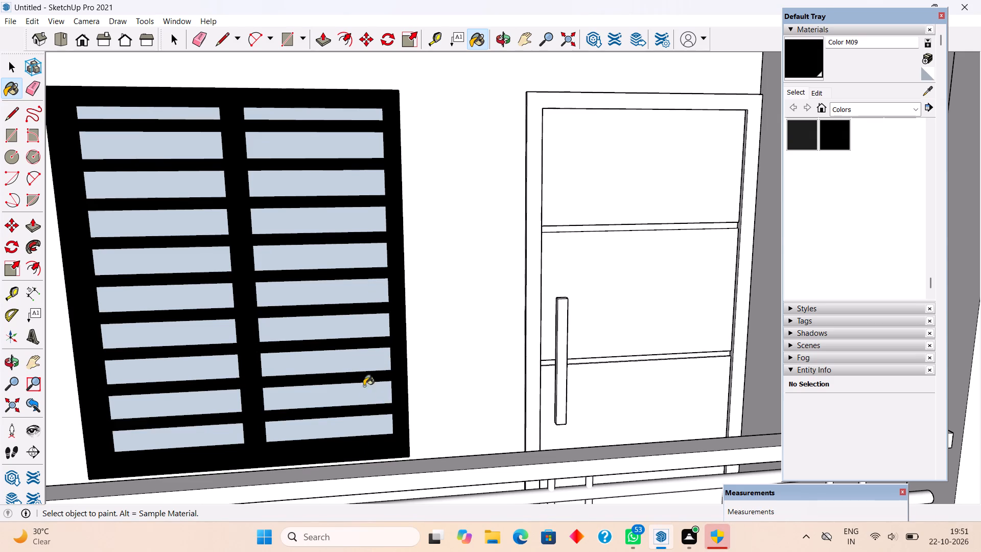
Paint the frame and grille of the upper window in the side facade's tall recessed surround with Color M09.
{"action": "scroll", "coordinate": [324, 367], "scroll_direction": "down", "scroll_amount": 12}
{"action": "scroll", "coordinate": [267, 364], "scroll_direction": "down", "scroll_amount": 8}
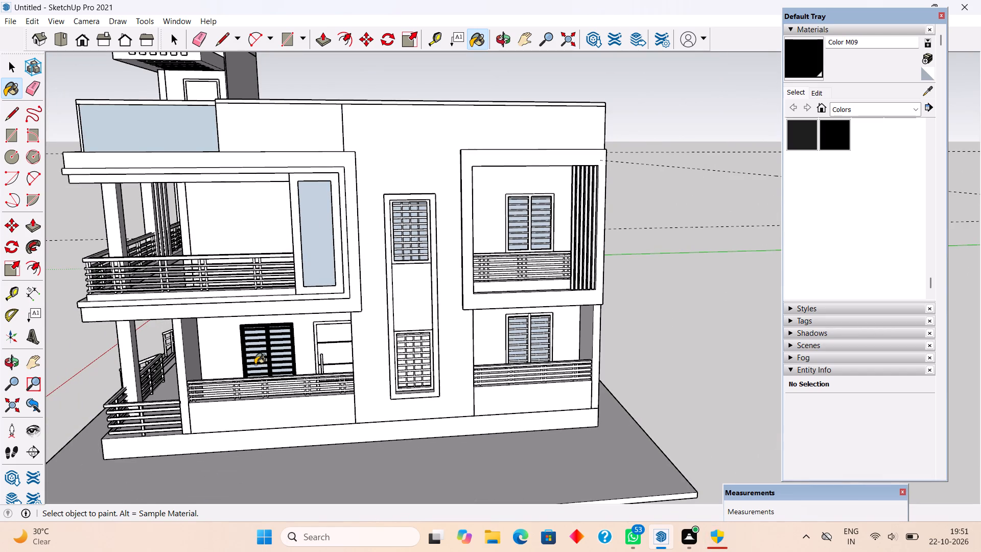
{"action": "scroll", "coordinate": [252, 364], "scroll_direction": "down", "scroll_amount": 2}
{"action": "scroll", "coordinate": [428, 229], "scroll_direction": "up", "scroll_amount": 7}
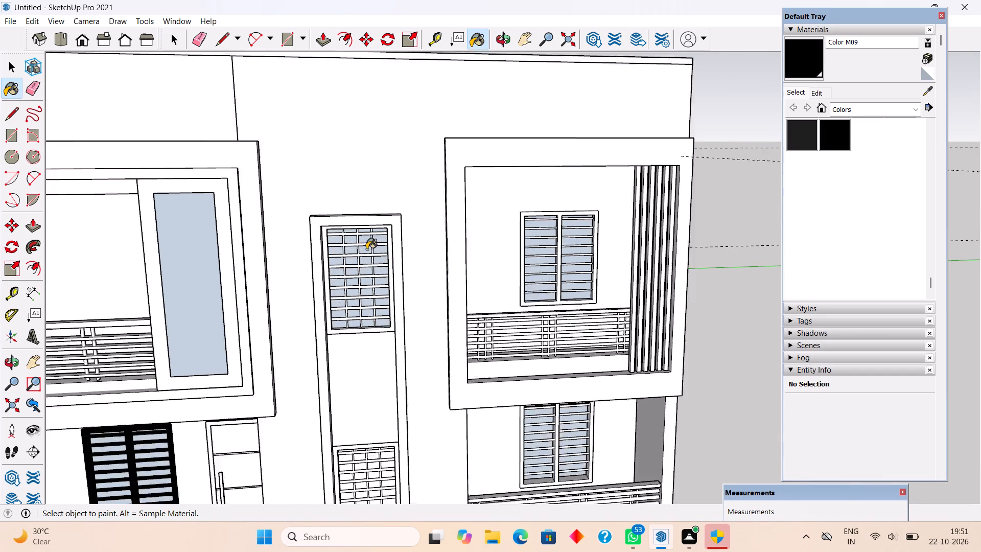
{"action": "scroll", "coordinate": [366, 249], "scroll_direction": "up", "scroll_amount": 1}
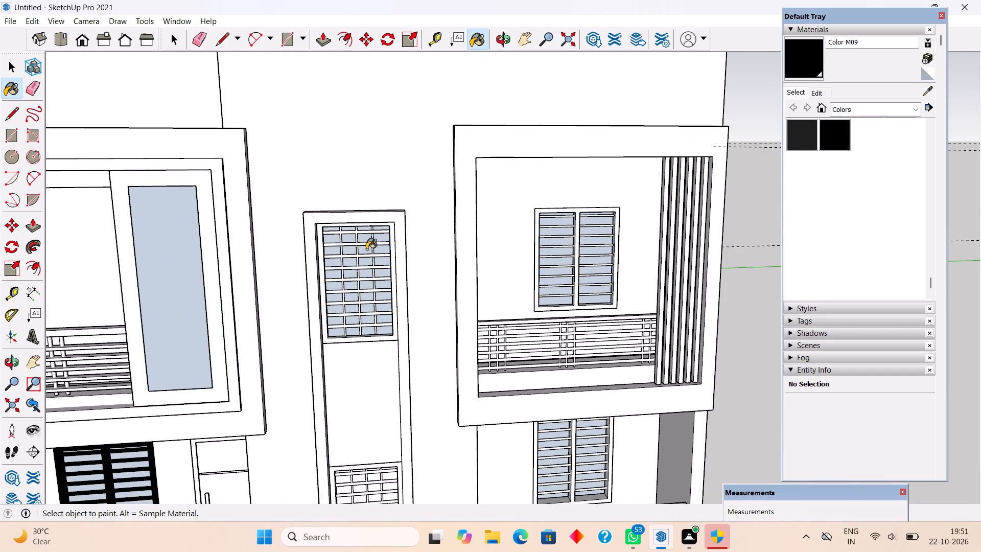
{"action": "scroll", "coordinate": [391, 228], "scroll_direction": "up", "scroll_amount": 8}
{"action": "left_click", "coordinate": [389, 226]}
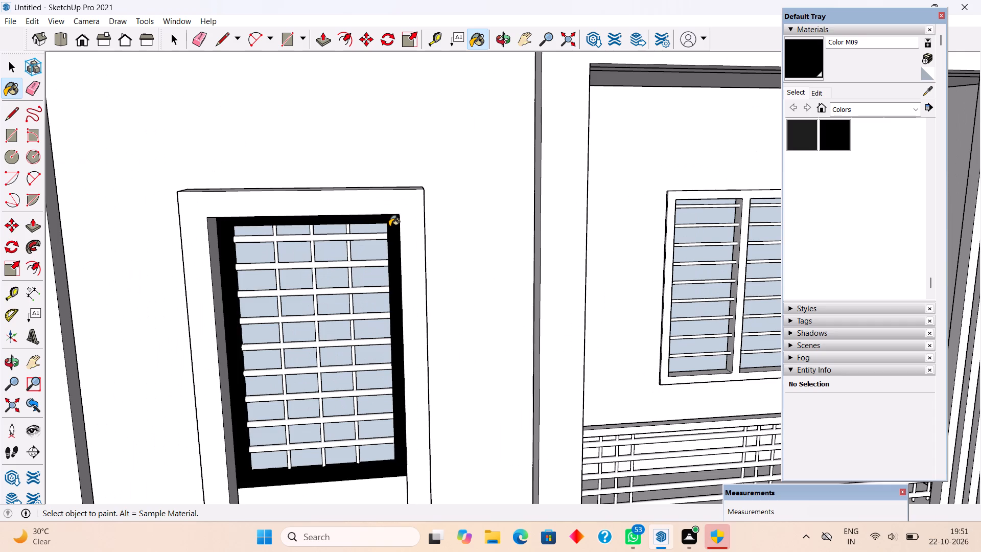
{"action": "scroll", "coordinate": [376, 253], "scroll_direction": "up", "scroll_amount": 3}
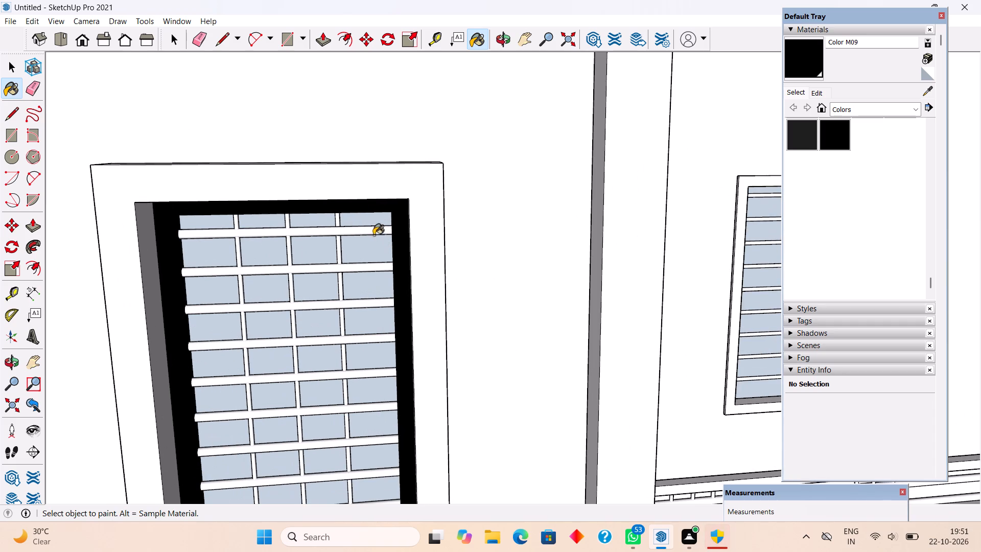
{"action": "left_click", "coordinate": [374, 233]}
Paint the grille and frame of the lower window in the same tall surround black with Color M09.
{"action": "scroll", "coordinate": [364, 258], "scroll_direction": "down", "scroll_amount": 10}
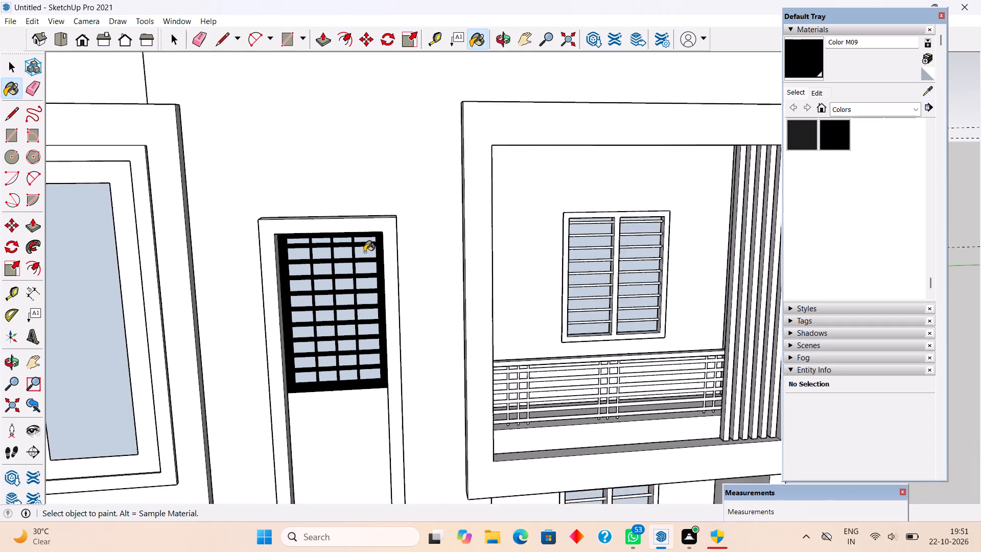
{"action": "scroll", "coordinate": [364, 252], "scroll_direction": "down", "scroll_amount": 5}
{"action": "scroll", "coordinate": [353, 370], "scroll_direction": "down", "scroll_amount": 2}
{"action": "scroll", "coordinate": [396, 273], "scroll_direction": "down", "scroll_amount": 2}
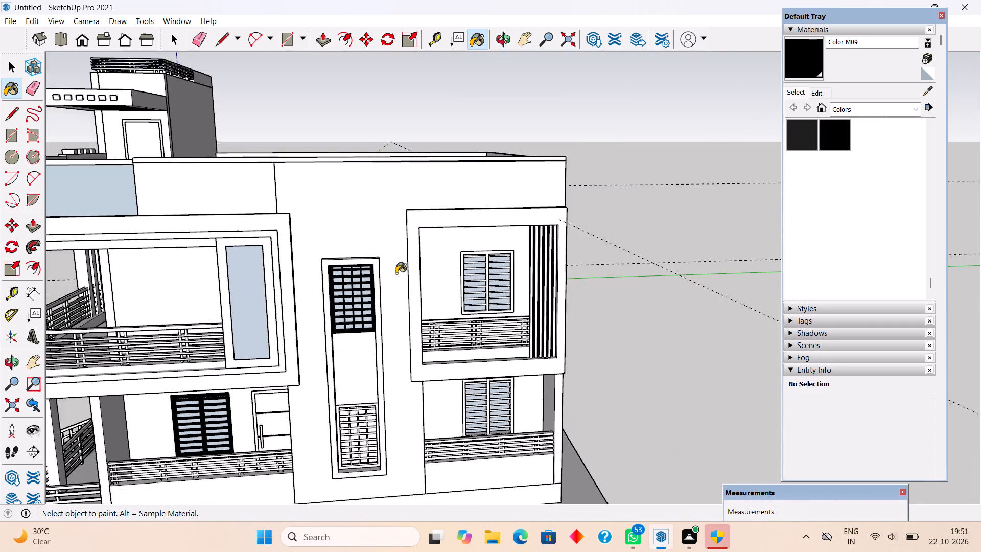
{"action": "scroll", "coordinate": [396, 273], "scroll_direction": "down", "scroll_amount": 2}
{"action": "scroll", "coordinate": [368, 421], "scroll_direction": "up", "scroll_amount": 17}
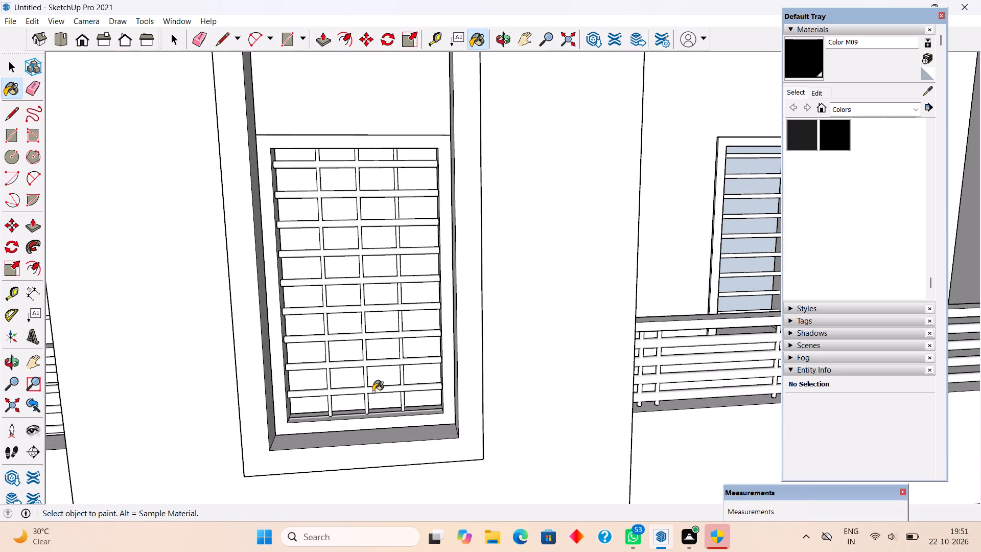
{"action": "left_click", "coordinate": [373, 392]}
{"action": "left_click", "coordinate": [375, 421]}
{"action": "scroll", "coordinate": [317, 402], "scroll_direction": "down", "scroll_amount": 3}
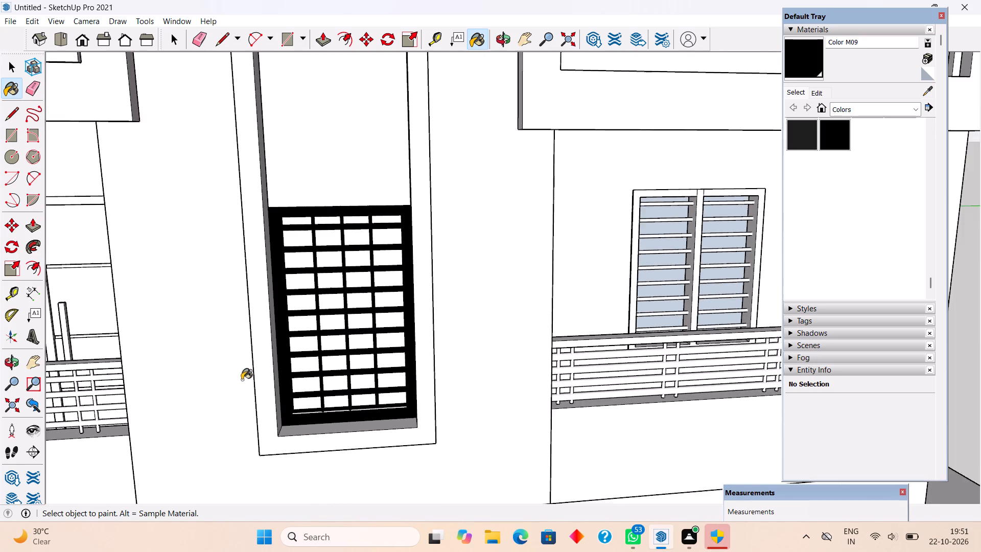
{"action": "scroll", "coordinate": [224, 369], "scroll_direction": "down", "scroll_amount": 5}
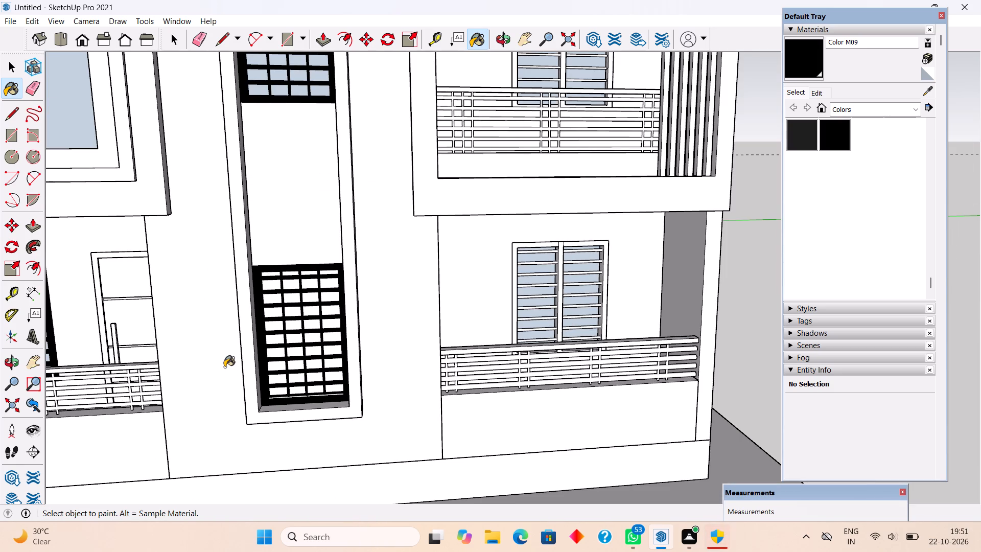
Paint the frame and all nine louvre bars of the ground-floor window below the side facade's projecting balcony with Color M09.
{"action": "scroll", "coordinate": [224, 367], "scroll_direction": "down", "scroll_amount": 1}
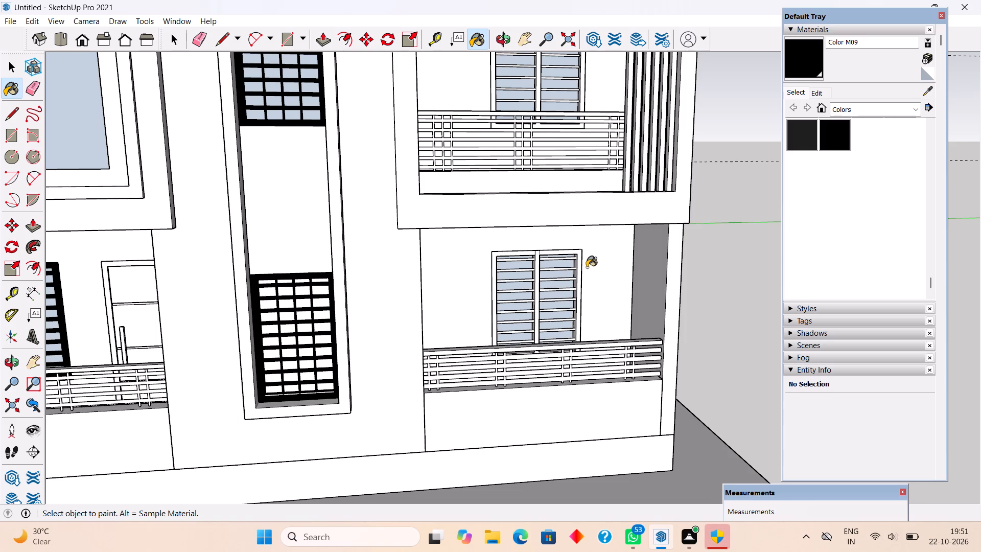
{"action": "scroll", "coordinate": [583, 268], "scroll_direction": "up", "scroll_amount": 3}
{"action": "left_click", "coordinate": [580, 267]}
{"action": "scroll", "coordinate": [551, 264], "scroll_direction": "up", "scroll_amount": 3}
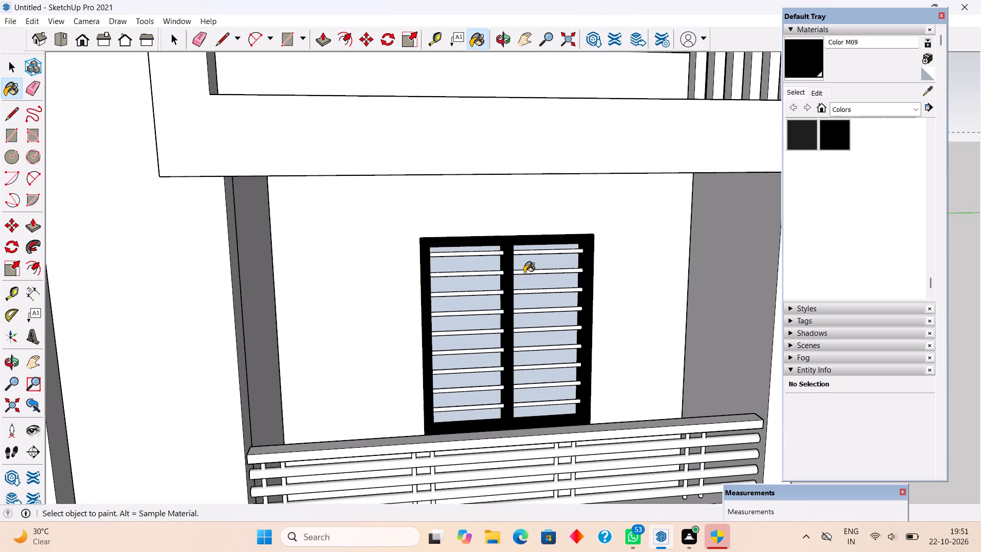
{"action": "left_click", "coordinate": [525, 273]}
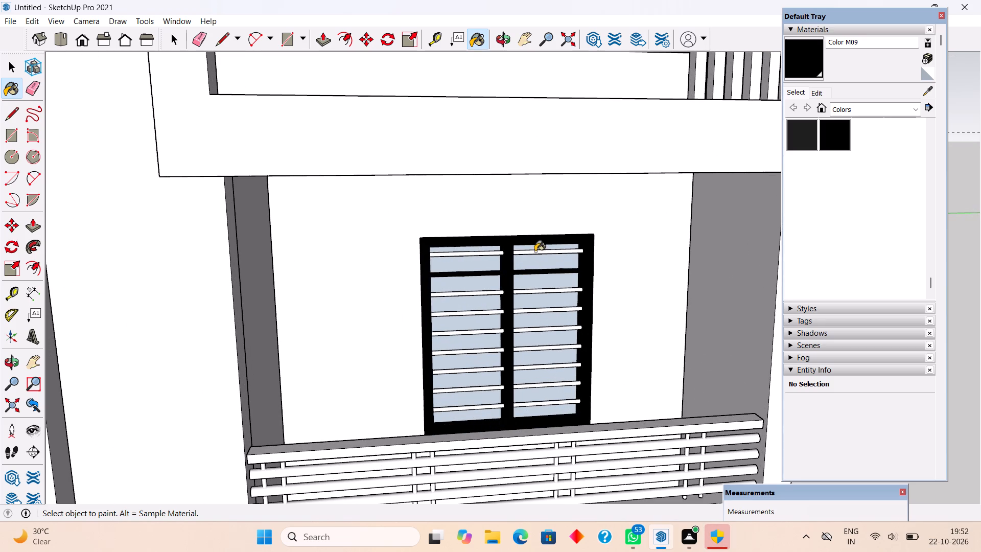
{"action": "left_click", "coordinate": [535, 251]}
{"action": "left_click", "coordinate": [541, 293]}
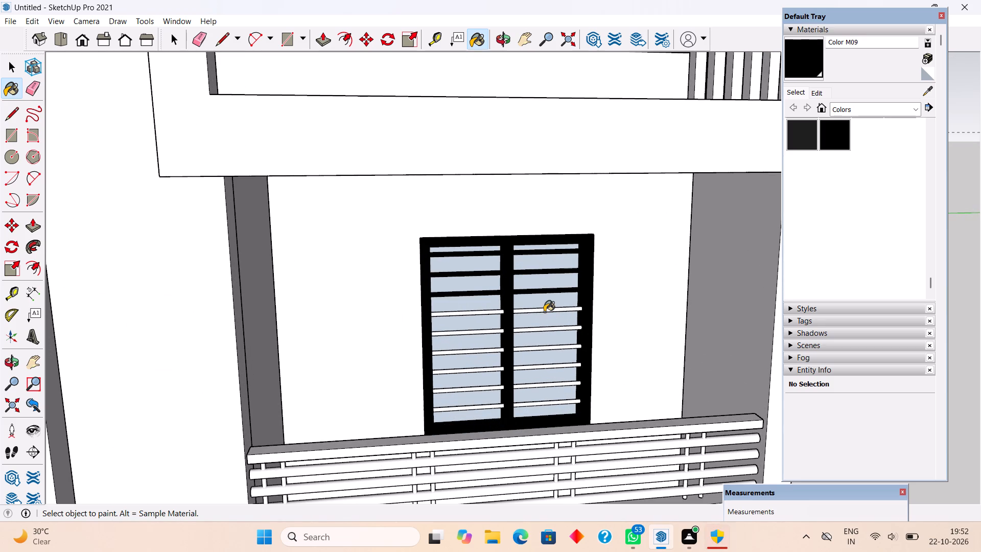
{"action": "left_click", "coordinate": [545, 312]}
{"action": "left_click", "coordinate": [545, 331]}
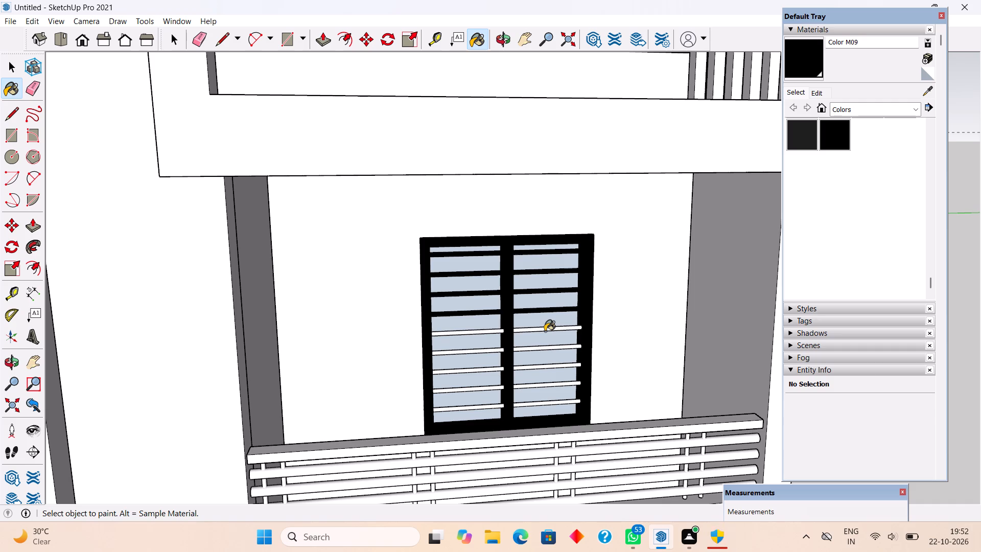
{"action": "left_click", "coordinate": [548, 350]}
{"action": "left_click", "coordinate": [548, 366]}
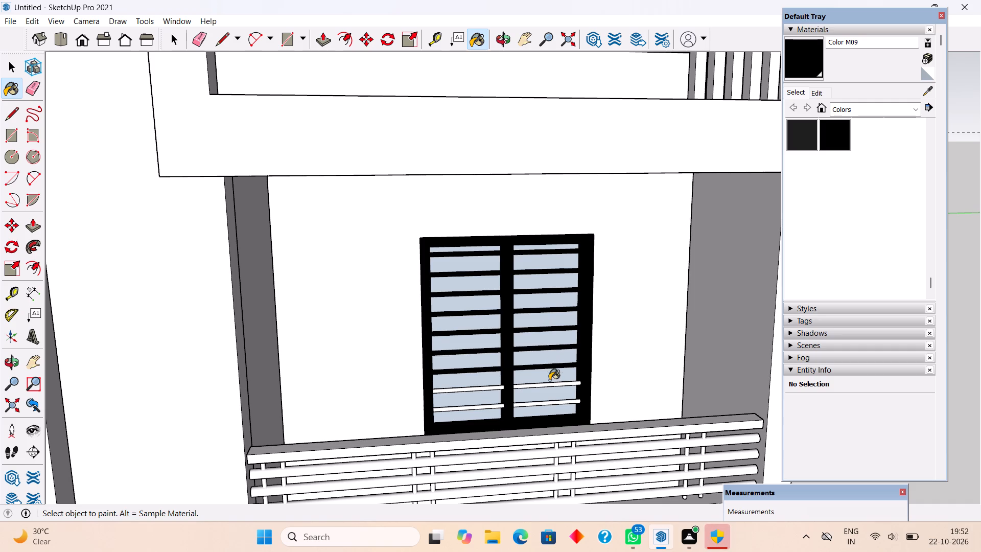
{"action": "left_click", "coordinate": [551, 386]}
{"action": "left_click", "coordinate": [554, 402]}
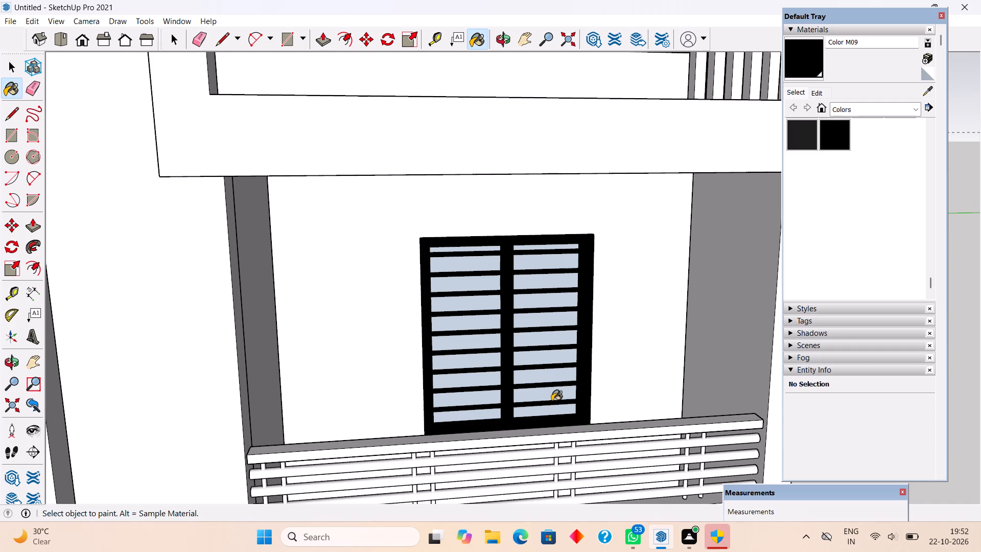
Paint the frame and all nine louvre bars of the upper window inside the projecting side balcony black with Color M09.
{"action": "scroll", "coordinate": [547, 402], "scroll_direction": "down", "scroll_amount": 9}
{"action": "scroll", "coordinate": [607, 239], "scroll_direction": "up", "scroll_amount": 4}
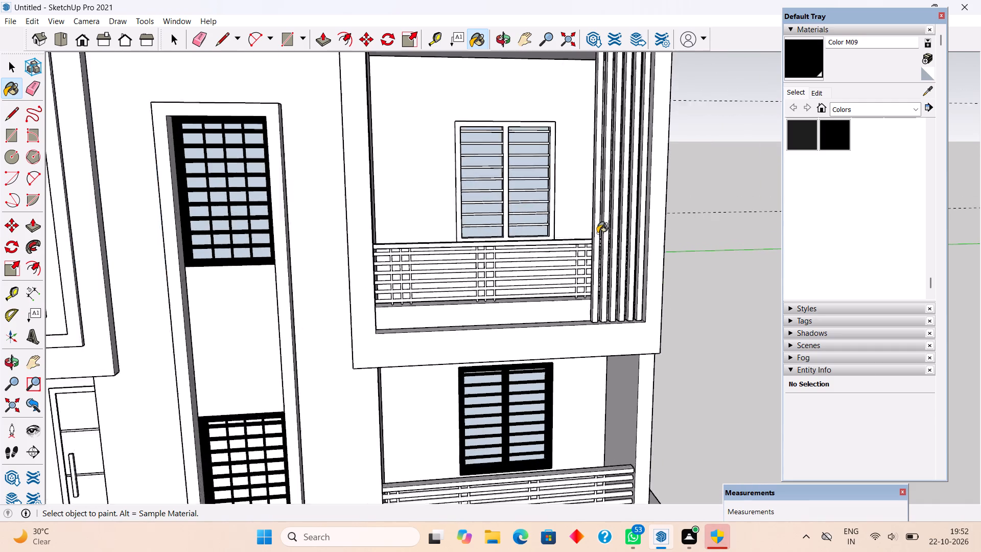
{"action": "scroll", "coordinate": [556, 162], "scroll_direction": "up", "scroll_amount": 4}
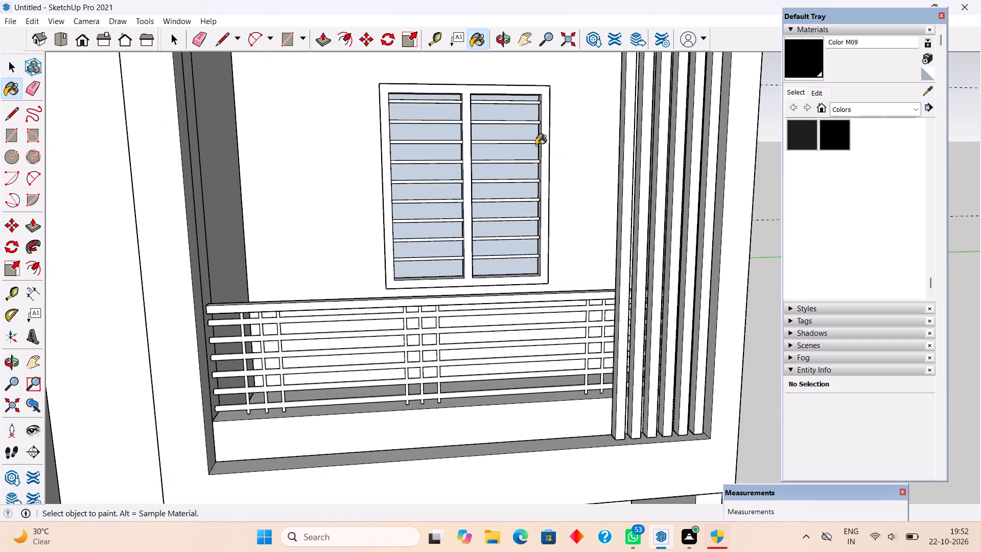
{"action": "scroll", "coordinate": [535, 126], "scroll_direction": "up", "scroll_amount": 4}
{"action": "left_click", "coordinate": [548, 109]}
{"action": "scroll", "coordinate": [542, 102], "scroll_direction": "up", "scroll_amount": 4}
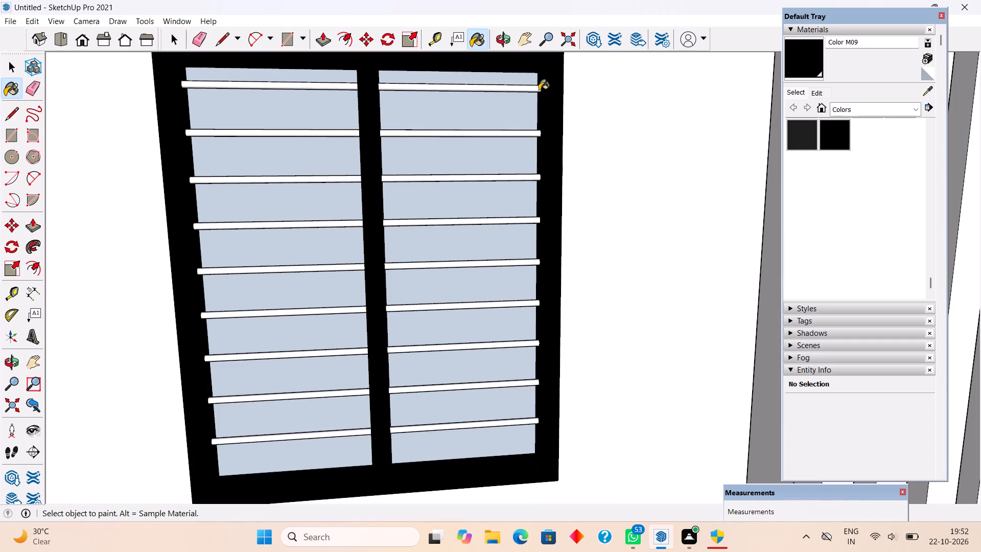
{"action": "left_click", "coordinate": [539, 89]}
{"action": "left_click", "coordinate": [539, 132]}
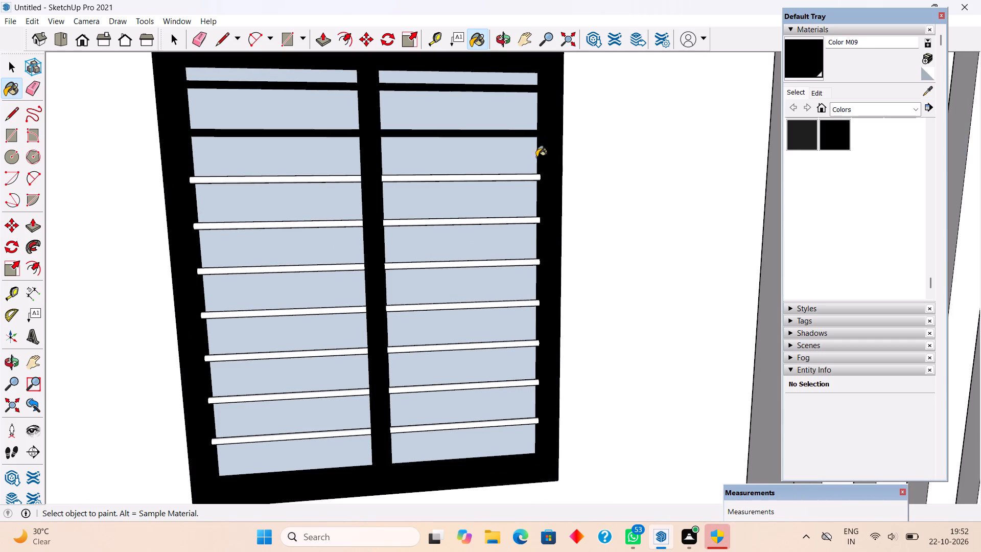
{"action": "left_click", "coordinate": [536, 180]}
{"action": "left_click", "coordinate": [532, 221]}
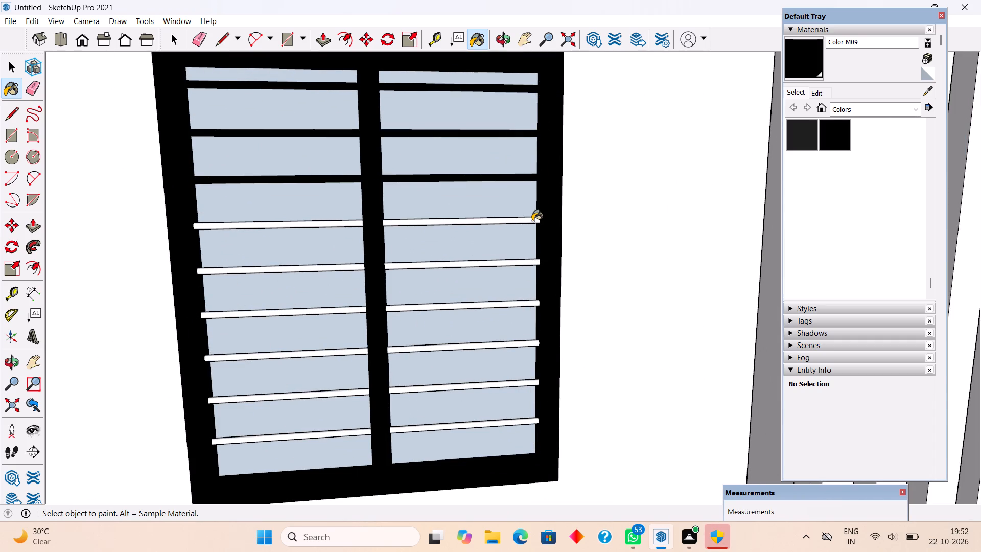
{"action": "left_click", "coordinate": [538, 263]}
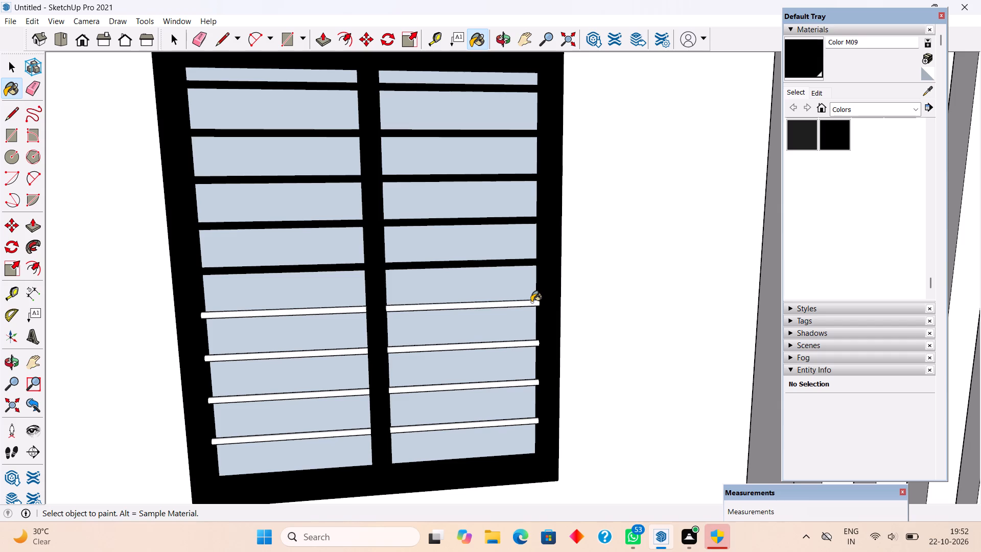
{"action": "left_click", "coordinate": [531, 302]}
{"action": "left_click", "coordinate": [534, 343]}
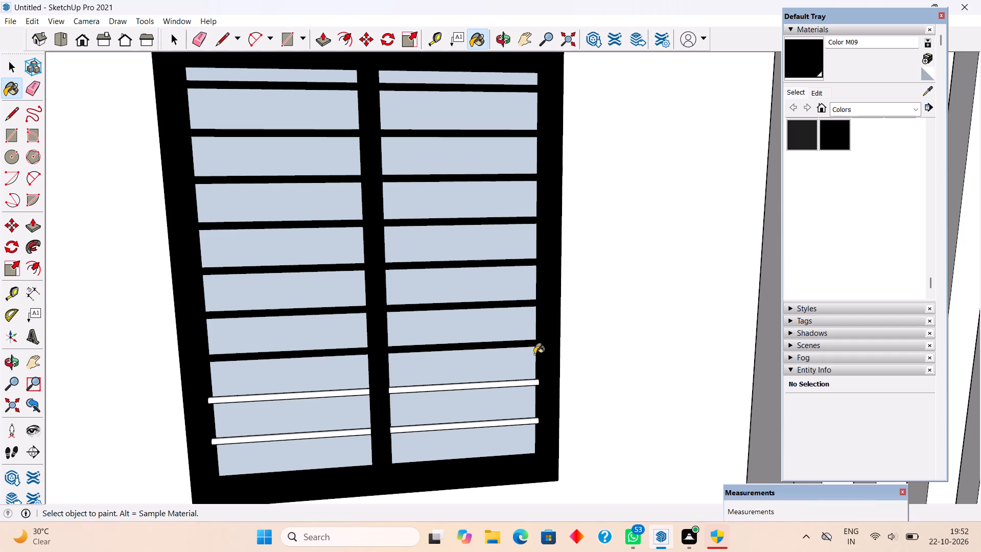
{"action": "left_click", "coordinate": [534, 385]}
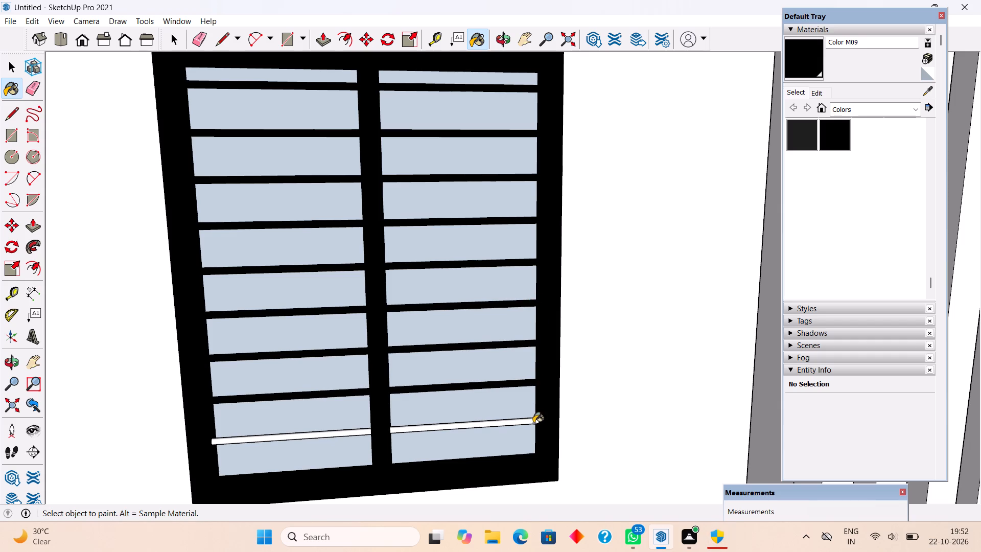
{"action": "left_click", "coordinate": [533, 423]}
Paint the frame of the tall glass panel at the end of the first-floor corner balcony with Color M09.
{"action": "scroll", "coordinate": [571, 309], "scroll_direction": "down", "scroll_amount": 19}
{"action": "key", "text": "space"}
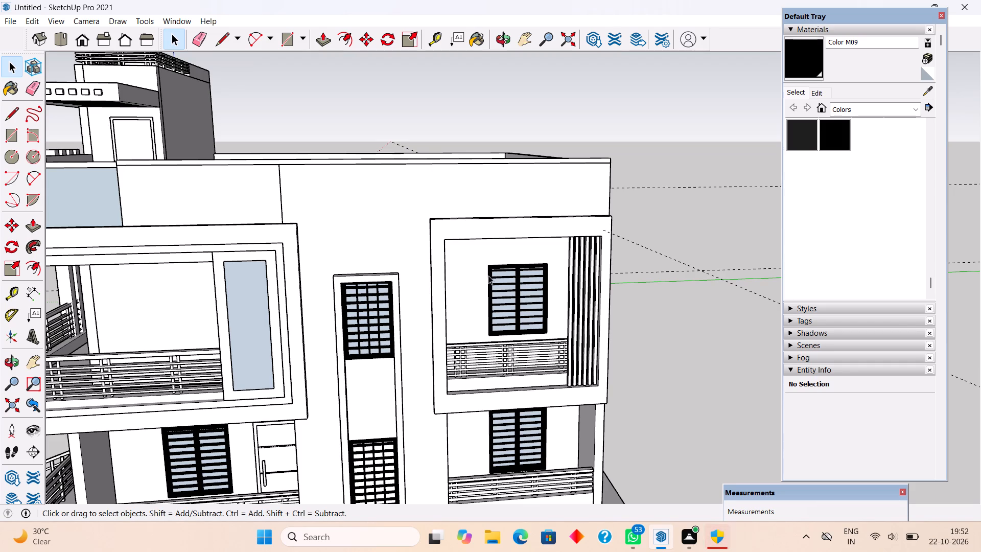
{"action": "left_click", "coordinate": [831, 132]}
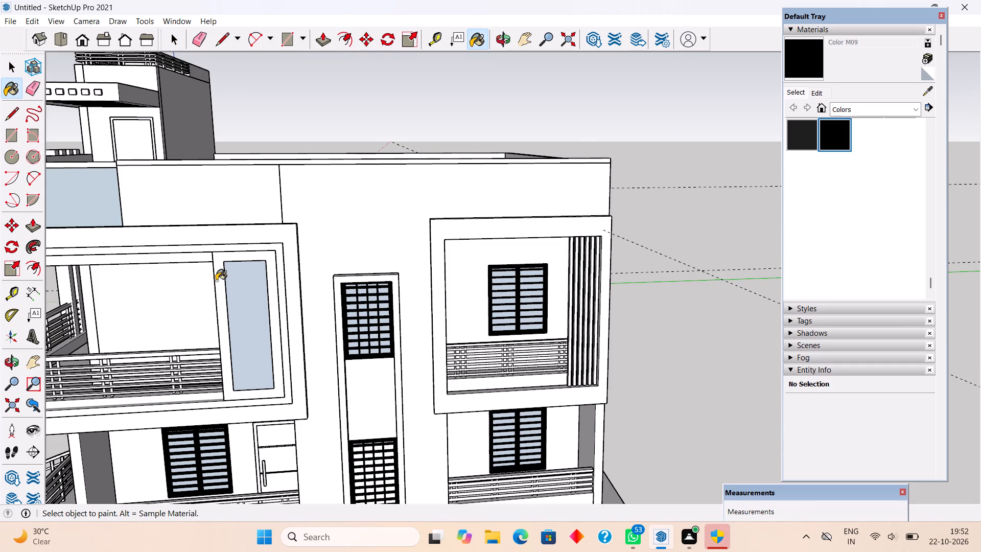
{"action": "left_click", "coordinate": [217, 281]}
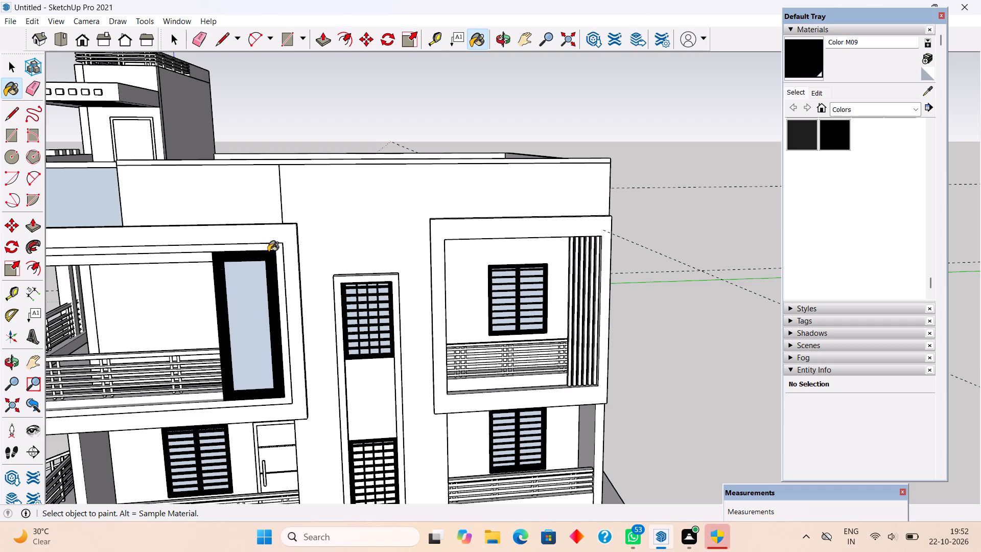
Paint the beam under the corner balcony's roof slab dark grey with Color M06.
{"action": "scroll", "coordinate": [932, 168], "scroll_direction": "up", "scroll_amount": 2}
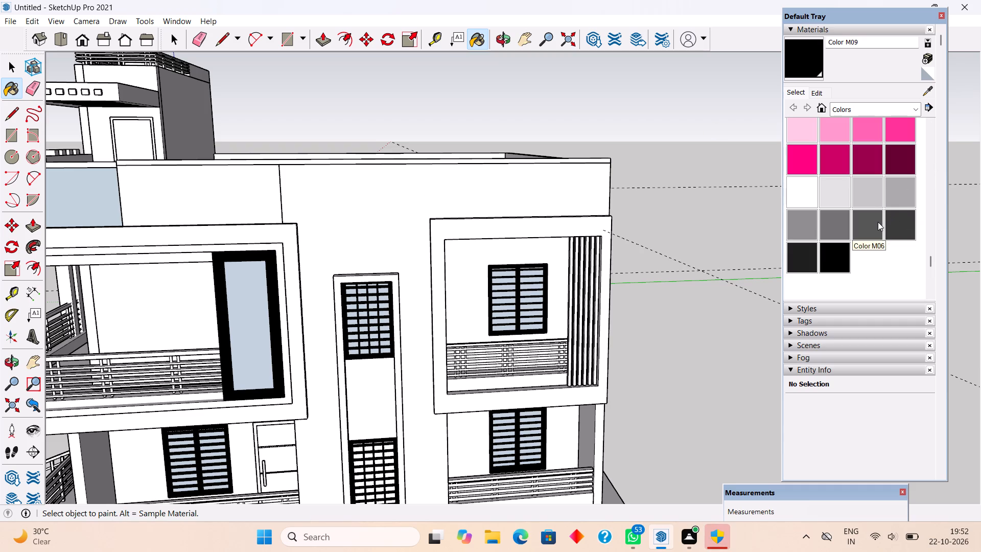
{"action": "left_click", "coordinate": [878, 222]}
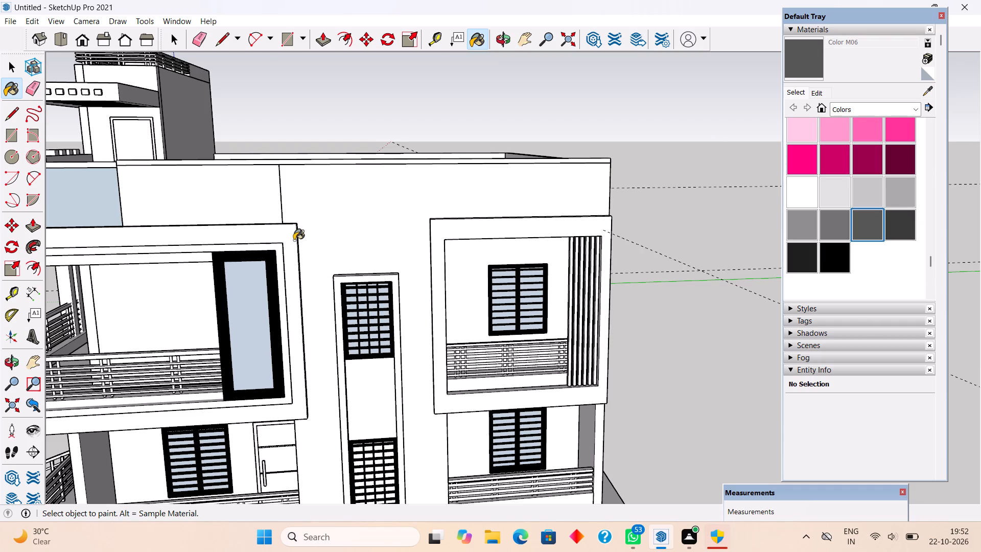
{"action": "scroll", "coordinate": [208, 235], "scroll_direction": "up", "scroll_amount": 3}
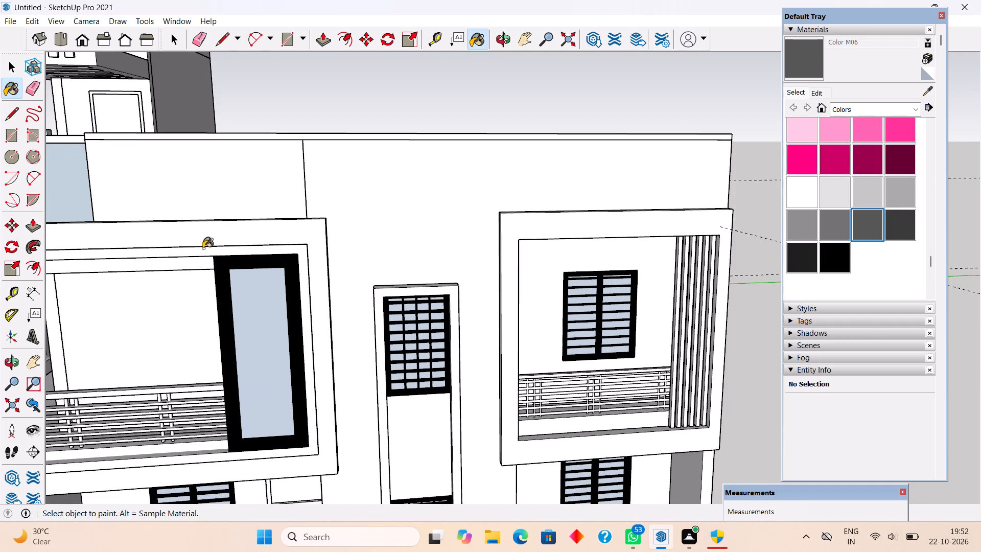
{"action": "left_click", "coordinate": [197, 263]}
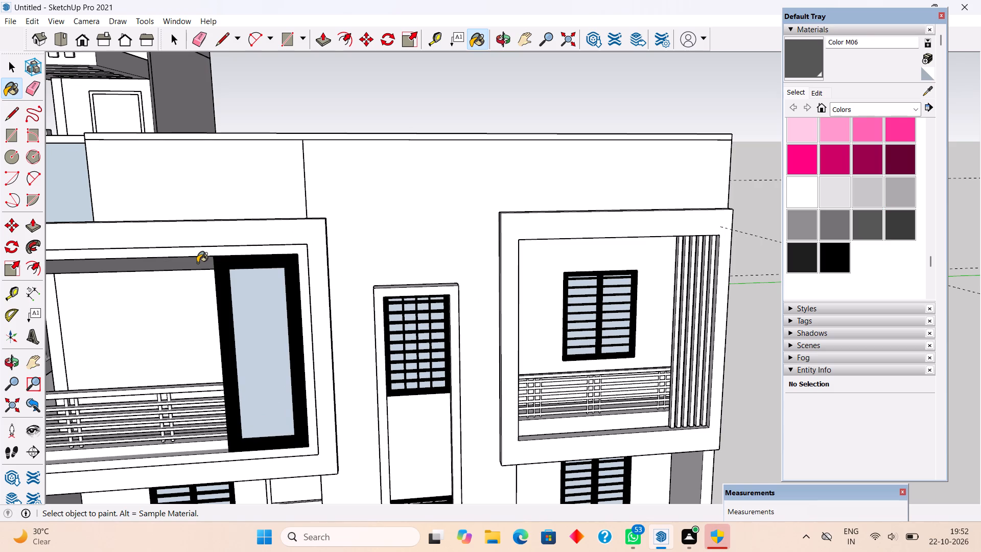
Paint the front tower's recessed wall around the tall window and the terrace parapet behind the vertical fins with Color M06.
{"action": "scroll", "coordinate": [197, 263], "scroll_direction": "down", "scroll_amount": 15}
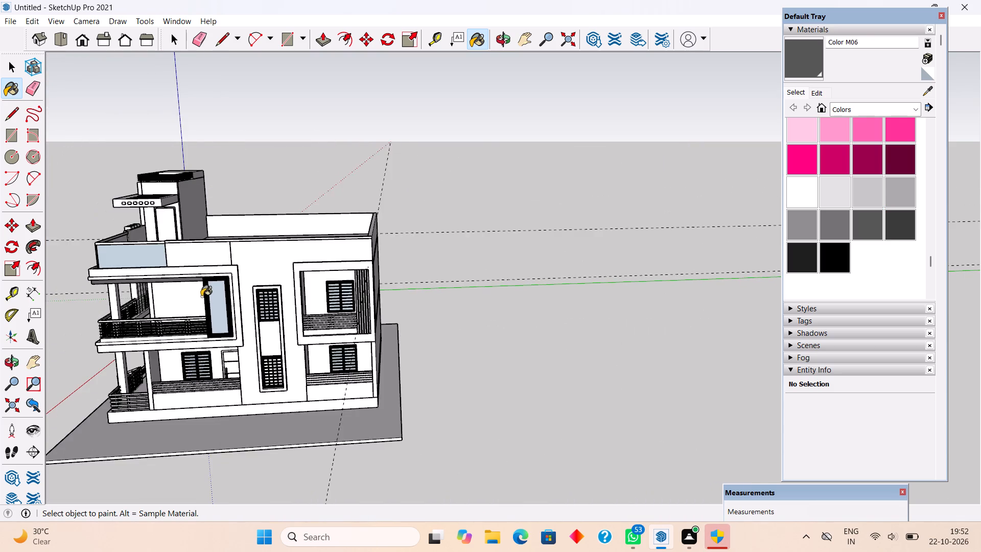
{"action": "scroll", "coordinate": [201, 296], "scroll_direction": "down", "scroll_amount": 6}
{"action": "middle_click_drag", "start_coordinate": [216, 331], "coordinate": [631, 290]}
{"action": "left_click", "coordinate": [315, 384]}
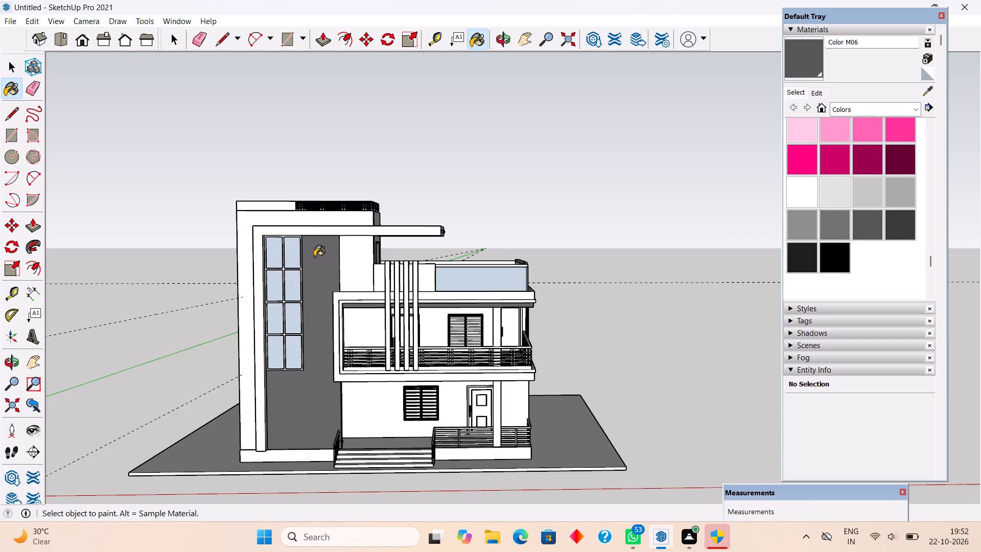
{"action": "scroll", "coordinate": [415, 273], "scroll_direction": "up", "scroll_amount": 2}
{"action": "left_click", "coordinate": [425, 278]}
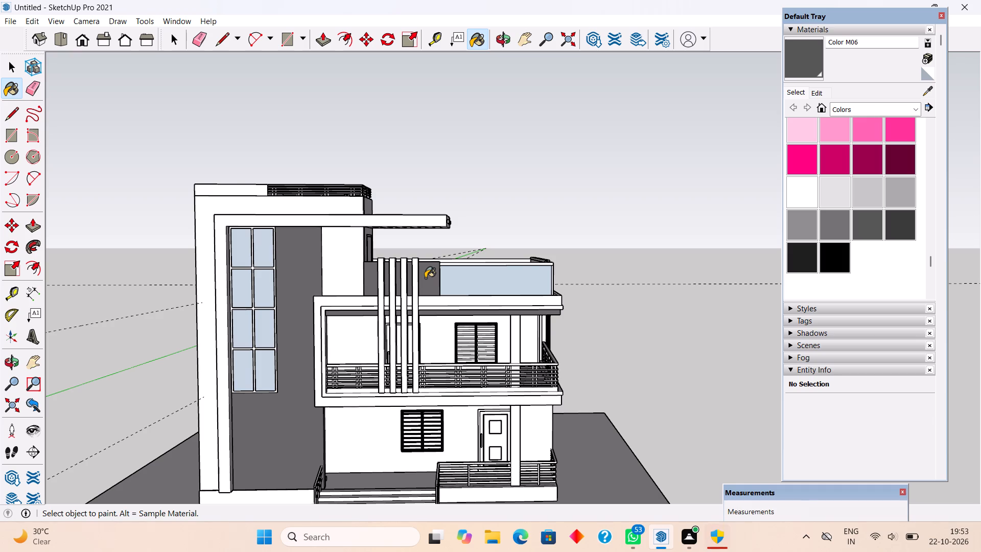
Paint the projecting frame around the upper side balcony with Color M06.
{"action": "middle_click_drag", "start_coordinate": [601, 328], "coordinate": [340, 348]}
{"action": "scroll", "coordinate": [616, 309], "scroll_direction": "up", "scroll_amount": 3}
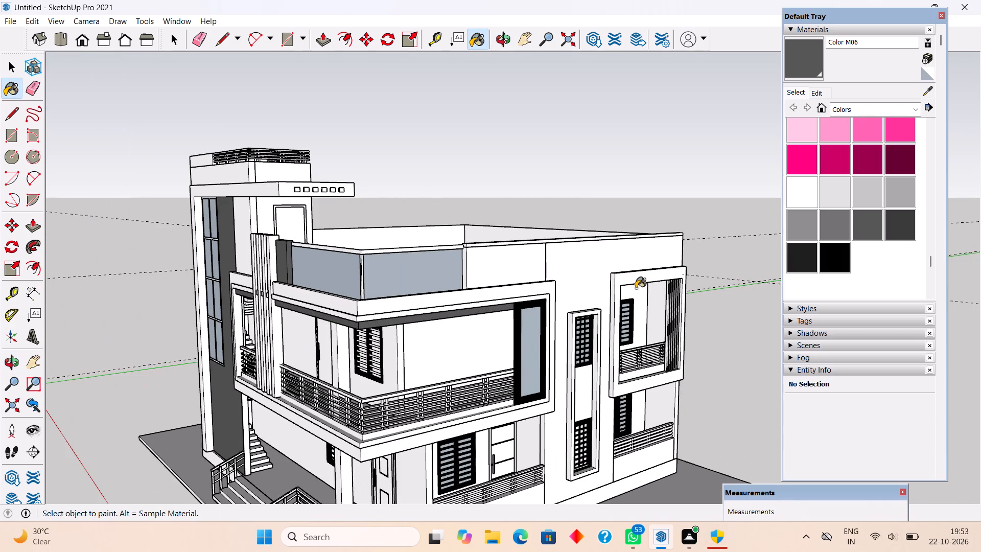
{"action": "left_click", "coordinate": [637, 282]}
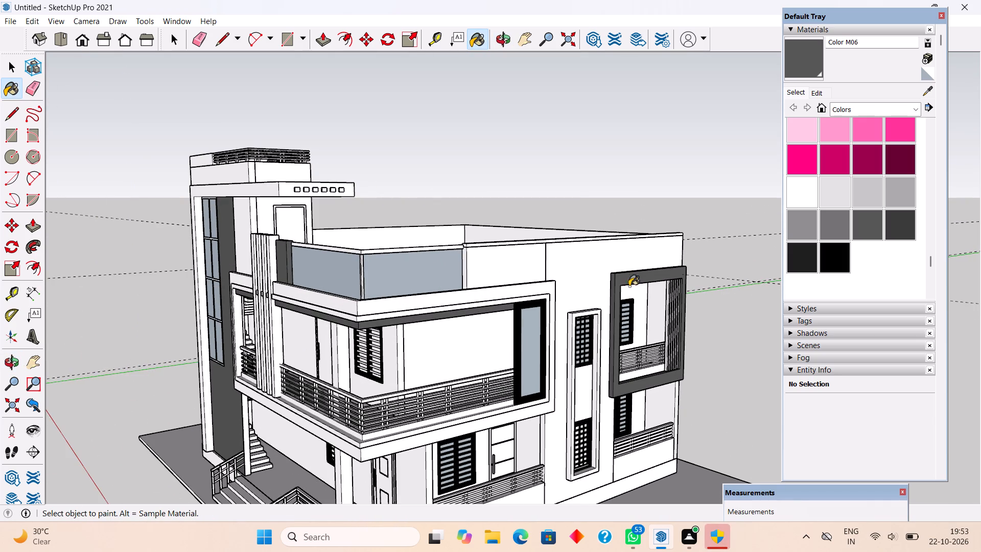
Paint the two low walls beneath the ground-floor side railings with Color M06.
{"action": "scroll", "coordinate": [621, 289], "scroll_direction": "down", "scroll_amount": 3}
{"action": "scroll", "coordinate": [642, 429], "scroll_direction": "up", "scroll_amount": 4}
{"action": "left_click", "coordinate": [642, 424]}
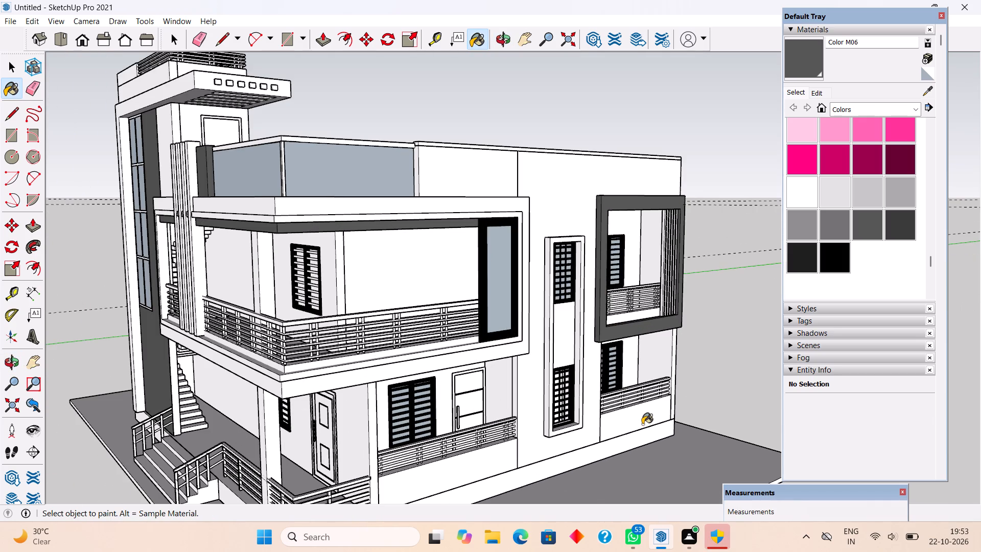
{"action": "left_click", "coordinate": [467, 470]}
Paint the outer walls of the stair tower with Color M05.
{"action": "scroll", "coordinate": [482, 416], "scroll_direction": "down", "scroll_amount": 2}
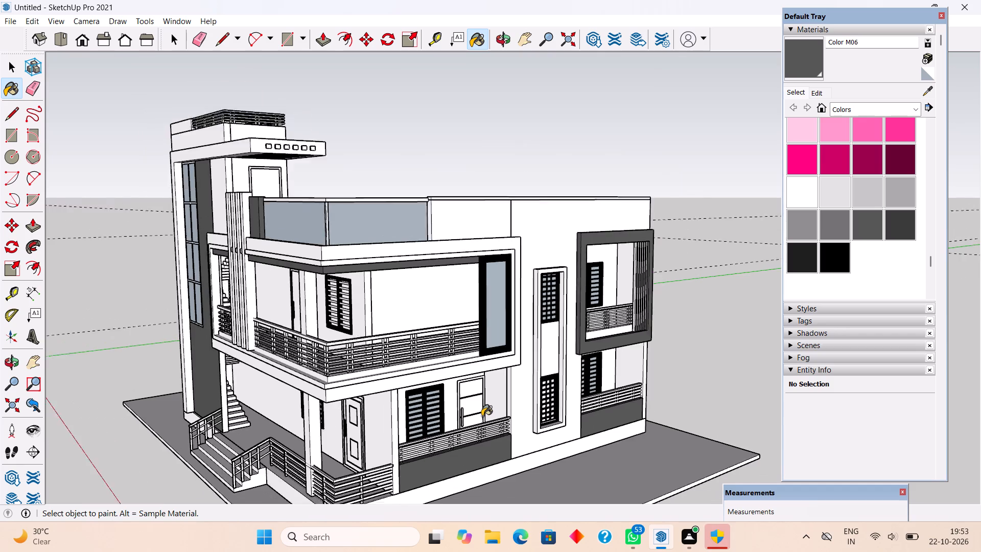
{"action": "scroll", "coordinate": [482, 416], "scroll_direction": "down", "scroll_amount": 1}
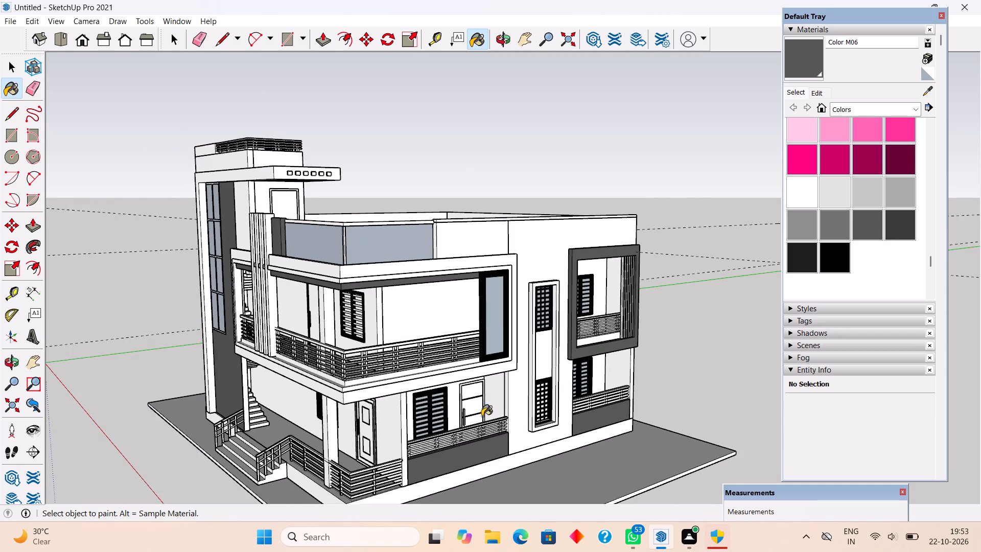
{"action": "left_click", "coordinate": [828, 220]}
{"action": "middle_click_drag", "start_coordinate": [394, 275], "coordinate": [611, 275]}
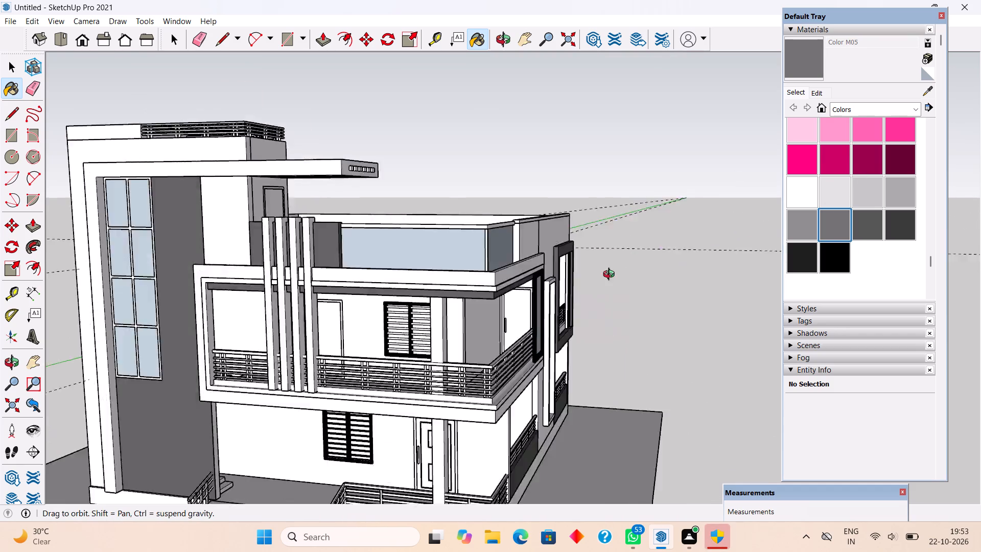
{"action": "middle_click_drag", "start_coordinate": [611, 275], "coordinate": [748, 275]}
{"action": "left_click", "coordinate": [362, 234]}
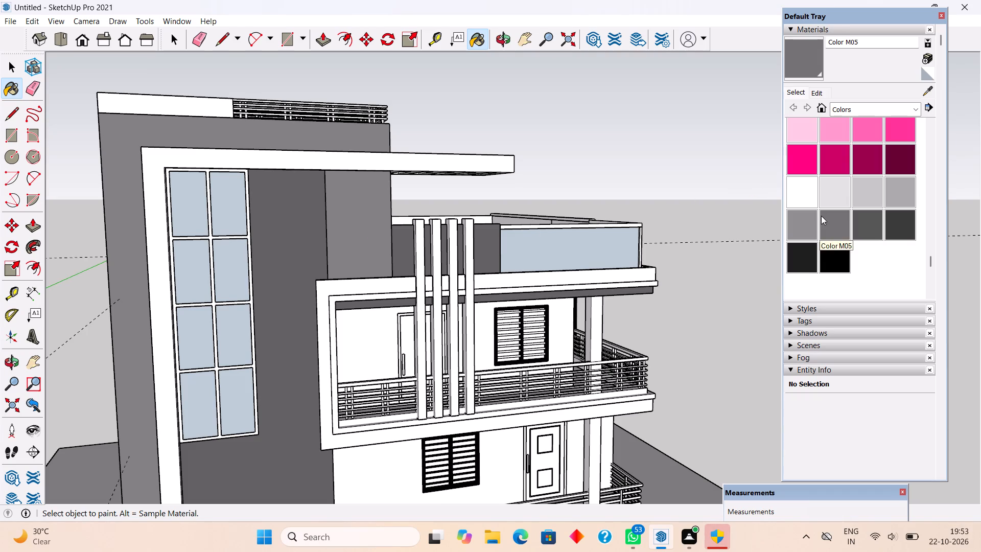
Paint the stair tower's outer walls and its top parapet band light grey with Color M03.
{"action": "left_click", "coordinate": [903, 198]}
{"action": "left_click", "coordinate": [368, 233]}
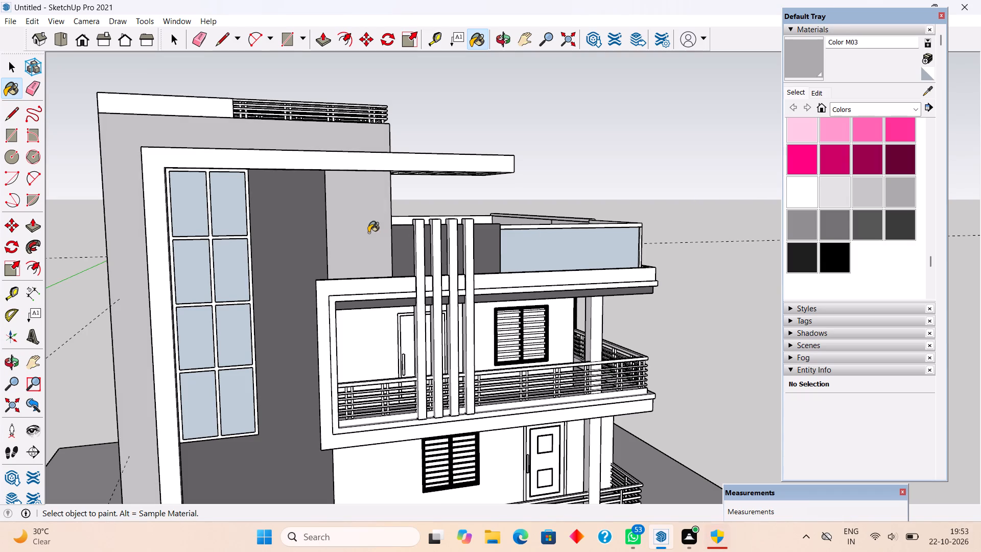
{"action": "middle_click_drag", "start_coordinate": [376, 239], "coordinate": [301, 233]}
{"action": "scroll", "coordinate": [301, 233], "scroll_direction": "down", "scroll_amount": 3}
{"action": "left_click", "coordinate": [206, 139]}
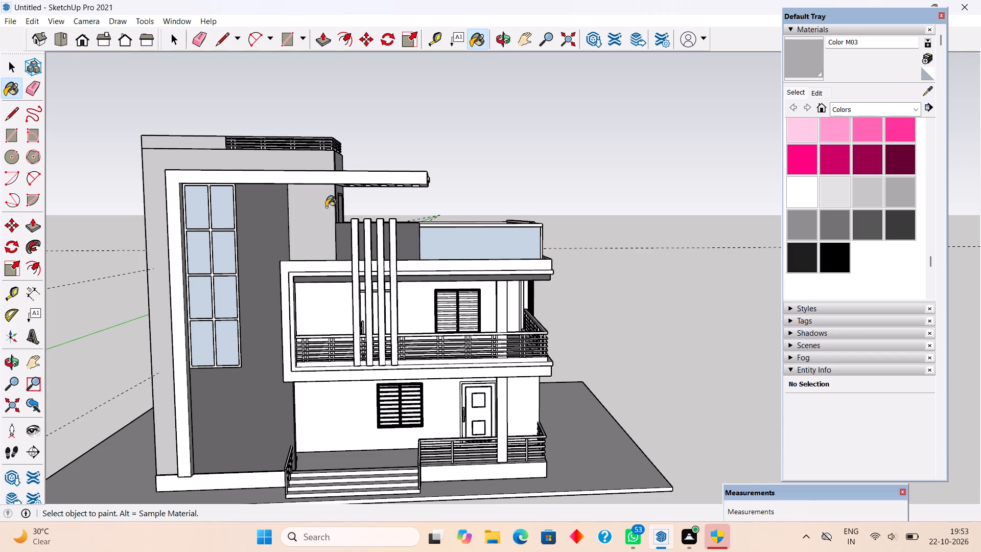
{"action": "scroll", "coordinate": [371, 252], "scroll_direction": "up", "scroll_amount": 2}
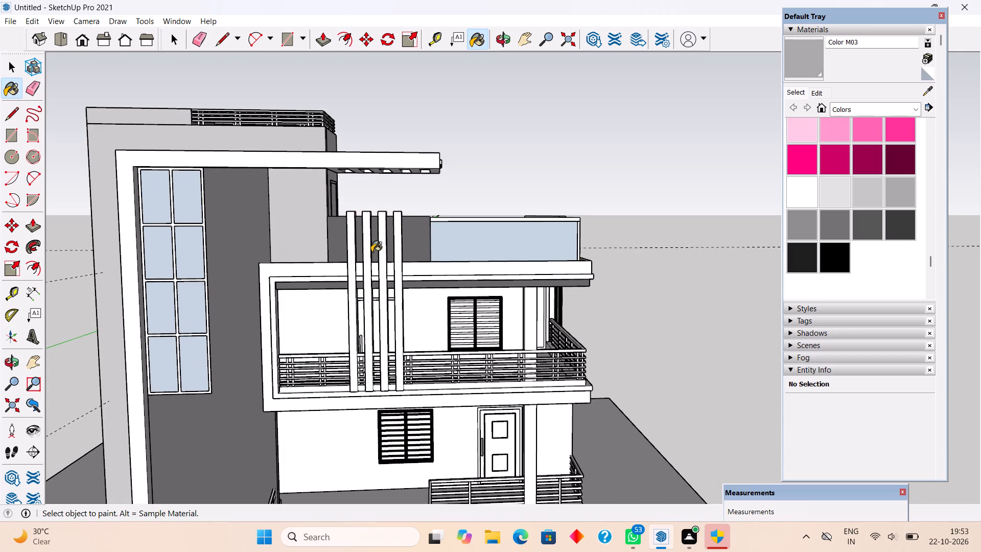
Paint the four vertical fins on the upper front balcony and the inner rim of the balcony frame with Color M03.
{"action": "left_click", "coordinate": [364, 262]}
{"action": "left_click", "coordinate": [349, 283]}
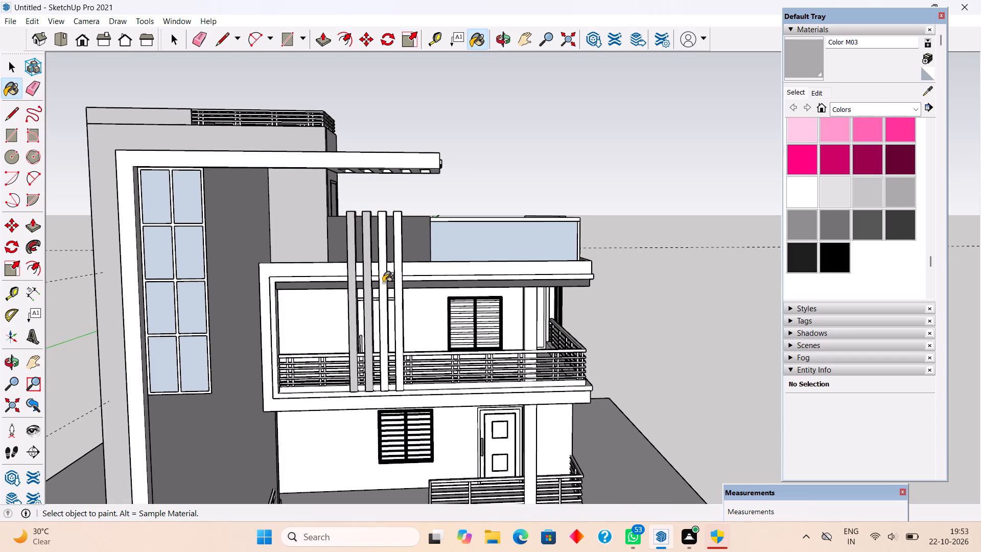
{"action": "left_click", "coordinate": [385, 282]}
{"action": "left_click", "coordinate": [401, 279]}
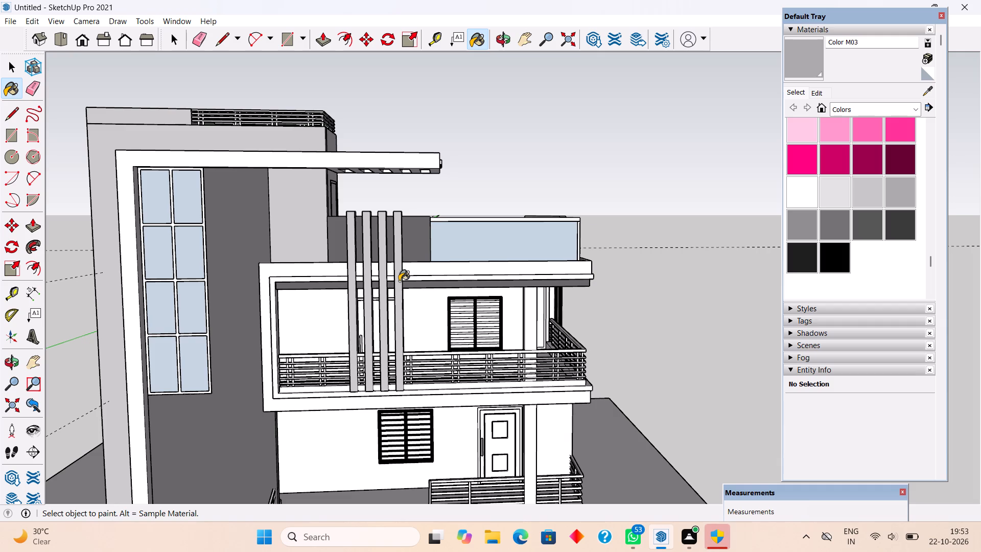
{"action": "scroll", "coordinate": [346, 294], "scroll_direction": "up", "scroll_amount": 7}
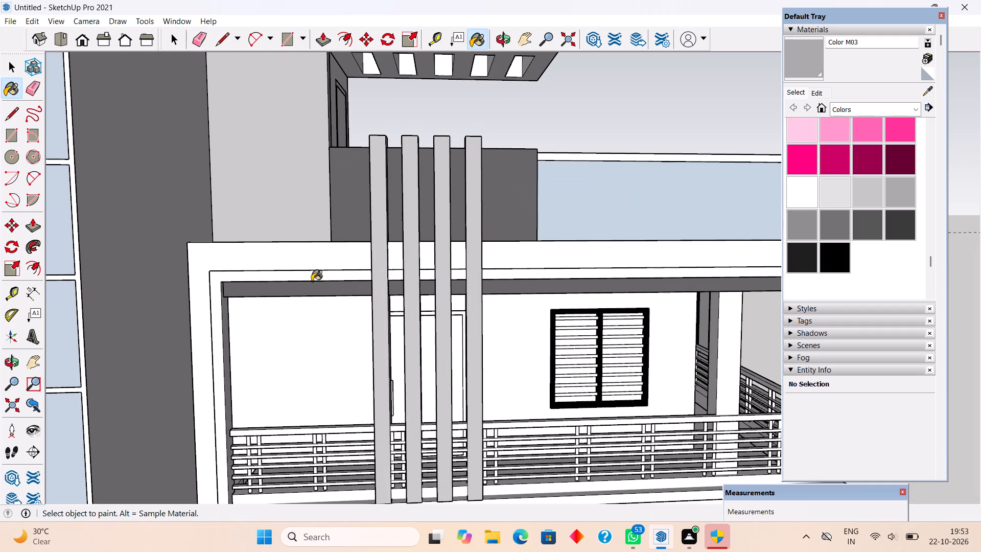
{"action": "left_click", "coordinate": [314, 275]}
Paint the solid roof parapet section next to the terrace glass on the side elevation with Color M06.
{"action": "scroll", "coordinate": [310, 275], "scroll_direction": "down", "scroll_amount": 4}
{"action": "scroll", "coordinate": [241, 261], "scroll_direction": "down", "scroll_amount": 7}
{"action": "middle_click_drag", "start_coordinate": [526, 305], "coordinate": [223, 278]}
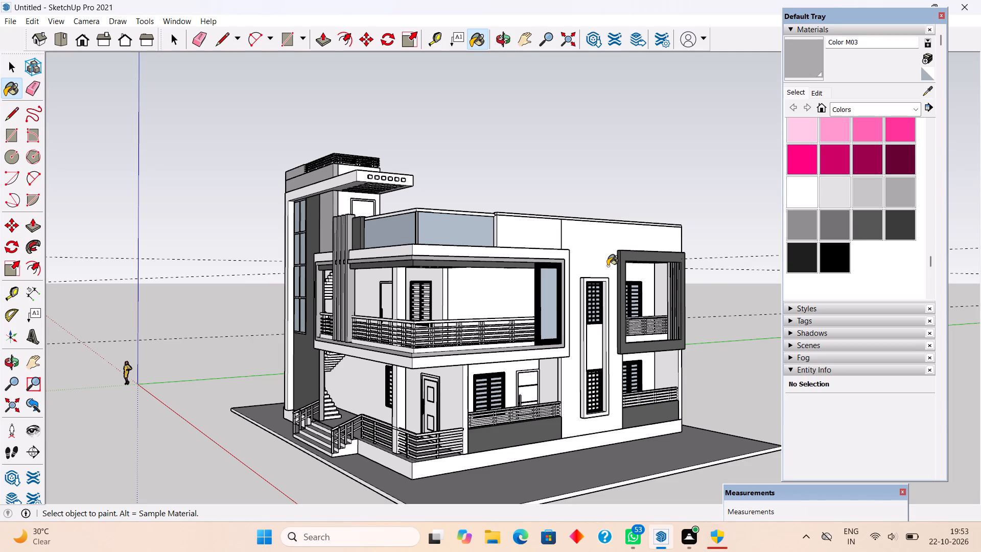
{"action": "left_click", "coordinate": [872, 227]}
{"action": "left_click", "coordinate": [524, 221]}
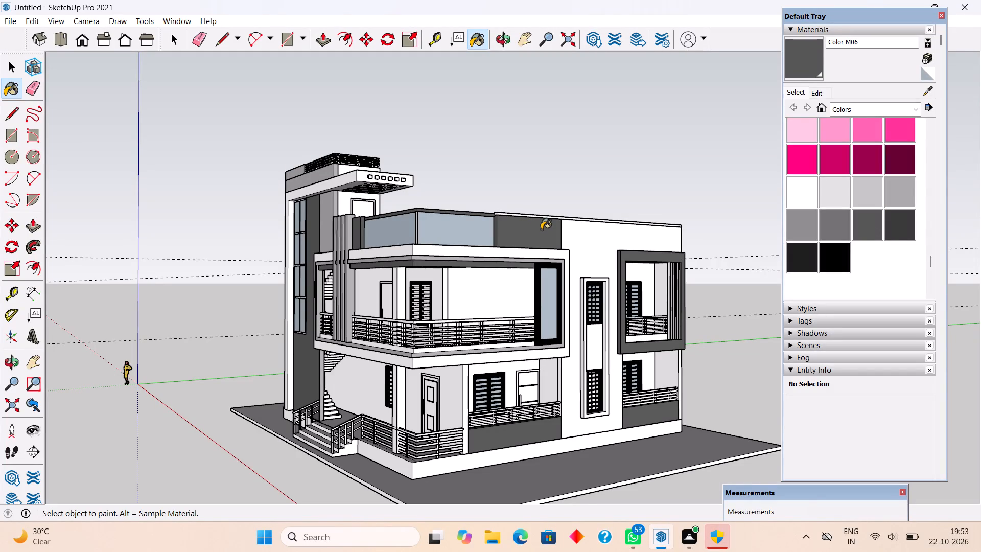
Review the painted front and side elevations of the house from several angles.
{"action": "middle_click_drag", "start_coordinate": [549, 248], "coordinate": [589, 305]}
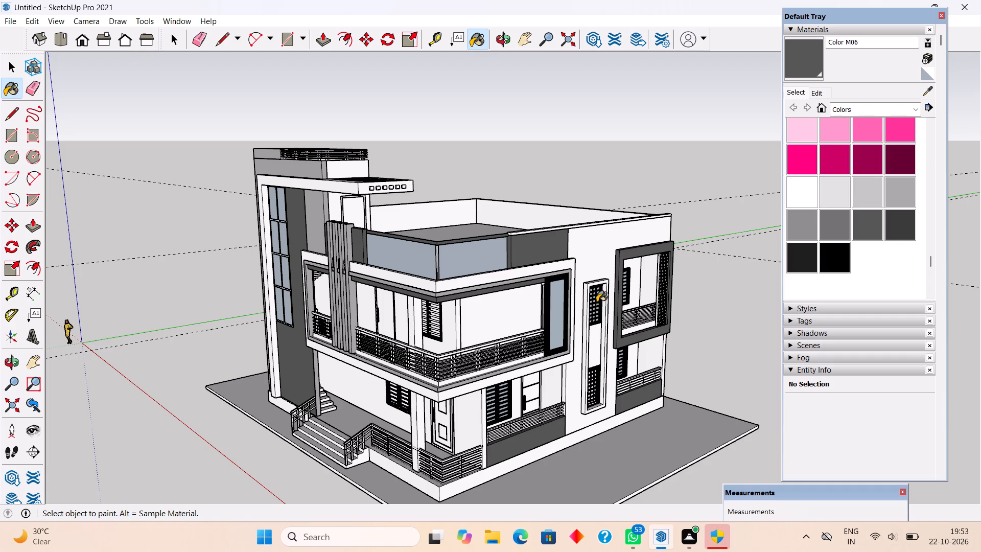
{"action": "scroll", "coordinate": [553, 256], "scroll_direction": "down", "scroll_amount": 4}
{"action": "key", "text": "space"}
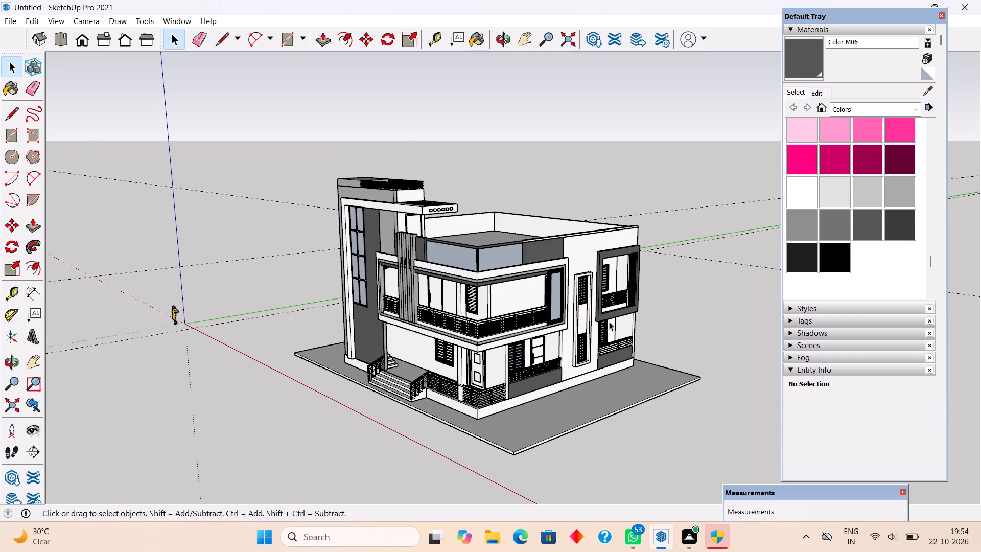
{"action": "scroll", "coordinate": [609, 321], "scroll_direction": "up", "scroll_amount": 9}
{"action": "middle_click_drag", "start_coordinate": [554, 320], "coordinate": [650, 266]}
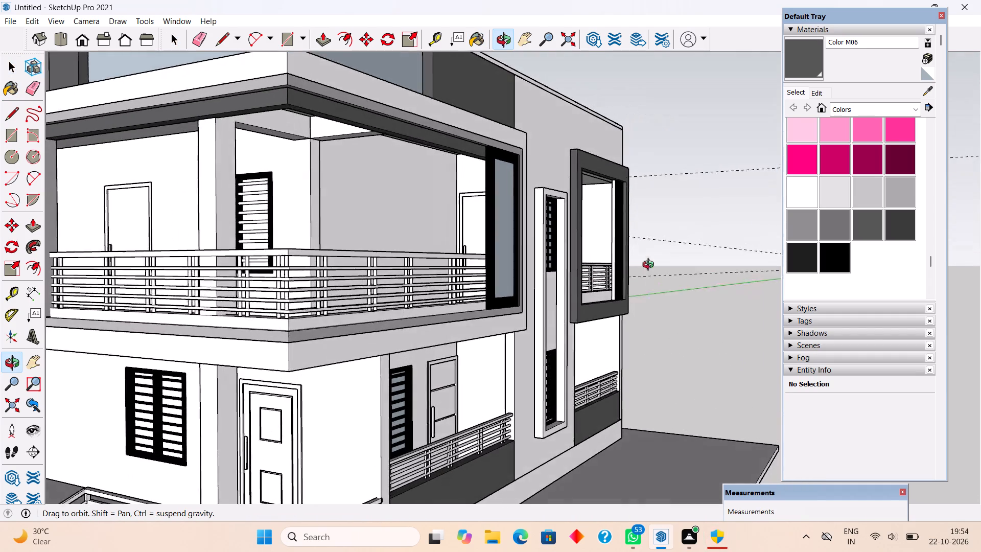
{"action": "middle_click_drag", "start_coordinate": [650, 266], "coordinate": [642, 251]}
{"action": "scroll", "coordinate": [641, 223], "scroll_direction": "down", "scroll_amount": 4}
{"action": "middle_click_drag", "start_coordinate": [585, 254], "coordinate": [562, 282]}
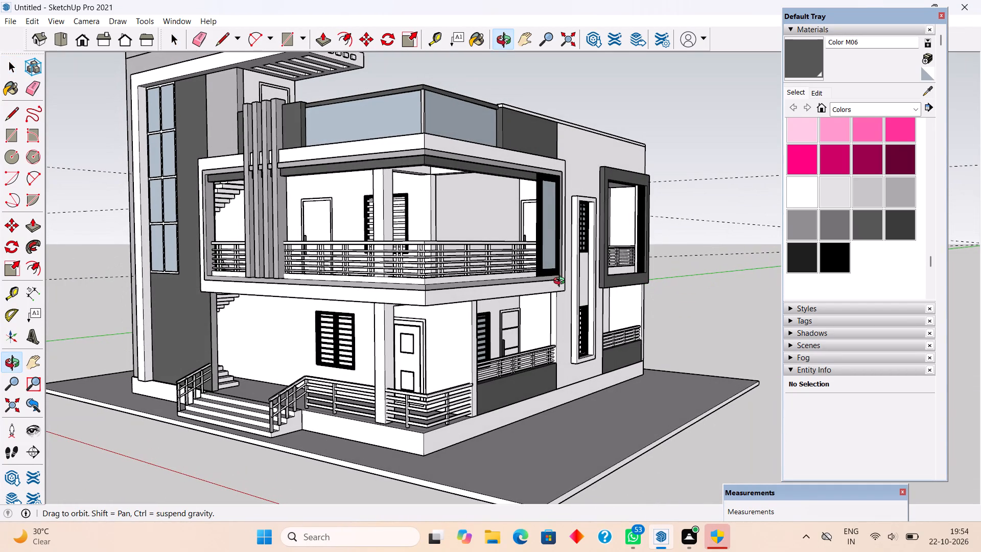
{"action": "middle_click_drag", "start_coordinate": [562, 282], "coordinate": [568, 291]}
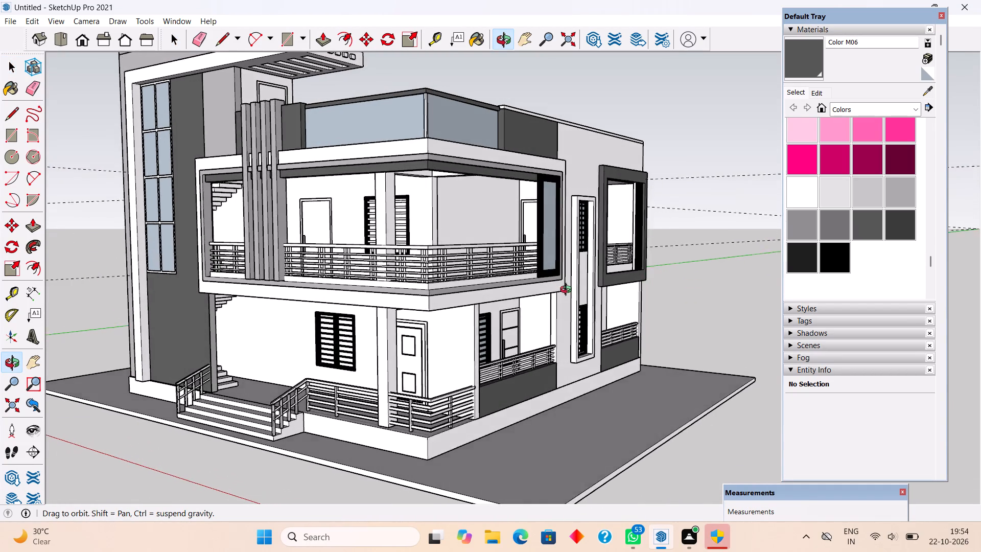
{"action": "middle_click_drag", "start_coordinate": [568, 291], "coordinate": [594, 303]}
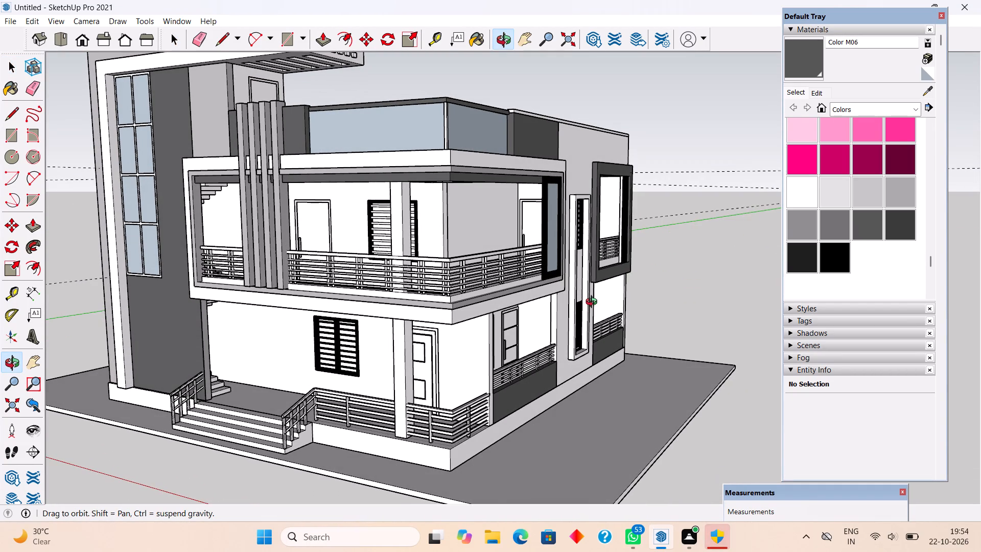
{"action": "middle_click_drag", "start_coordinate": [594, 303], "coordinate": [583, 301]}
Paint the front and side walls behind the balconies and railings on both floors with Color M01.
{"action": "scroll", "coordinate": [818, 197], "scroll_direction": "up", "scroll_amount": 2}
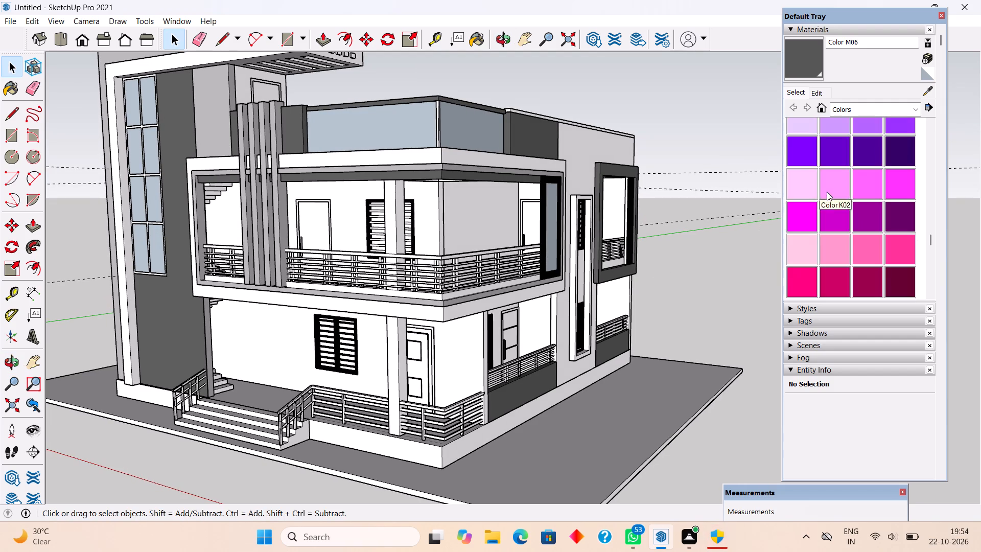
{"action": "scroll", "coordinate": [832, 215], "scroll_direction": "down", "scroll_amount": 6}
{"action": "scroll", "coordinate": [832, 216], "scroll_direction": "up", "scroll_amount": 2}
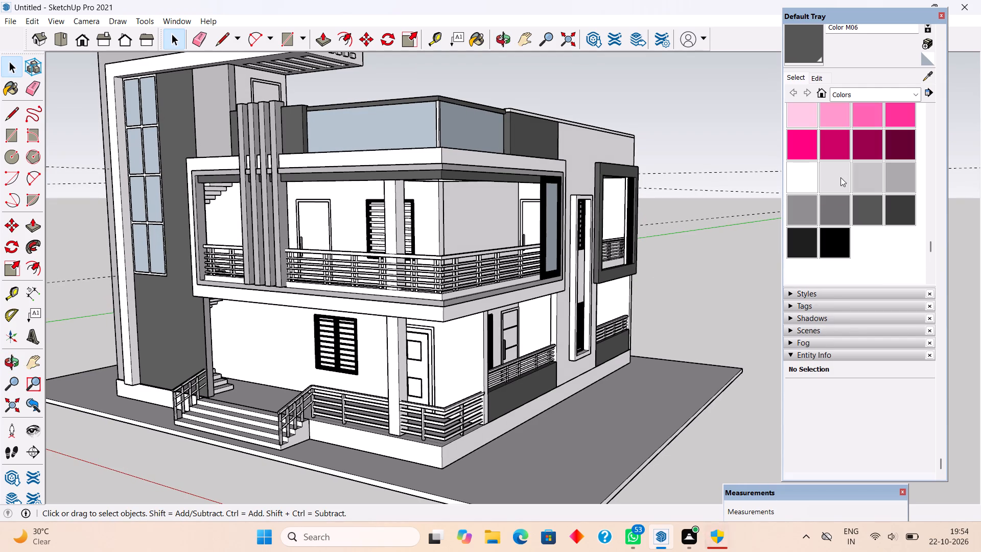
{"action": "left_click", "coordinate": [840, 175]}
{"action": "left_click", "coordinate": [482, 216]}
{"action": "left_click", "coordinate": [428, 216]}
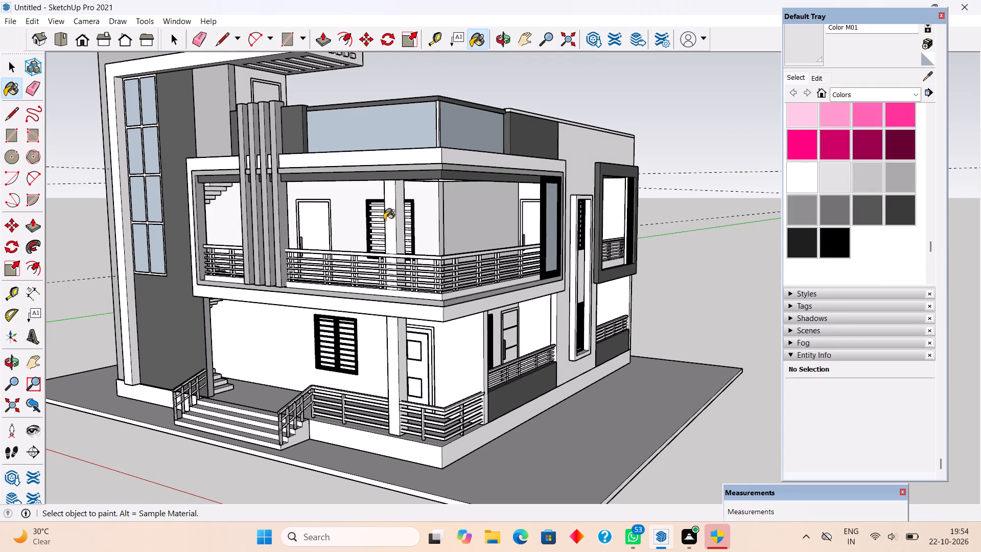
{"action": "left_click", "coordinate": [373, 335]}
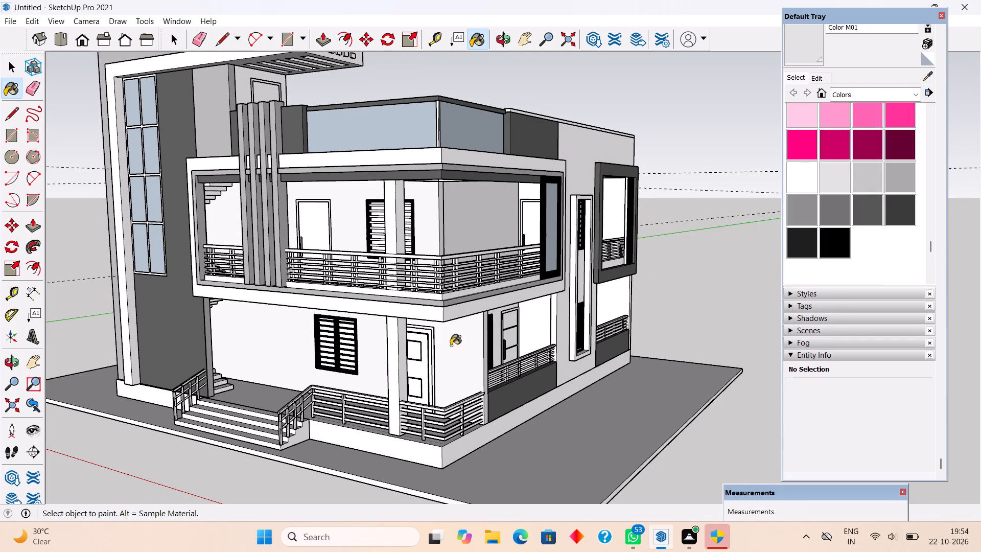
{"action": "left_click", "coordinate": [451, 346]}
{"action": "left_click", "coordinate": [538, 327]}
{"action": "left_click", "coordinate": [612, 305]}
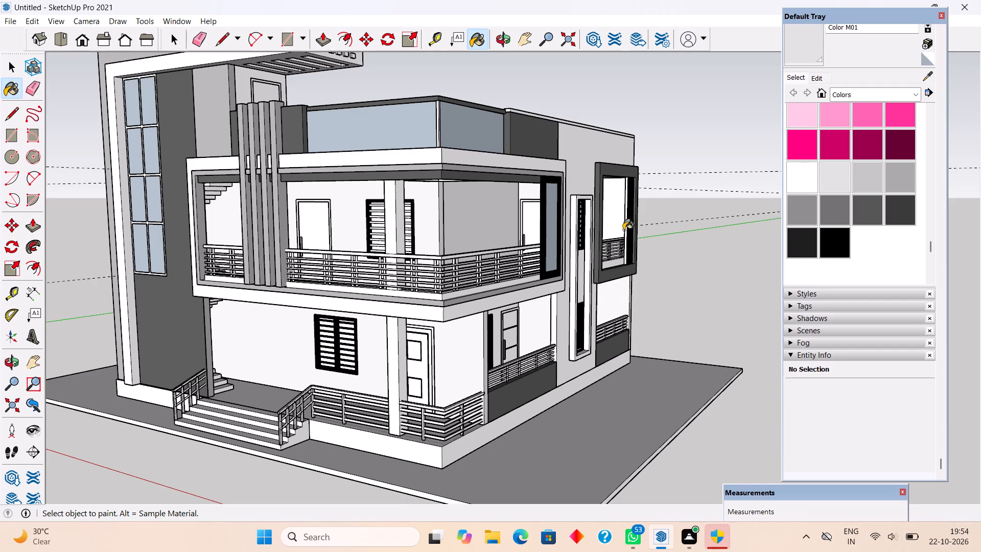
{"action": "left_click", "coordinate": [616, 215]}
Paint the wall around the upper corner balcony's door and the ground-floor wall beside the entrance door with Color M01.
{"action": "scroll", "coordinate": [533, 222], "scroll_direction": "up", "scroll_amount": 3}
{"action": "left_click", "coordinate": [524, 180]}
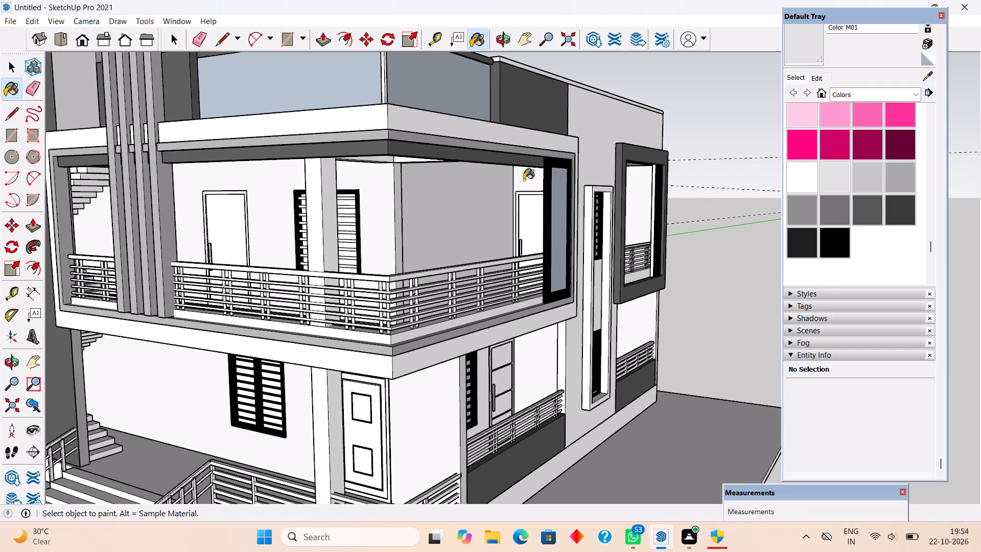
{"action": "middle_click_drag", "start_coordinate": [410, 270], "coordinate": [546, 263]}
{"action": "left_click", "coordinate": [519, 172]}
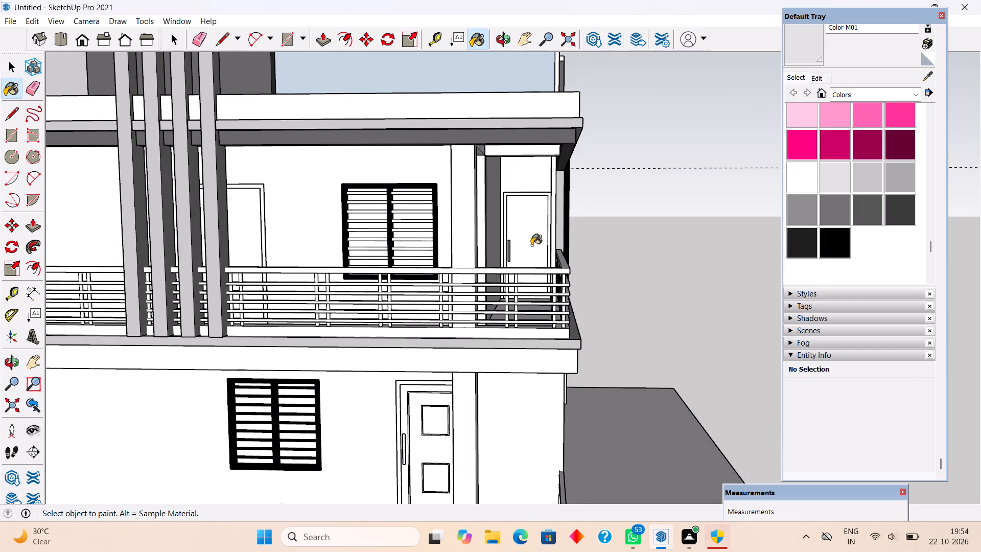
{"action": "left_click", "coordinate": [510, 405]}
Paint the blank wall panels and the tower wall on the far side of the house with Color M01.
{"action": "scroll", "coordinate": [505, 390], "scroll_direction": "down", "scroll_amount": 8}
{"action": "middle_click_drag", "start_coordinate": [294, 333], "coordinate": [328, 317]}
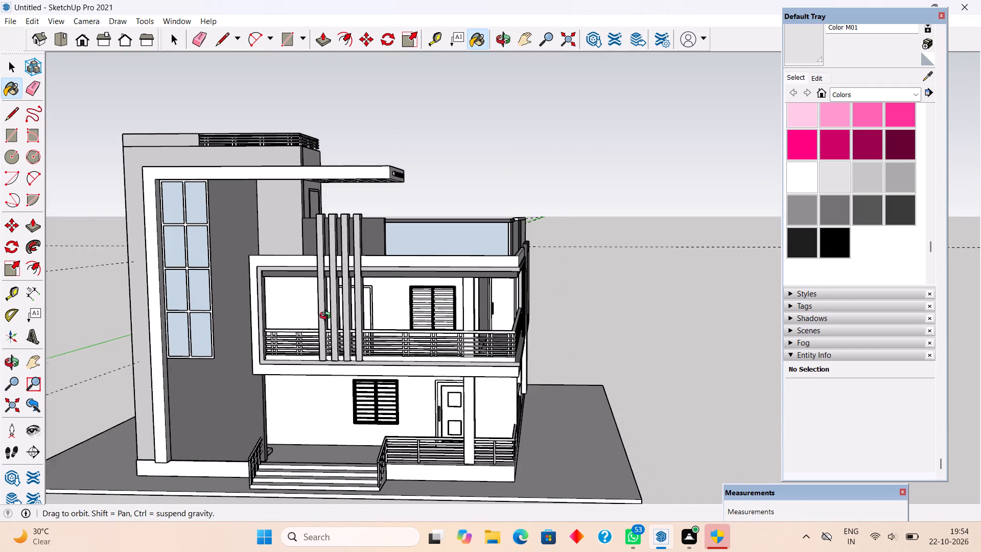
{"action": "middle_click_drag", "start_coordinate": [328, 317], "coordinate": [626, 302]}
{"action": "left_click", "coordinate": [293, 284]}
{"action": "left_click", "coordinate": [368, 248]}
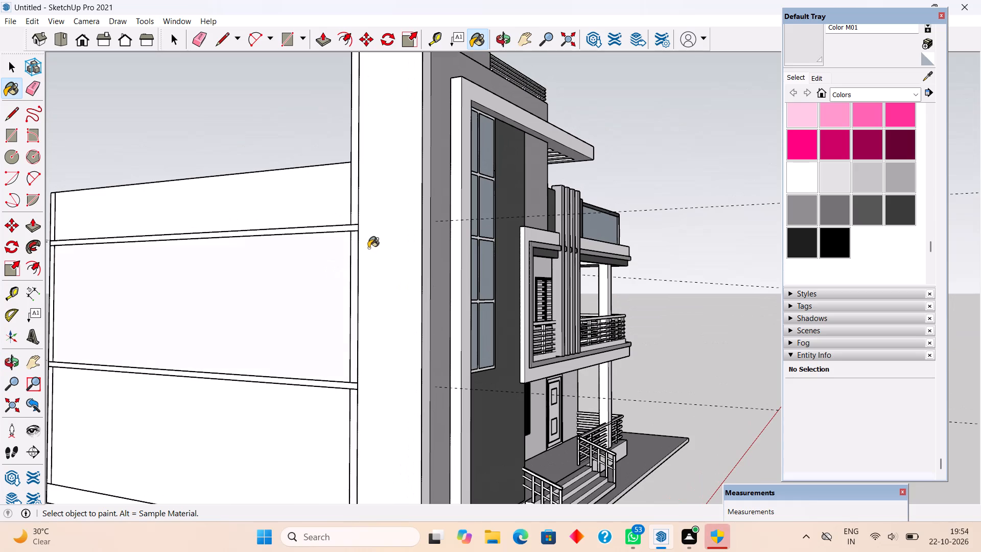
{"action": "left_click", "coordinate": [342, 210]}
{"action": "left_click", "coordinate": [305, 410]}
Paint the wall faces at the rear corner and the plinth below them with Color M01.
{"action": "scroll", "coordinate": [435, 260], "scroll_direction": "down", "scroll_amount": 6}
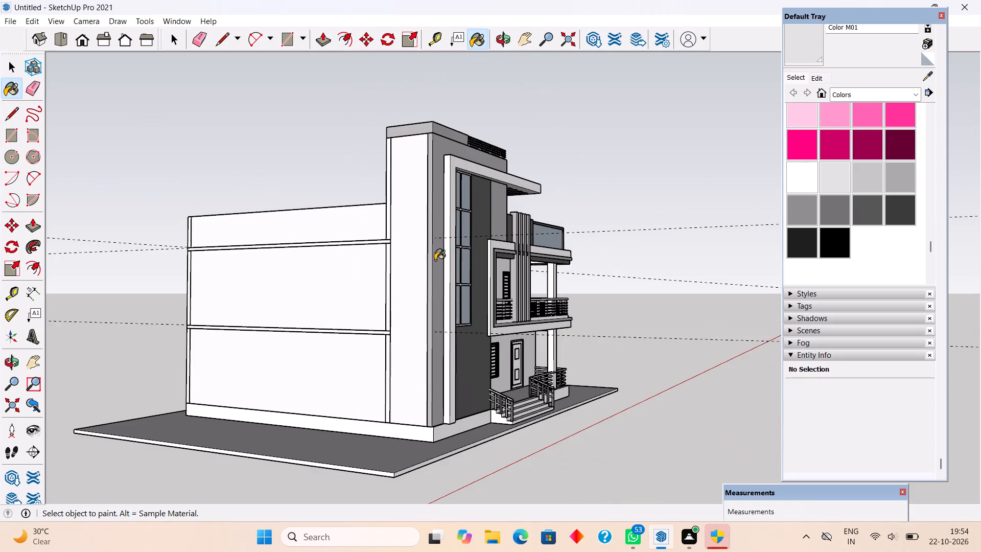
{"action": "middle_click_drag", "start_coordinate": [435, 260], "coordinate": [759, 272]}
{"action": "left_click", "coordinate": [443, 320]}
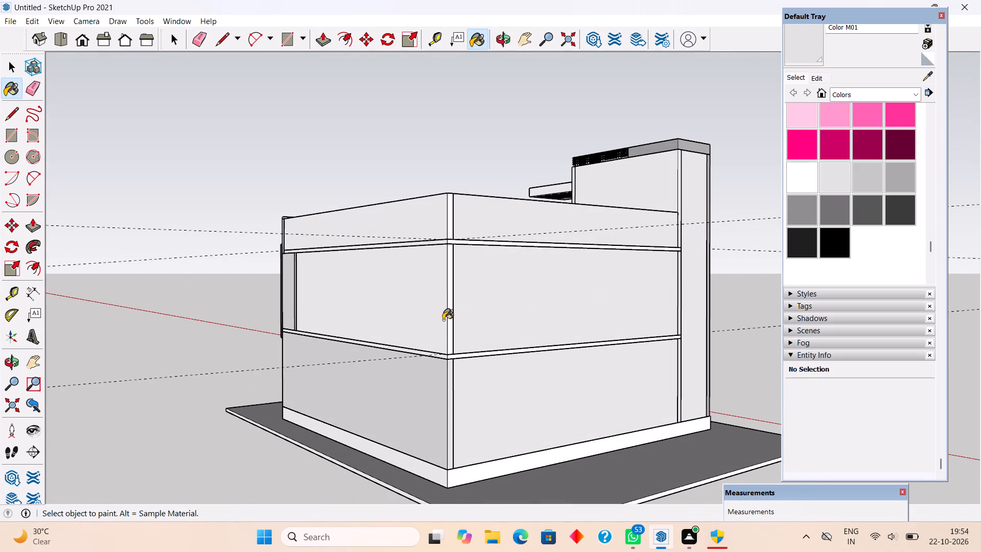
{"action": "left_click", "coordinate": [477, 329]}
{"action": "left_click", "coordinate": [478, 475]}
Paint the front corner column and the beam under the upper balcony's roof slab with Color M01.
{"action": "middle_click_drag", "start_coordinate": [715, 331], "coordinate": [400, 331]}
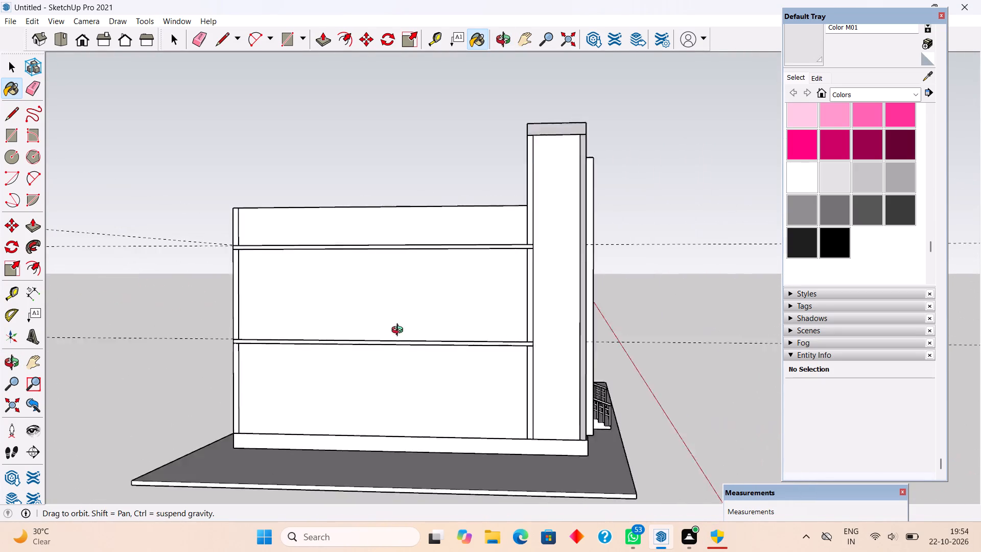
{"action": "middle_click_drag", "start_coordinate": [400, 331], "coordinate": [128, 357]}
{"action": "middle_click_drag", "start_coordinate": [488, 366], "coordinate": [348, 371]}
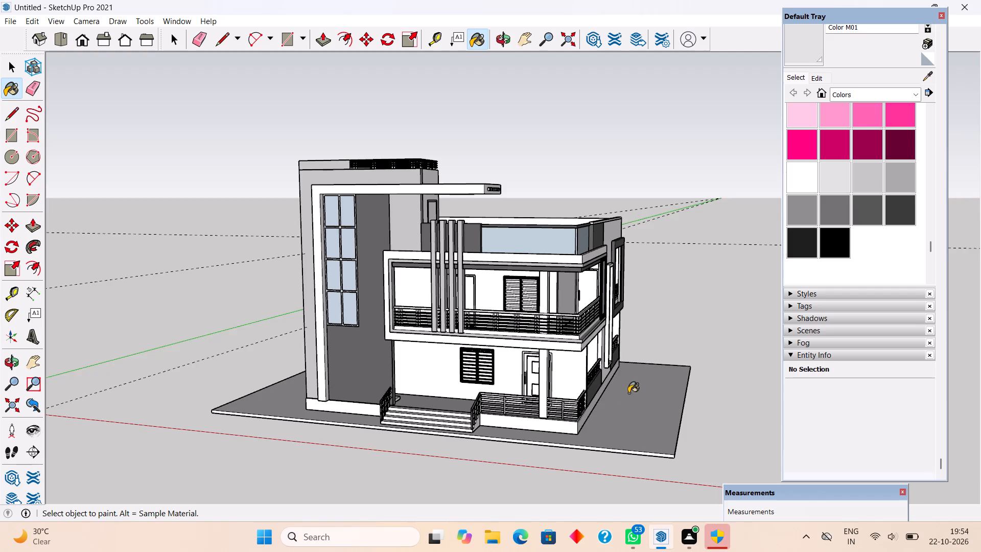
{"action": "middle_click_drag", "start_coordinate": [609, 364], "coordinate": [568, 315]}
{"action": "scroll", "coordinate": [545, 343], "scroll_direction": "up", "scroll_amount": 5}
{"action": "left_click", "coordinate": [522, 367]}
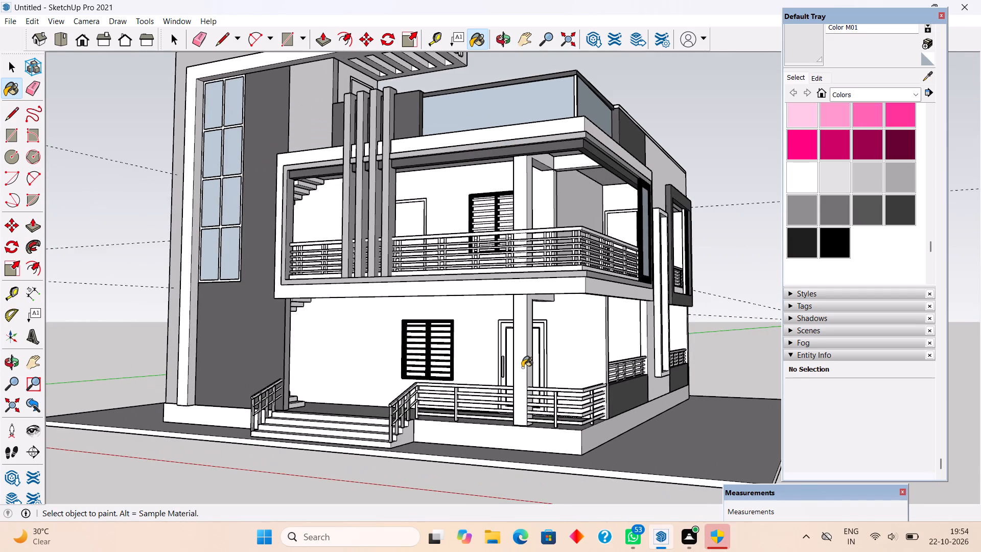
{"action": "left_click", "coordinate": [572, 167]}
{"action": "key", "text": "space"}
Switch the material library from Colors to the Wood collection.
{"action": "scroll", "coordinate": [572, 171], "scroll_direction": "down", "scroll_amount": 1}
{"action": "middle_click_drag", "start_coordinate": [572, 219], "coordinate": [588, 264]}
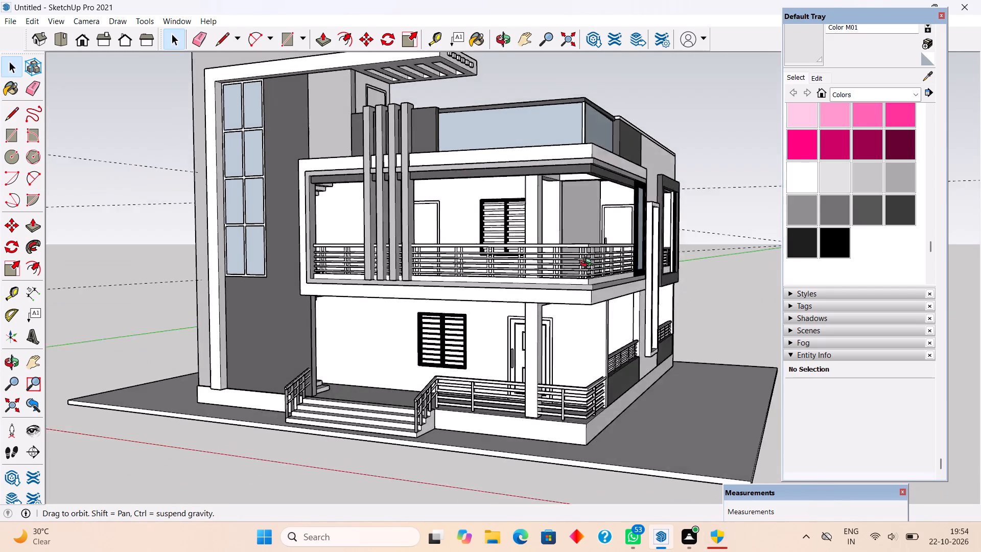
{"action": "middle_click_drag", "start_coordinate": [588, 264], "coordinate": [610, 330]}
{"action": "scroll", "coordinate": [610, 330], "scroll_direction": "down", "scroll_amount": 3}
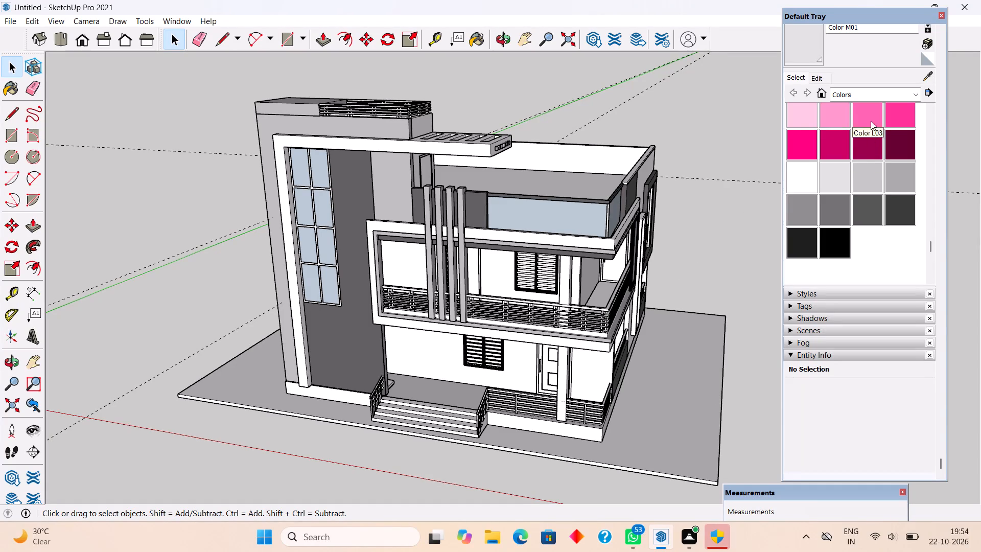
{"action": "left_click", "coordinate": [867, 96]}
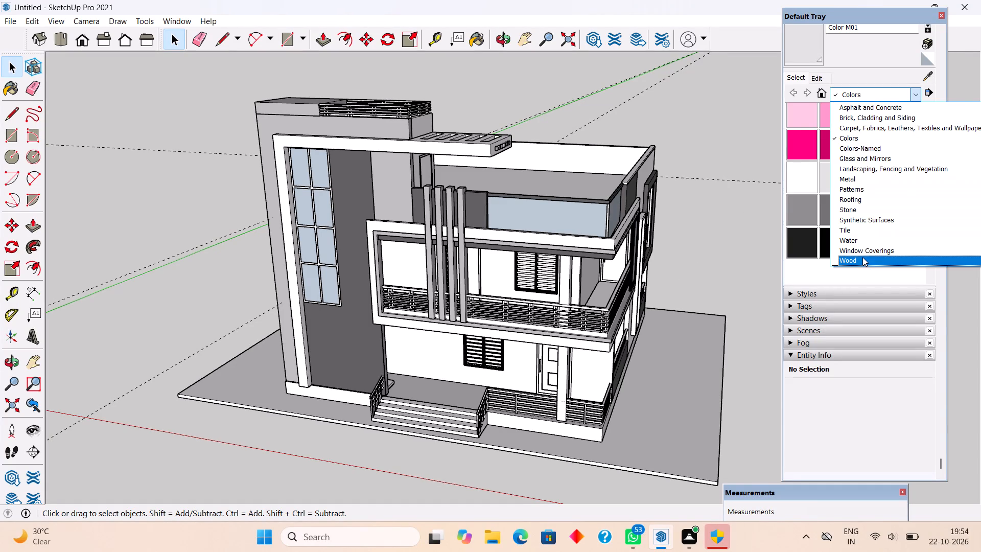
{"action": "left_click", "coordinate": [861, 260]}
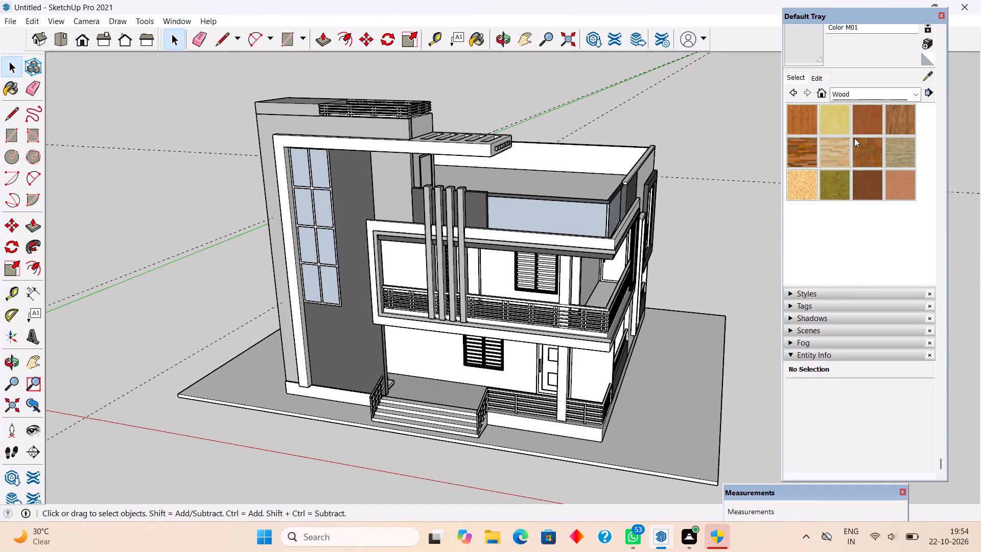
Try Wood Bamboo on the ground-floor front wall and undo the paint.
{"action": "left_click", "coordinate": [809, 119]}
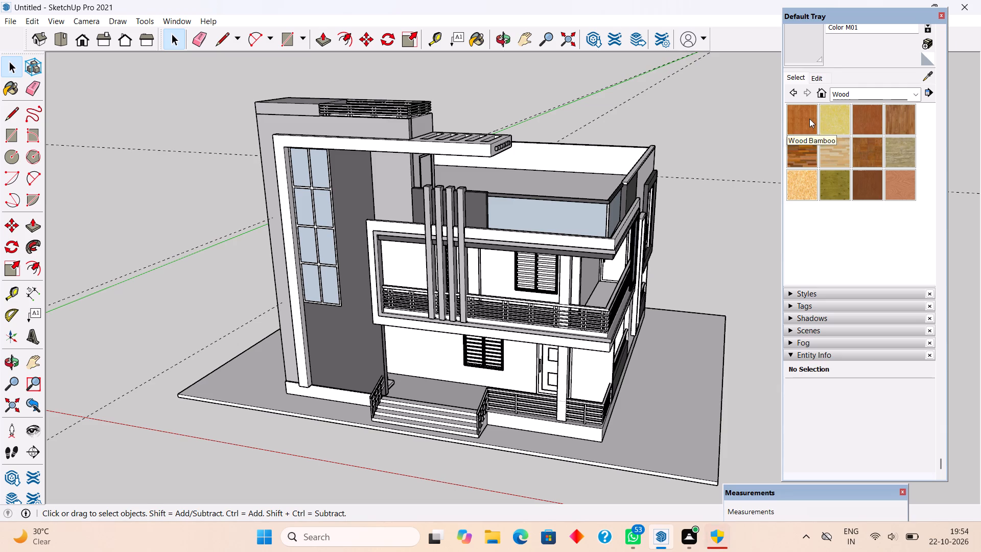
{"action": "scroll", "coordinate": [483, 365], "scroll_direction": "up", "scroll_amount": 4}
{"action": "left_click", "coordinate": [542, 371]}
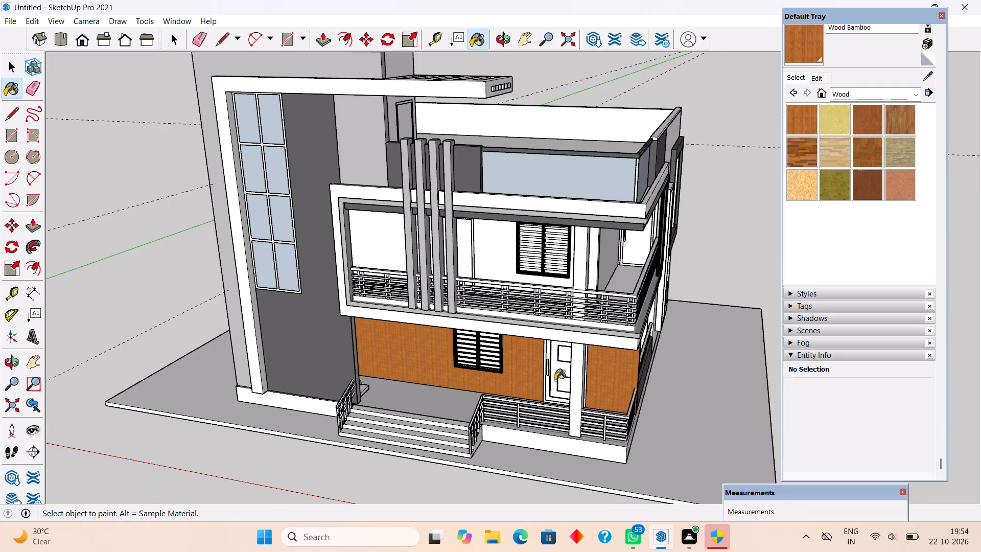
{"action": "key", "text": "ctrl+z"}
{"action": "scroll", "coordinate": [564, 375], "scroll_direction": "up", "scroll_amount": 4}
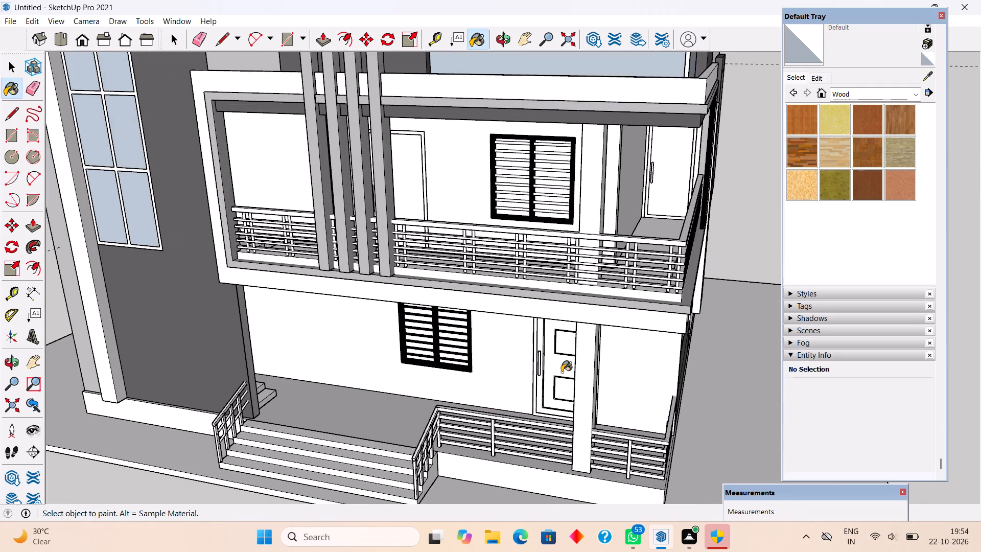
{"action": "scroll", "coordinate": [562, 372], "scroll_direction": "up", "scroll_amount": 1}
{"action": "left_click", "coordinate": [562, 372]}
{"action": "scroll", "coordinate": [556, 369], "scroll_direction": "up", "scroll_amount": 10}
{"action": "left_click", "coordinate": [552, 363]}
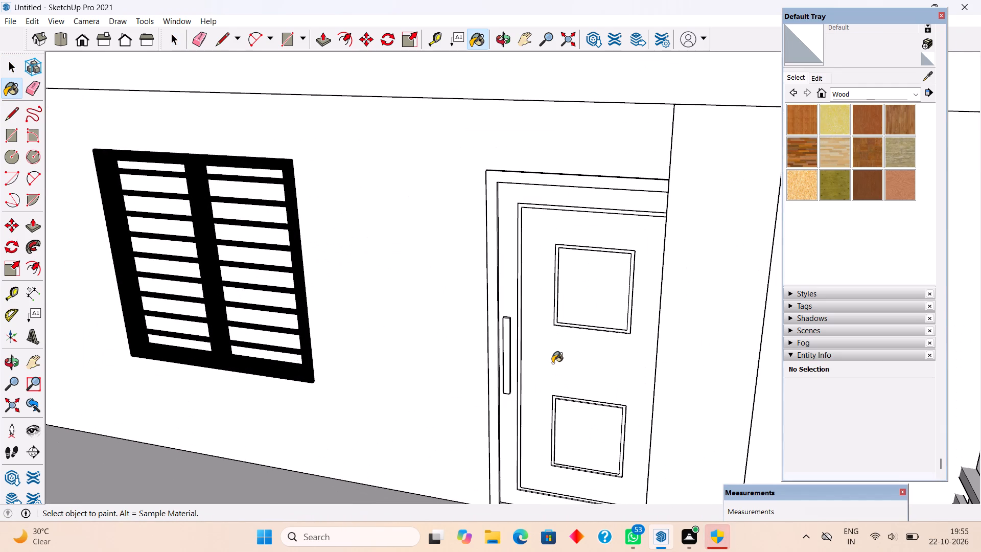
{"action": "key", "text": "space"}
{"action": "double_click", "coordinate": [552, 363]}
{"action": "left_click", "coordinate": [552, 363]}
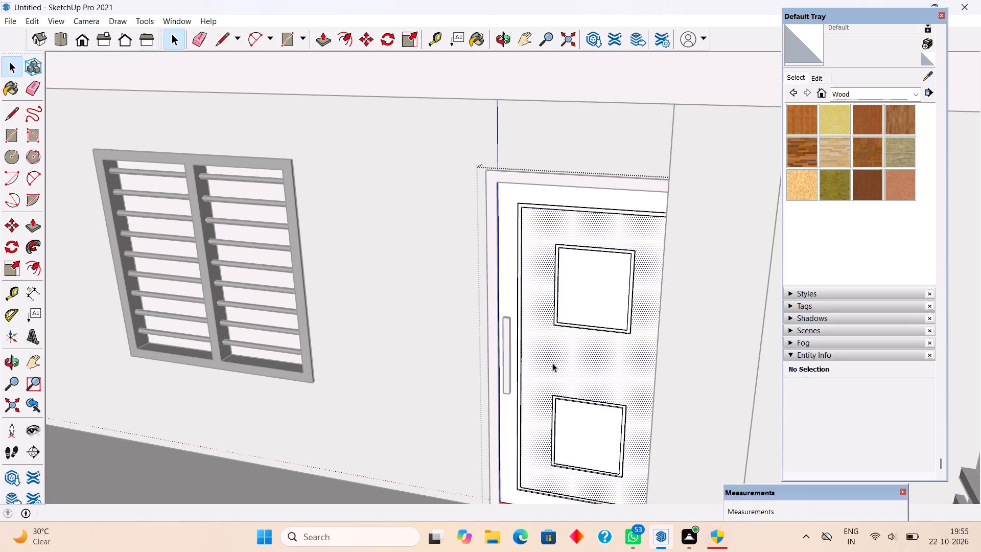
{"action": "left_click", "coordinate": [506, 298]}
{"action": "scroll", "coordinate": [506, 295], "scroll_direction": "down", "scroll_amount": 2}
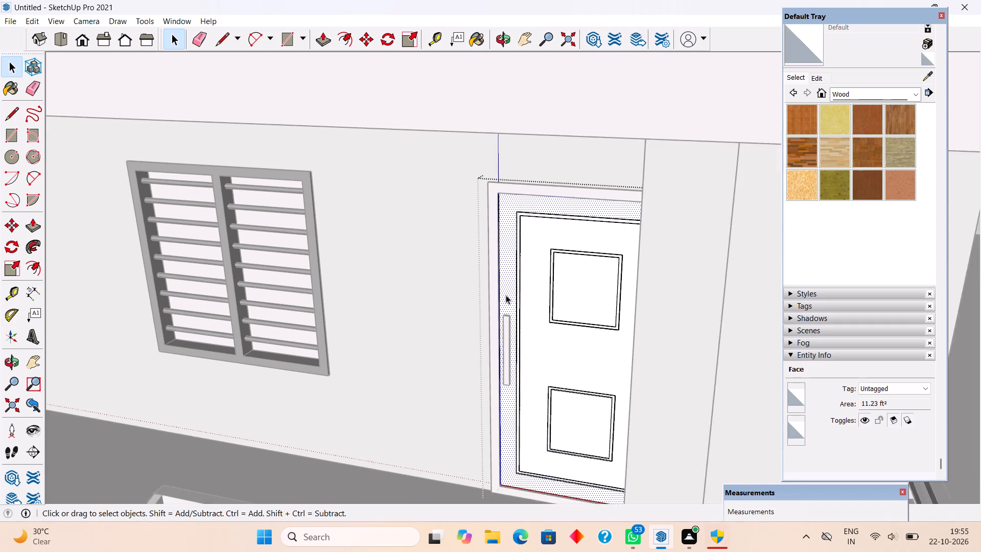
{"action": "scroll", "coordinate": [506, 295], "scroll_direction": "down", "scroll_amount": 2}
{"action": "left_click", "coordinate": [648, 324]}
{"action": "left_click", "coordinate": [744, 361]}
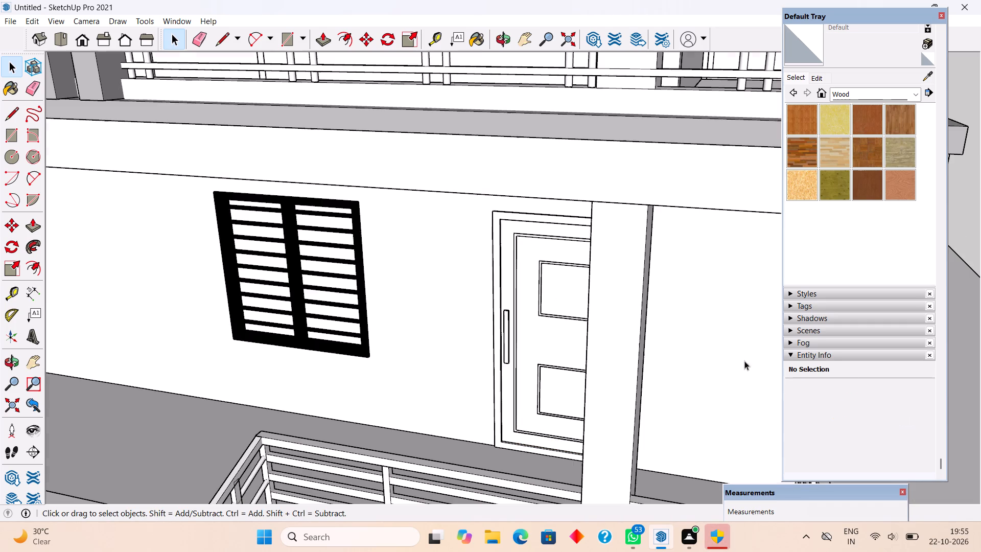
Paint the ground-floor front door's leaf and its surrounding frame with Wood Bamboo.
{"action": "left_click", "coordinate": [560, 325]}
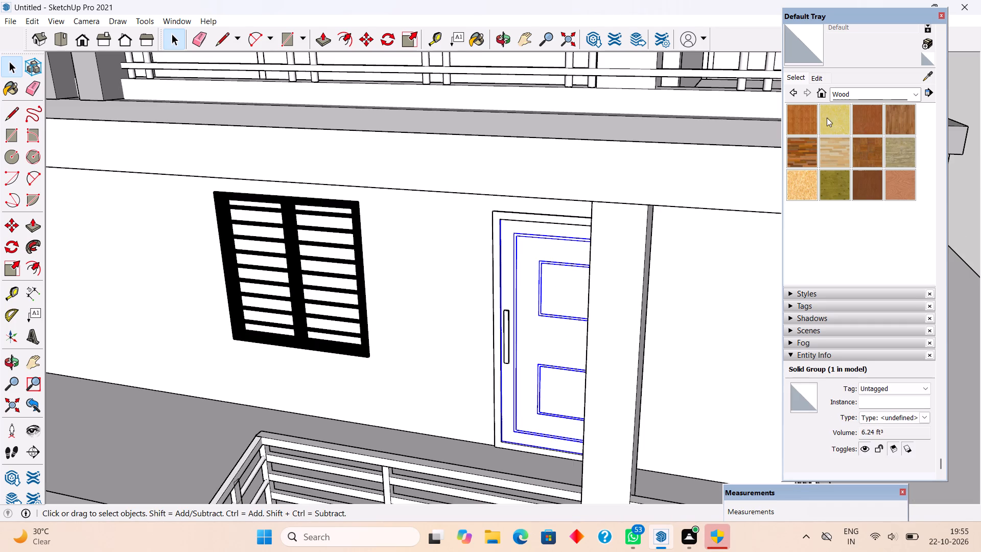
{"action": "left_click", "coordinate": [809, 118]}
{"action": "left_click", "coordinate": [549, 306]}
{"action": "scroll", "coordinate": [525, 353], "scroll_direction": "down", "scroll_amount": 4}
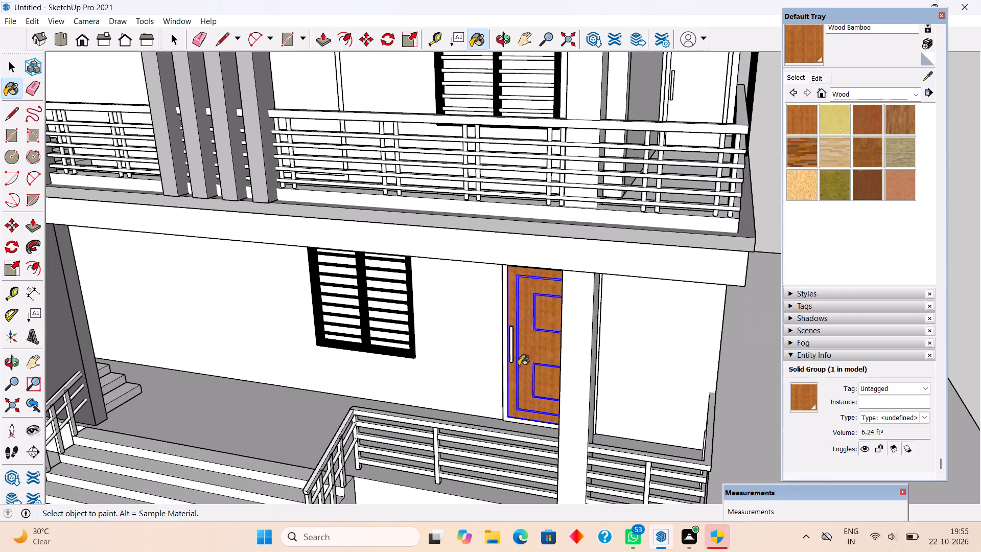
{"action": "scroll", "coordinate": [502, 386], "scroll_direction": "up", "scroll_amount": 2}
{"action": "left_click", "coordinate": [506, 388]}
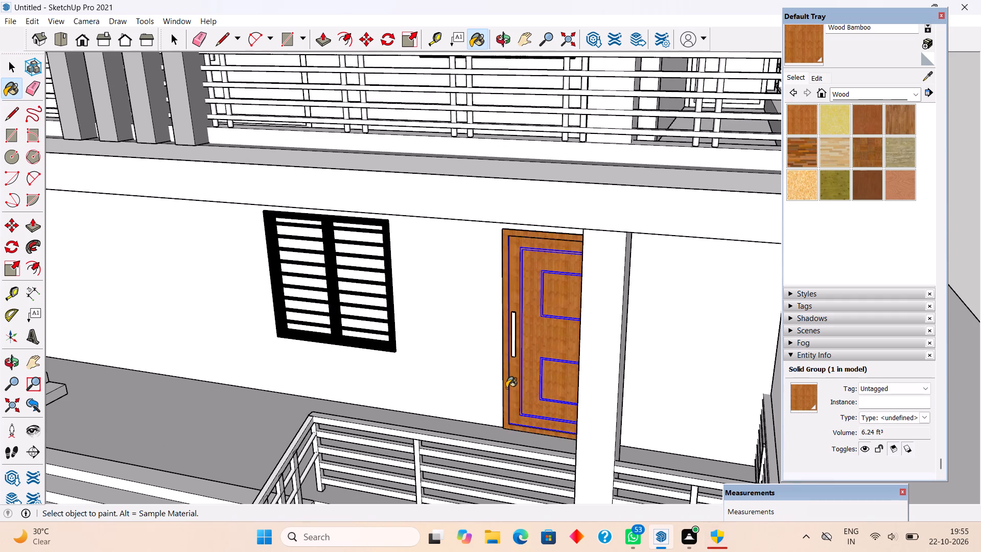
Paint the leaf and frame of the upper-floor door behind the vertical fins with Wood Bamboo.
{"action": "scroll", "coordinate": [506, 388], "scroll_direction": "down", "scroll_amount": 8}
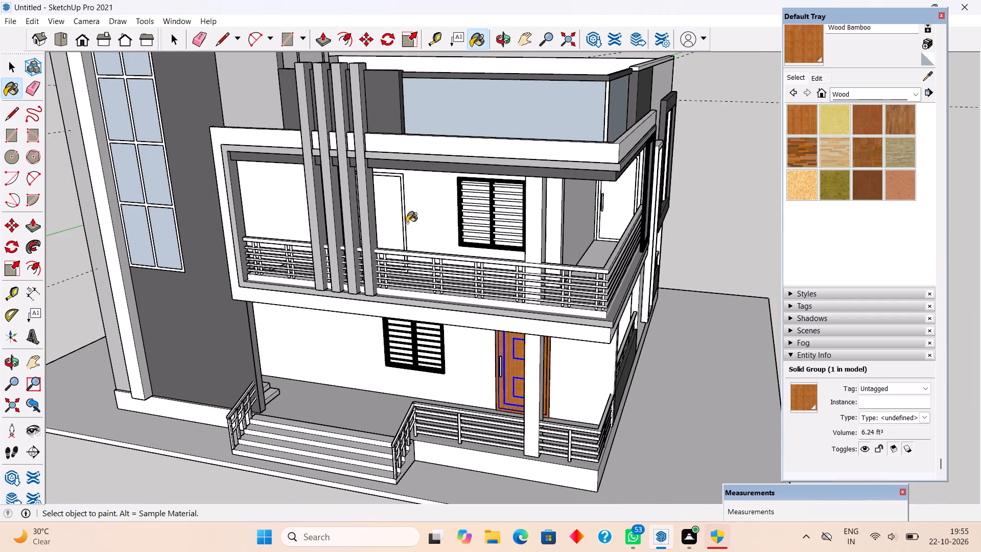
{"action": "left_click", "coordinate": [399, 220]}
{"action": "scroll", "coordinate": [398, 220], "scroll_direction": "up", "scroll_amount": 10}
{"action": "left_click", "coordinate": [412, 224]}
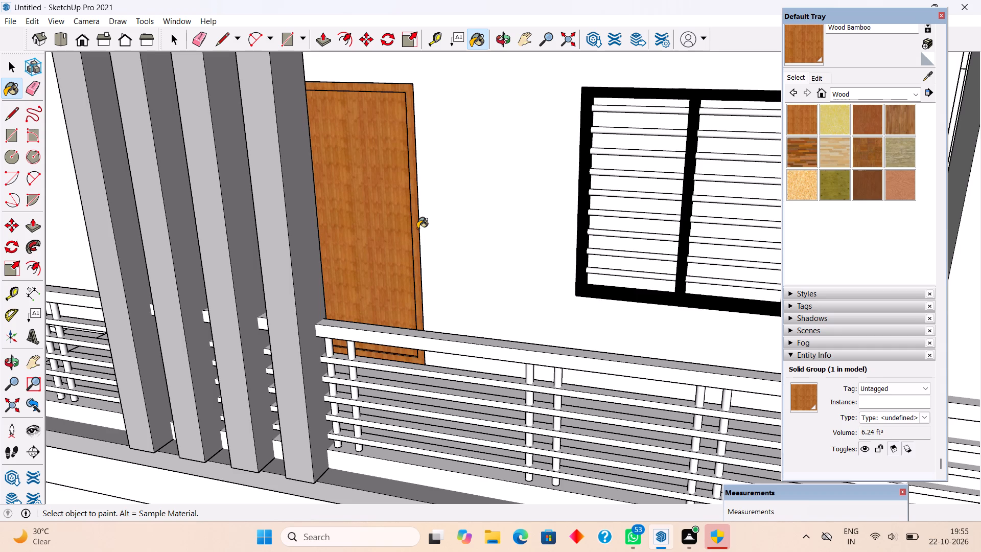
{"action": "scroll", "coordinate": [412, 227], "scroll_direction": "down", "scroll_amount": 2}
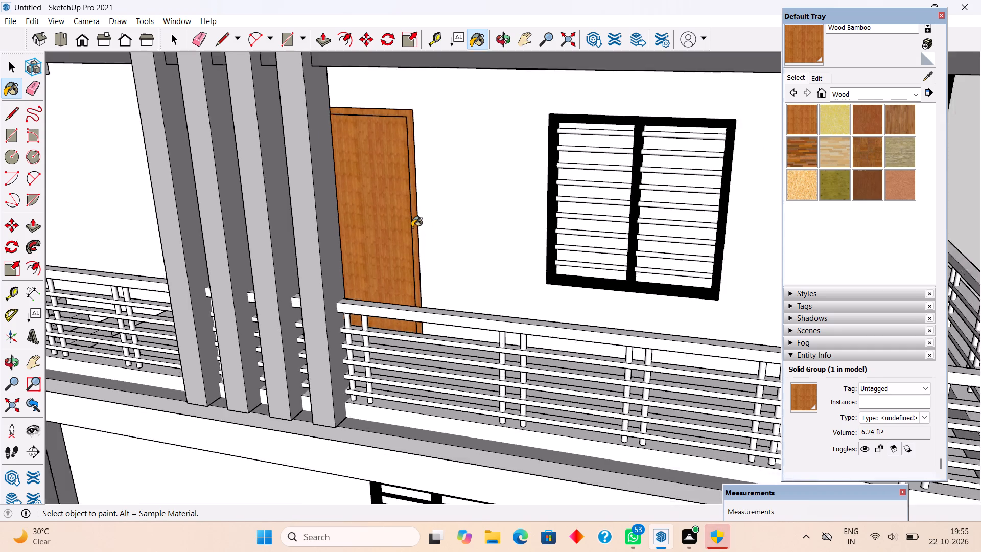
Paint the leaf and frame of the door at the far end of the upper balcony with Wood Bamboo.
{"action": "scroll", "coordinate": [412, 227], "scroll_direction": "down", "scroll_amount": 8}
{"action": "scroll", "coordinate": [661, 202], "scroll_direction": "up", "scroll_amount": 5}
{"action": "scroll", "coordinate": [620, 204], "scroll_direction": "up", "scroll_amount": 5}
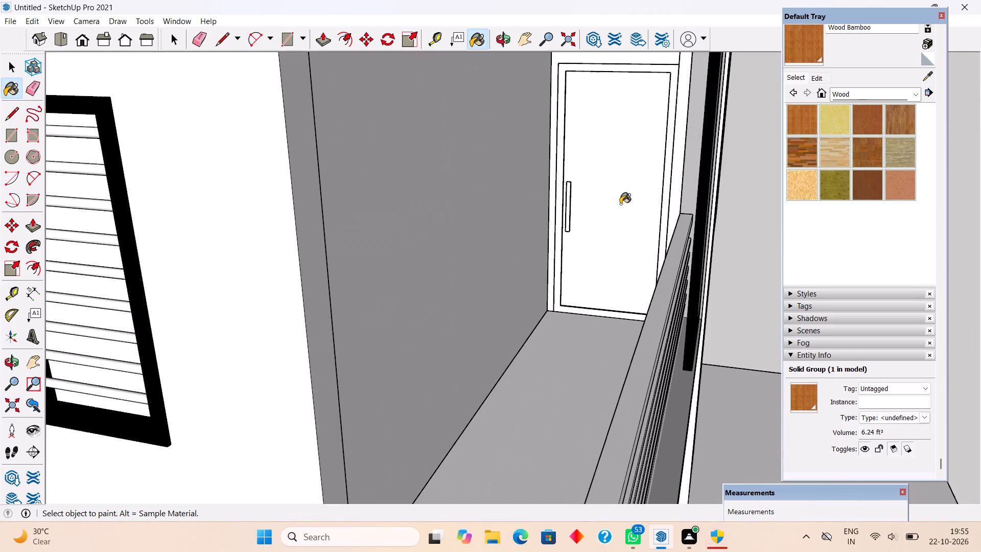
{"action": "left_click", "coordinate": [620, 204]}
{"action": "scroll", "coordinate": [606, 209], "scroll_direction": "up", "scroll_amount": 4}
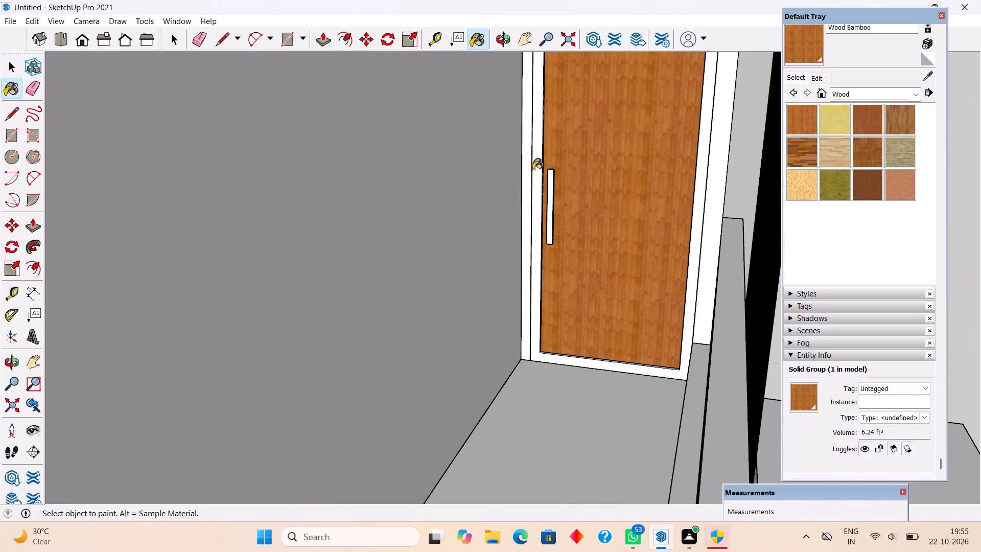
{"action": "left_click", "coordinate": [533, 170]}
Paint the leaf and frame of the ground-floor door on the side facade with Wood Bamboo.
{"action": "scroll", "coordinate": [541, 172], "scroll_direction": "down", "scroll_amount": 11}
{"action": "middle_click_drag", "start_coordinate": [628, 264], "coordinate": [565, 116]}
{"action": "scroll", "coordinate": [534, 318], "scroll_direction": "up", "scroll_amount": 4}
{"action": "middle_click_drag", "start_coordinate": [500, 335], "coordinate": [461, 378]}
{"action": "left_click", "coordinate": [459, 378]}
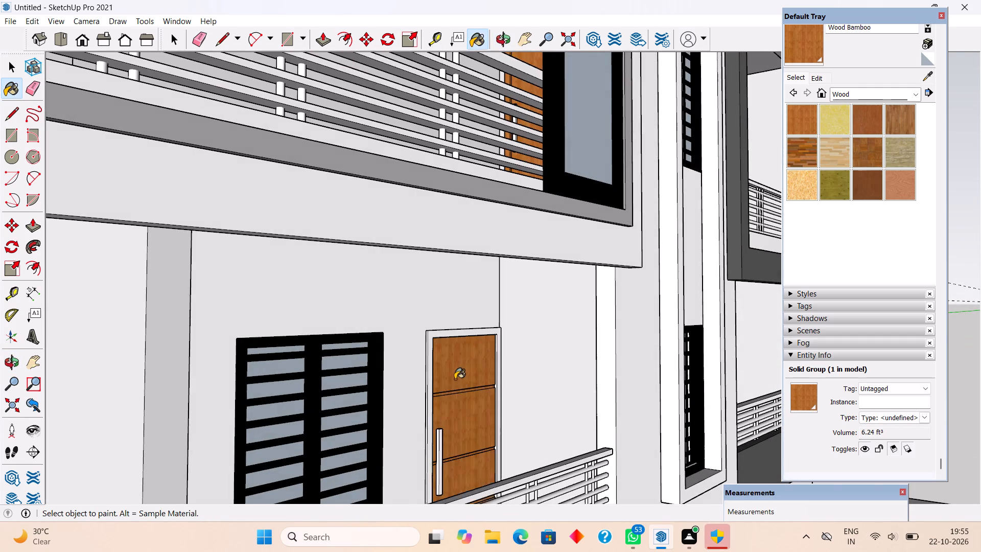
{"action": "scroll", "coordinate": [451, 381], "scroll_direction": "up", "scroll_amount": 9}
{"action": "left_click", "coordinate": [443, 263]}
{"action": "scroll", "coordinate": [443, 269], "scroll_direction": "down", "scroll_amount": 6}
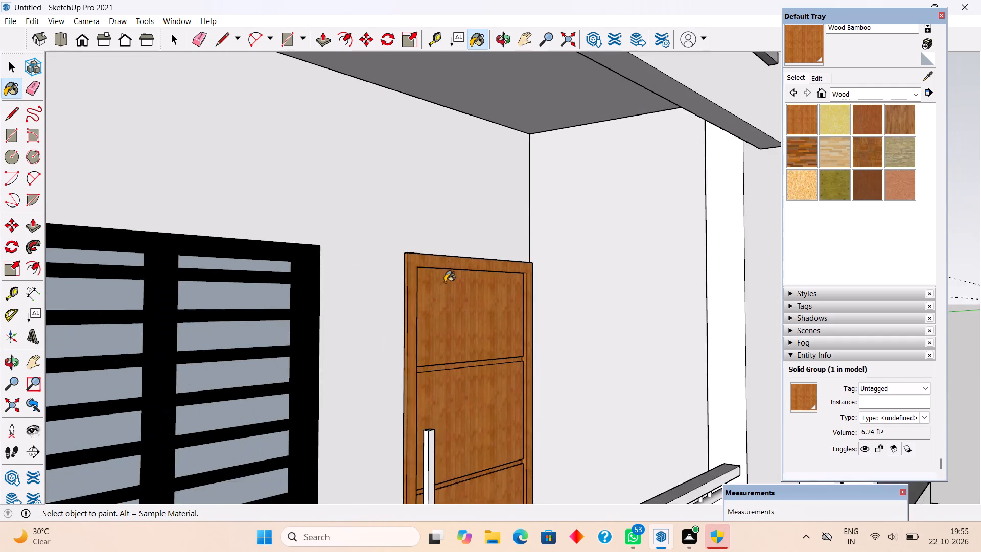
Clear the selection and examine the painted doors on the front and side facades.
{"action": "scroll", "coordinate": [445, 282], "scroll_direction": "down", "scroll_amount": 3}
{"action": "scroll", "coordinate": [466, 346], "scroll_direction": "down", "scroll_amount": 9}
{"action": "middle_click_drag", "start_coordinate": [534, 319], "coordinate": [385, 333]}
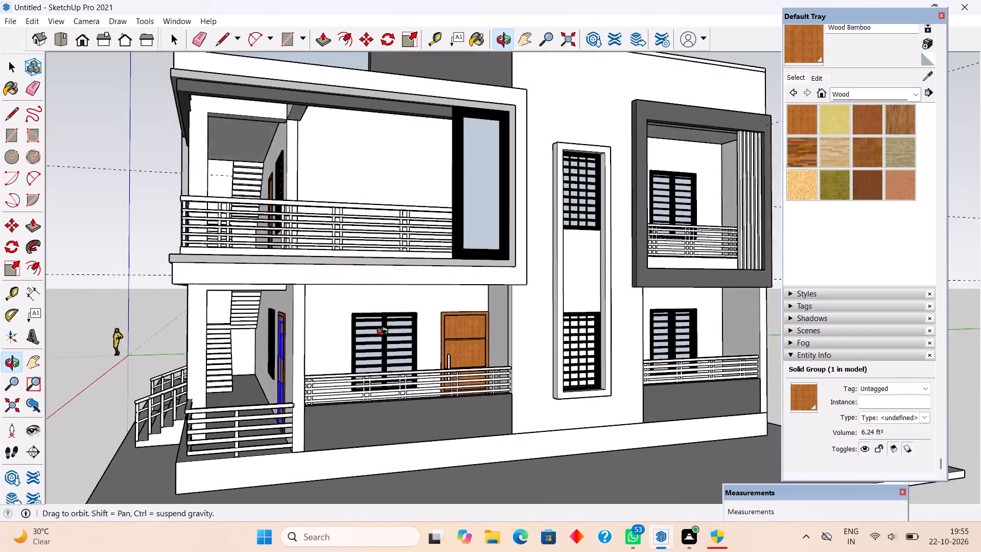
{"action": "middle_click_drag", "start_coordinate": [385, 333], "coordinate": [498, 350]}
{"action": "key", "text": "space"}
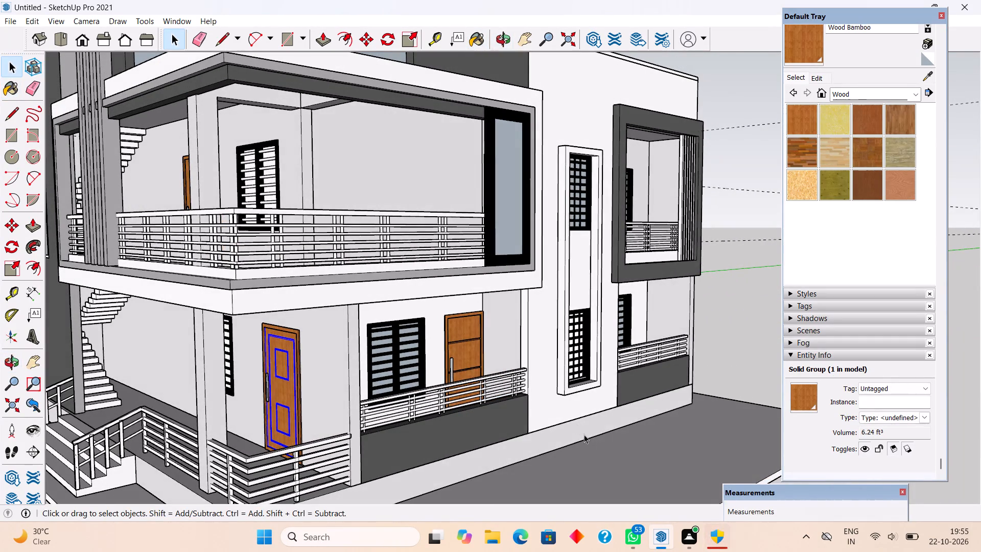
{"action": "left_click_drag", "start_coordinate": [588, 442], "coordinate": [591, 455]}
{"action": "scroll", "coordinate": [592, 455], "scroll_direction": "down", "scroll_amount": 5}
{"action": "left_click", "coordinate": [667, 362]}
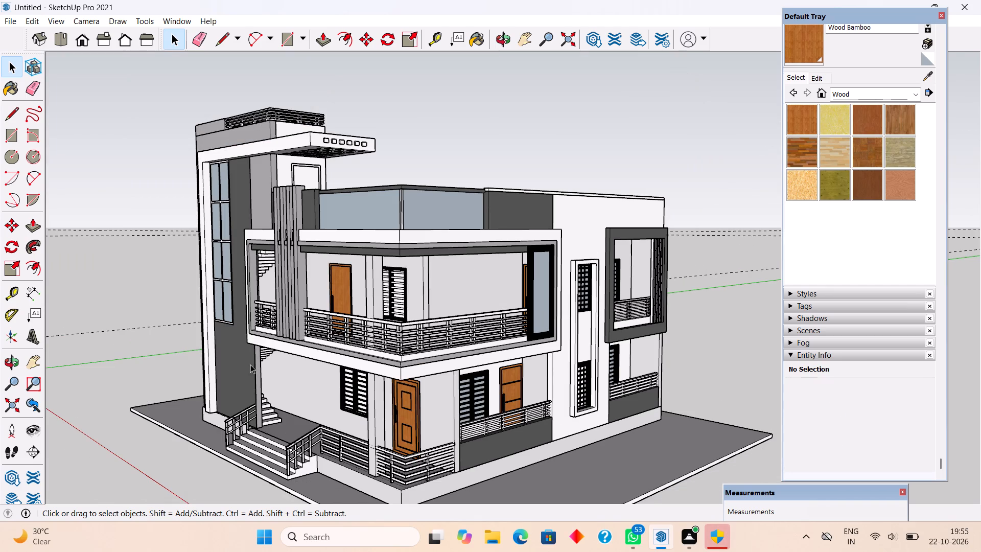
{"action": "middle_click_drag", "start_coordinate": [245, 364], "coordinate": [393, 360]}
{"action": "scroll", "coordinate": [429, 308], "scroll_direction": "up", "scroll_amount": 4}
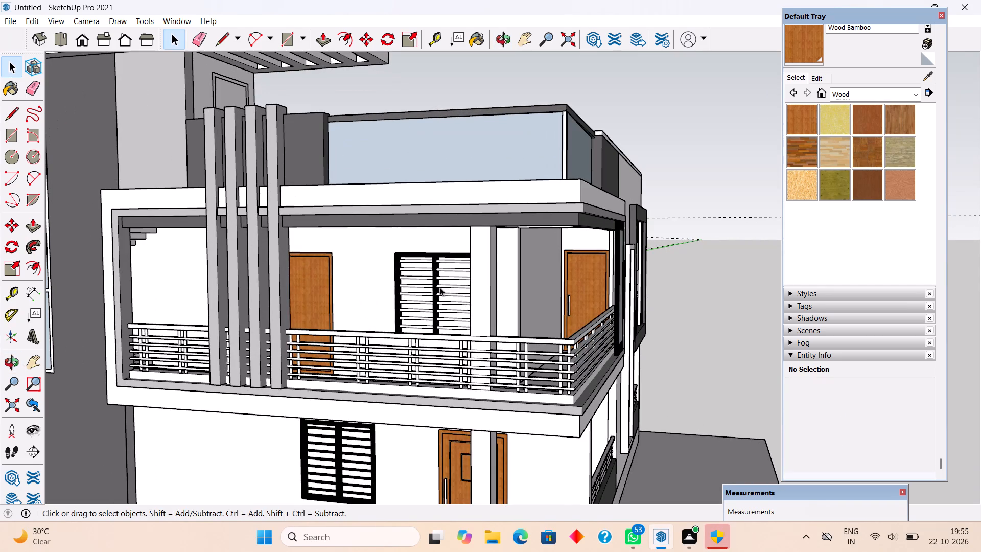
{"action": "middle_click_drag", "start_coordinate": [445, 309], "coordinate": [393, 287]}
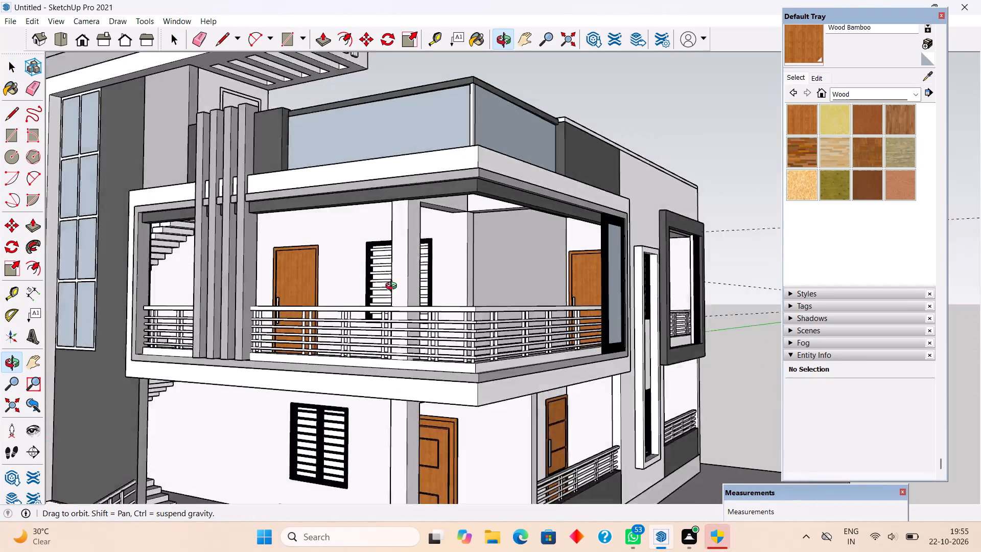
{"action": "middle_click_drag", "start_coordinate": [393, 287], "coordinate": [467, 292]}
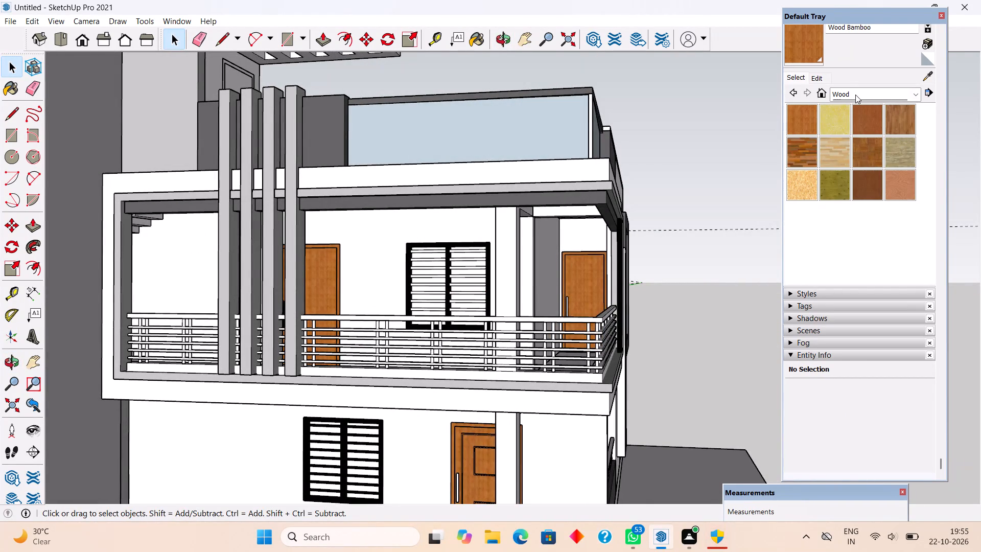
Paint the upper and ground-floor front window panes with Translucent Glass Blue from the Glass and Mirrors collection.
{"action": "left_click", "coordinate": [856, 95]}
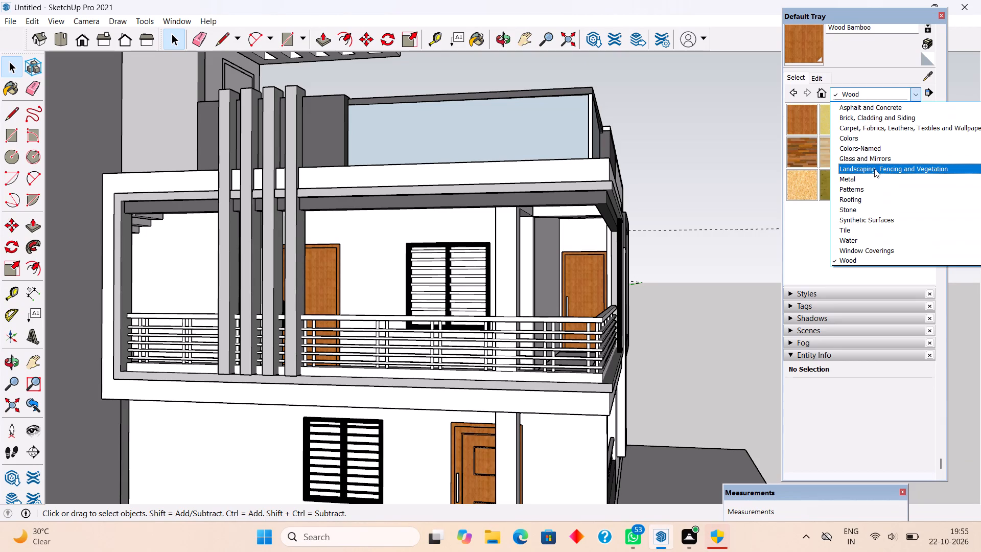
{"action": "left_click", "coordinate": [874, 159]}
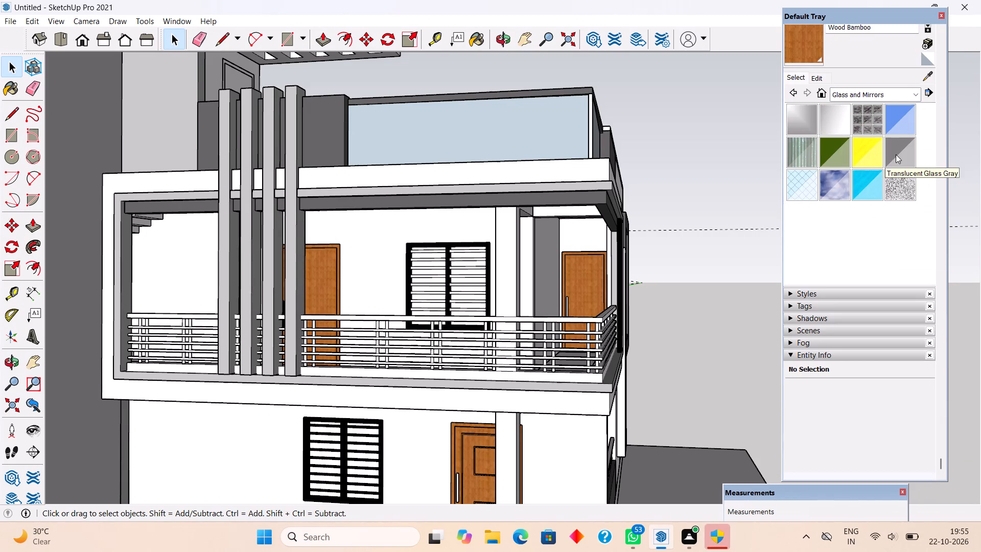
{"action": "left_click", "coordinate": [895, 114]}
{"action": "scroll", "coordinate": [387, 286], "scroll_direction": "up", "scroll_amount": 14}
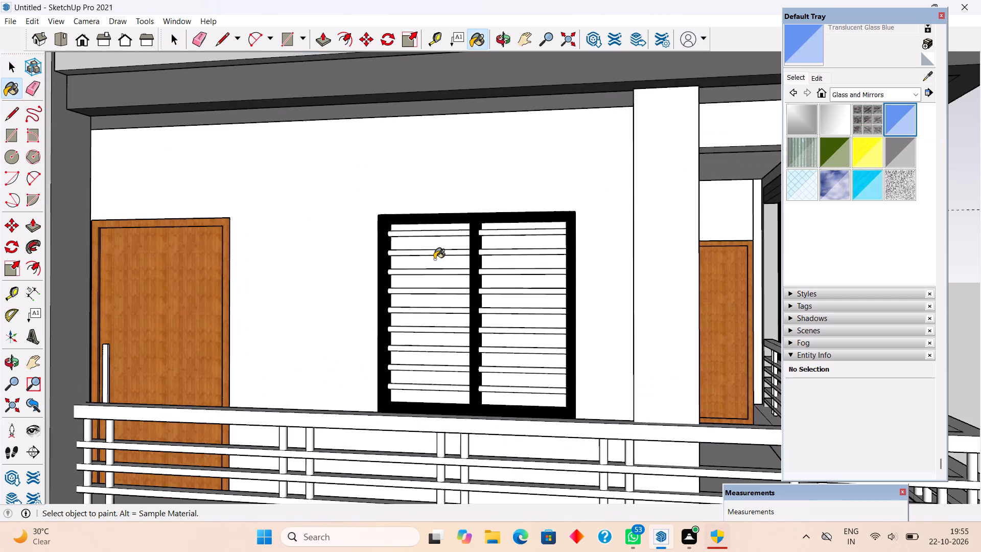
{"action": "left_click", "coordinate": [434, 259]}
{"action": "scroll", "coordinate": [508, 304], "scroll_direction": "down", "scroll_amount": 12}
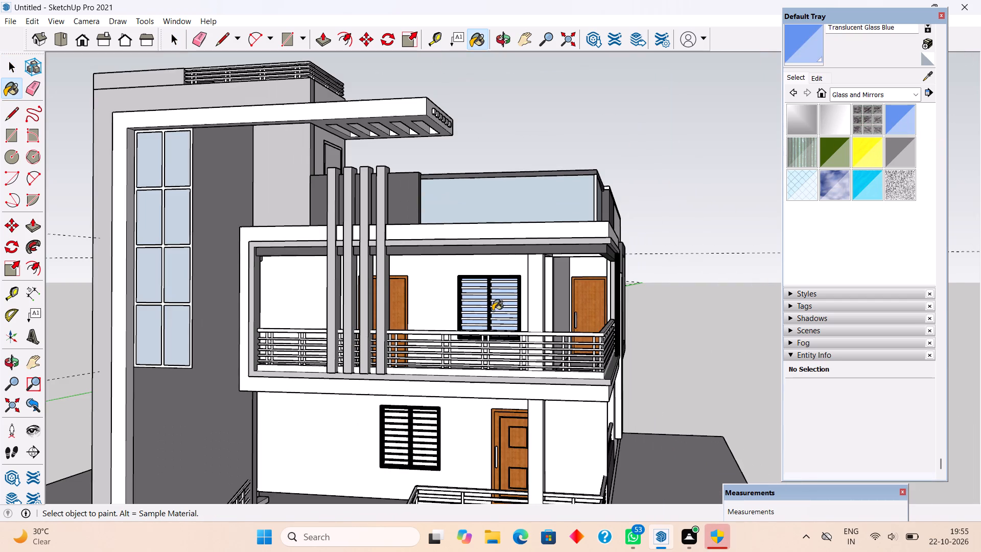
{"action": "scroll", "coordinate": [355, 478], "scroll_direction": "up", "scroll_amount": 10}
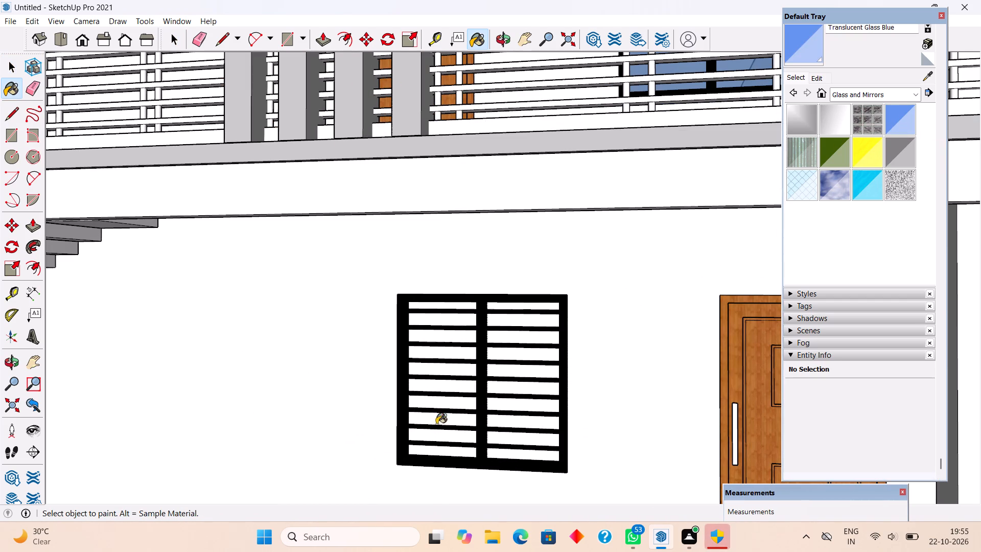
{"action": "left_click", "coordinate": [444, 401]}
Paint the glass of the ground-floor side window beside the wooden door with Translucent Glass Blue.
{"action": "scroll", "coordinate": [446, 401], "scroll_direction": "down", "scroll_amount": 5}
{"action": "scroll", "coordinate": [359, 384], "scroll_direction": "down", "scroll_amount": 3}
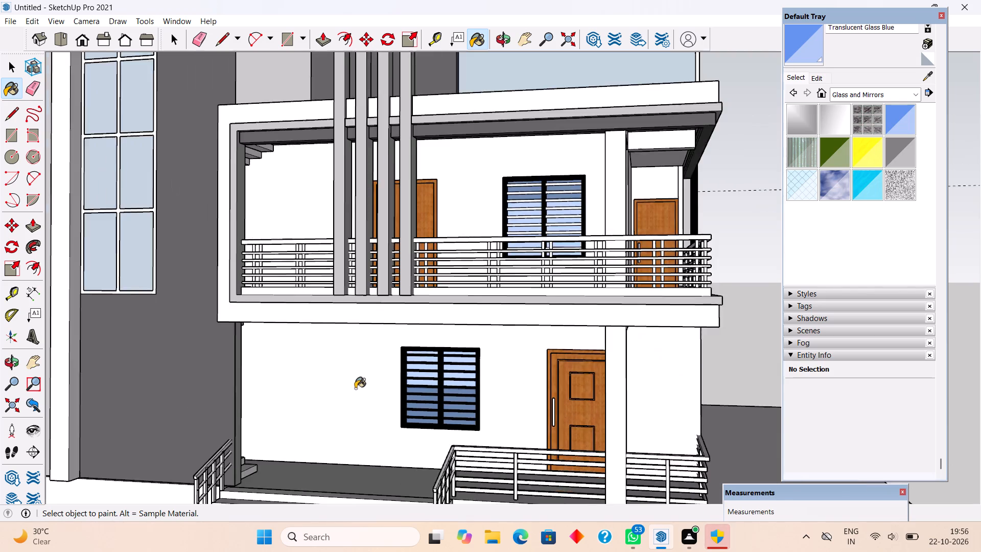
{"action": "scroll", "coordinate": [355, 388], "scroll_direction": "down", "scroll_amount": 5}
{"action": "middle_click_drag", "start_coordinate": [554, 361], "coordinate": [207, 367]}
{"action": "scroll", "coordinate": [487, 402], "scroll_direction": "up", "scroll_amount": 2}
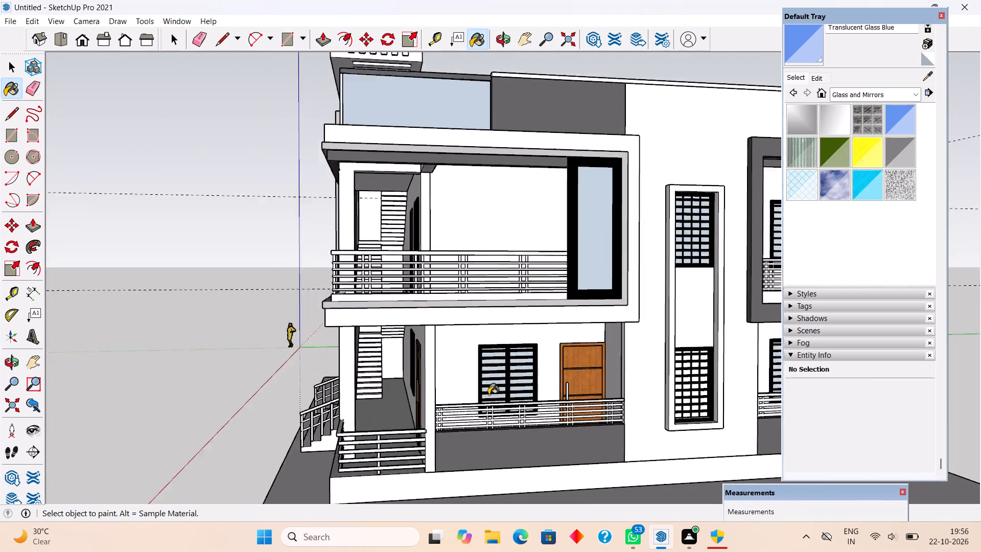
{"action": "scroll", "coordinate": [488, 395], "scroll_direction": "up", "scroll_amount": 10}
{"action": "left_click", "coordinate": [486, 369]}
Paint the balcony's tall black-framed pane and the upper grille window in the narrow vertical surround with Translucent Glass Blue.
{"action": "scroll", "coordinate": [476, 367], "scroll_direction": "down", "scroll_amount": 6}
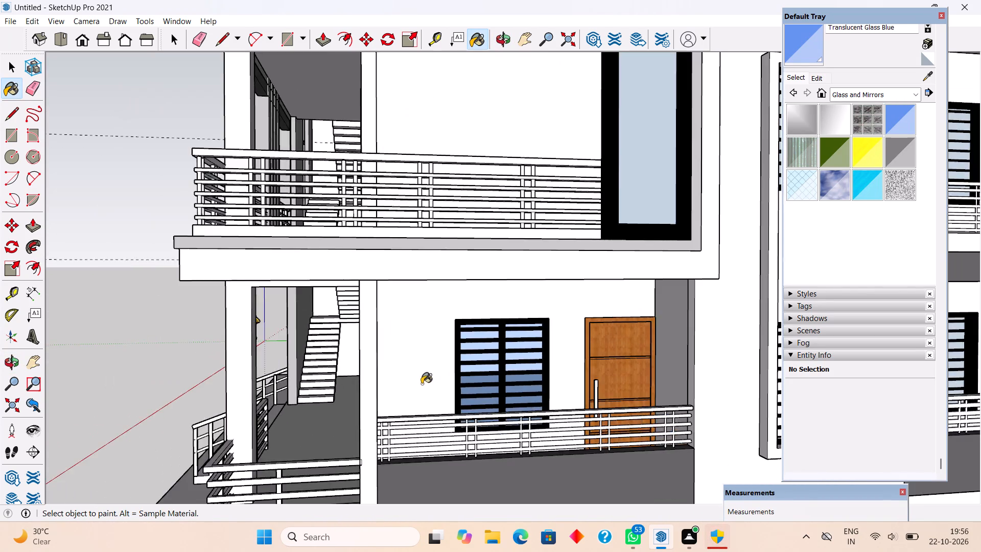
{"action": "scroll", "coordinate": [422, 384], "scroll_direction": "down", "scroll_amount": 3}
{"action": "left_click", "coordinate": [583, 261]}
{"action": "scroll", "coordinate": [518, 278], "scroll_direction": "down", "scroll_amount": 5}
{"action": "scroll", "coordinate": [408, 313], "scroll_direction": "down", "scroll_amount": 3}
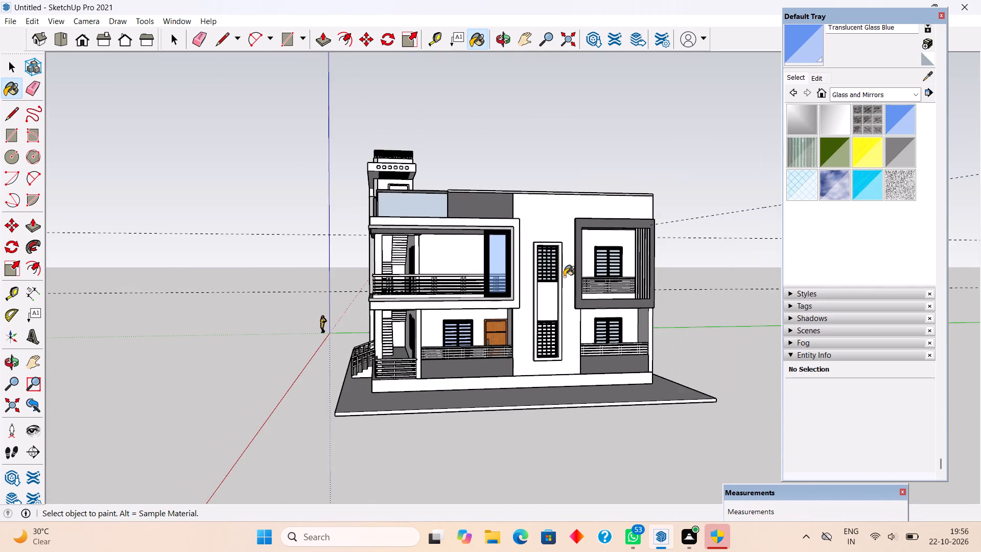
{"action": "scroll", "coordinate": [565, 276], "scroll_direction": "up", "scroll_amount": 14}
{"action": "left_click", "coordinate": [537, 269]}
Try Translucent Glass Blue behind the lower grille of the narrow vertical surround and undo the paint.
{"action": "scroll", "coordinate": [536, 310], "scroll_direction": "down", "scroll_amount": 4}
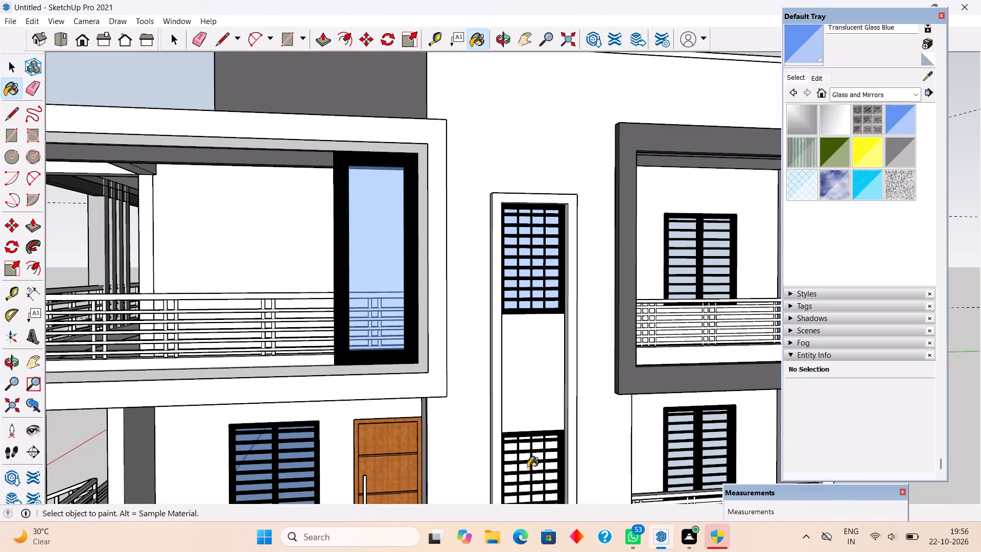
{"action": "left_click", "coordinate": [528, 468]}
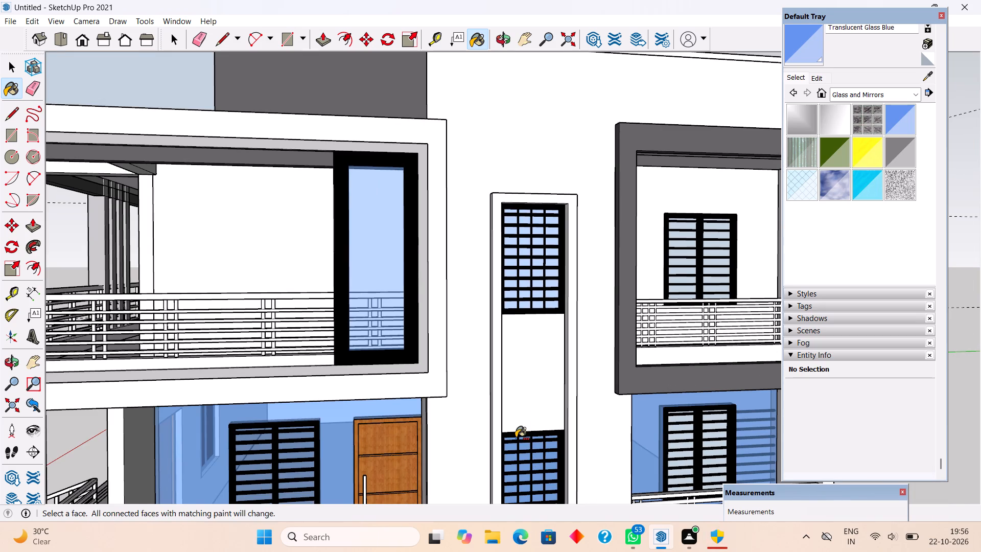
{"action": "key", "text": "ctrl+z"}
Paint the glass of the window inside the dark grey balcony frame and the window below it with Translucent Glass Blue.
{"action": "scroll", "coordinate": [506, 403], "scroll_direction": "down", "scroll_amount": 5}
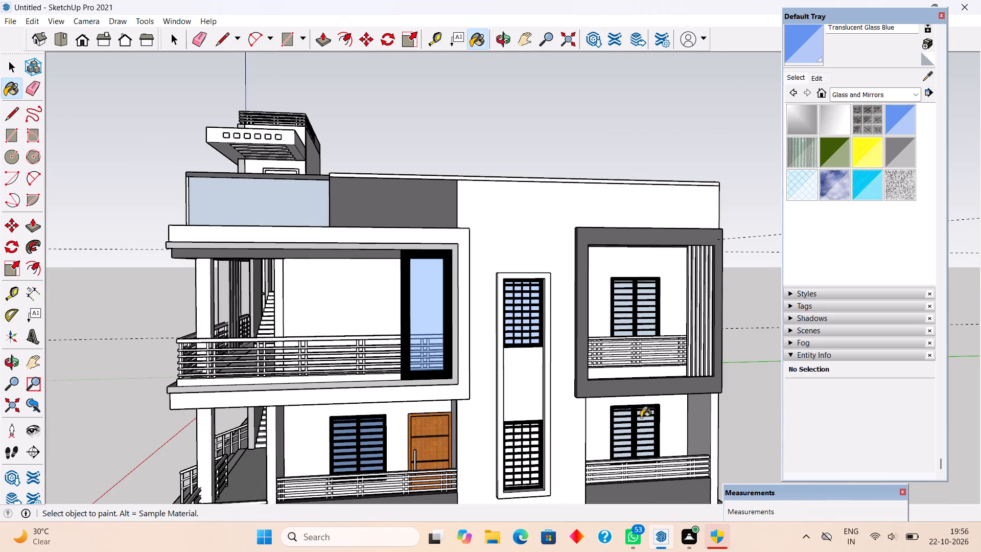
{"action": "scroll", "coordinate": [641, 418], "scroll_direction": "up", "scroll_amount": 10}
{"action": "left_click", "coordinate": [644, 419]}
{"action": "scroll", "coordinate": [626, 421], "scroll_direction": "down", "scroll_amount": 4}
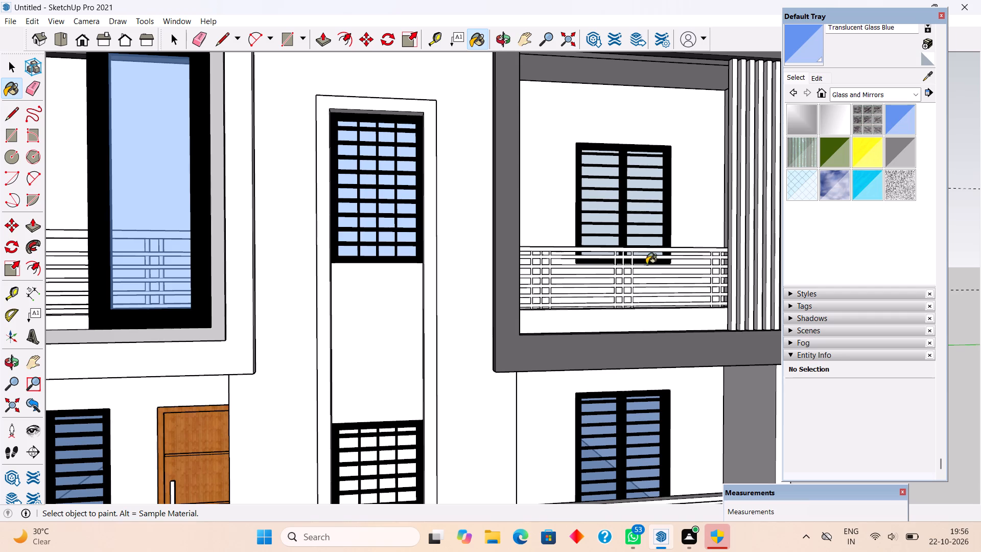
{"action": "scroll", "coordinate": [638, 217], "scroll_direction": "up", "scroll_amount": 1}
{"action": "left_click", "coordinate": [633, 220]}
{"action": "scroll", "coordinate": [633, 220], "scroll_direction": "down", "scroll_amount": 5}
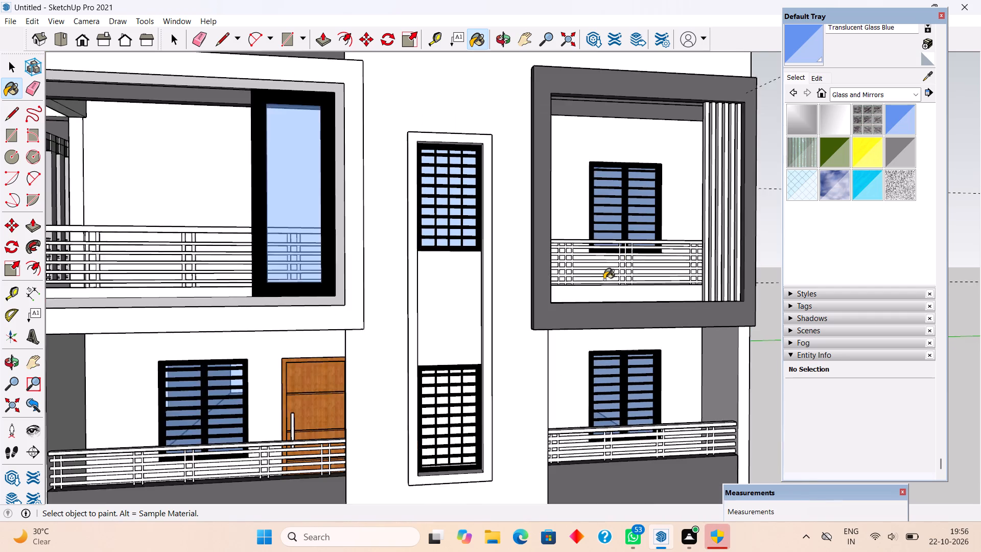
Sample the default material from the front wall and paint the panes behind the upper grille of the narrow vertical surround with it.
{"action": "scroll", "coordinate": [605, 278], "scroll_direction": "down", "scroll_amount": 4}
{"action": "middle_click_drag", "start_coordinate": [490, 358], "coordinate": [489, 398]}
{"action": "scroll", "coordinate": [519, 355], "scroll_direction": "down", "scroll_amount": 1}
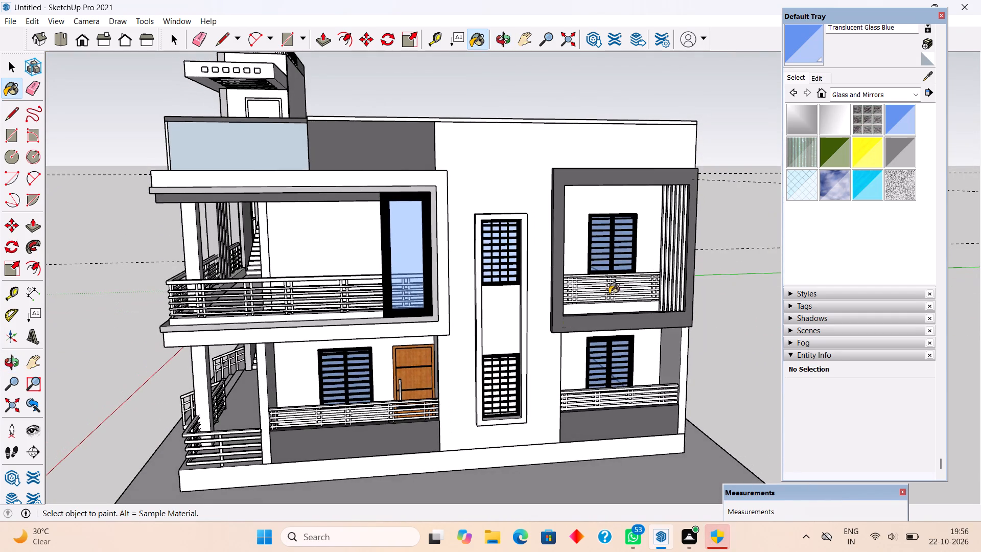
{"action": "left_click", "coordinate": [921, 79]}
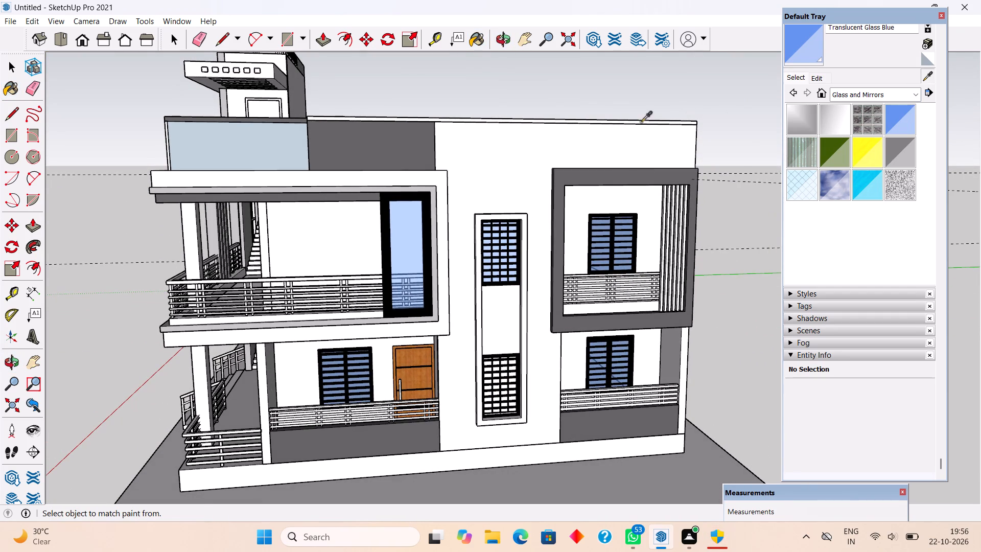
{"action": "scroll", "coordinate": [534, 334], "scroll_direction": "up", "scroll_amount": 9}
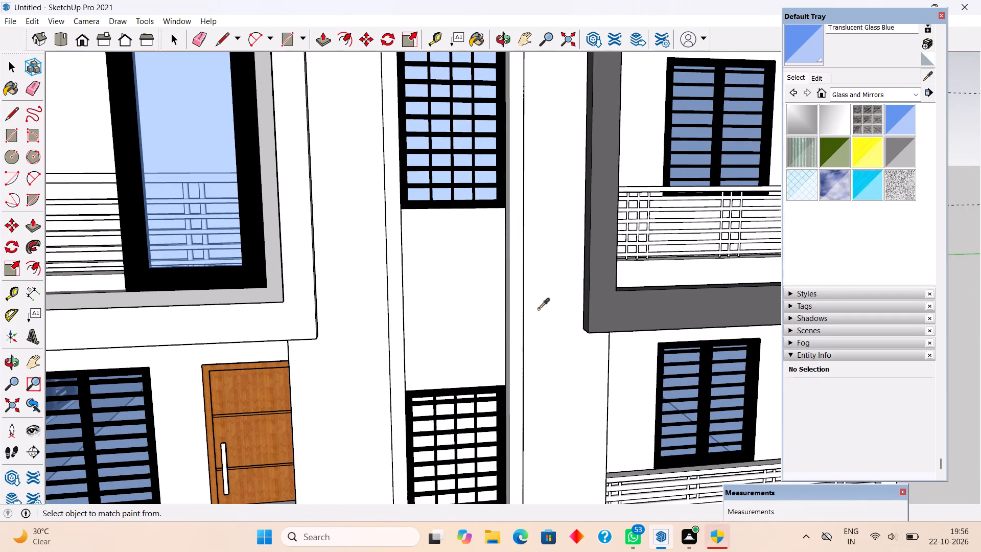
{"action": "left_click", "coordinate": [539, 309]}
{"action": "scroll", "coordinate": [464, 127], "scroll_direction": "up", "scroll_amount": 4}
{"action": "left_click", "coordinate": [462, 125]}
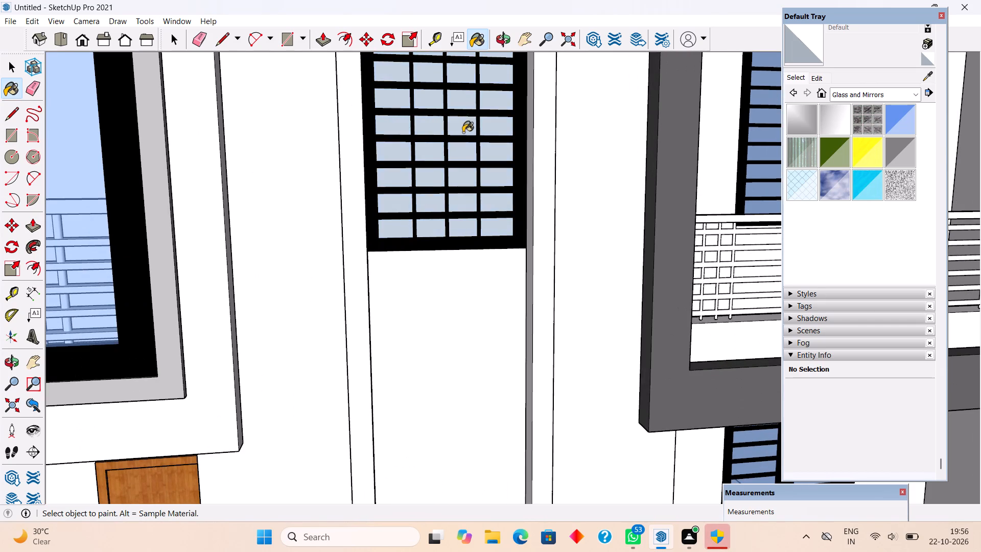
Paint the area behind the lower grille of the narrow vertical surround with the default material.
{"action": "scroll", "coordinate": [468, 181], "scroll_direction": "down", "scroll_amount": 12}
{"action": "middle_click_drag", "start_coordinate": [514, 375], "coordinate": [565, 184]}
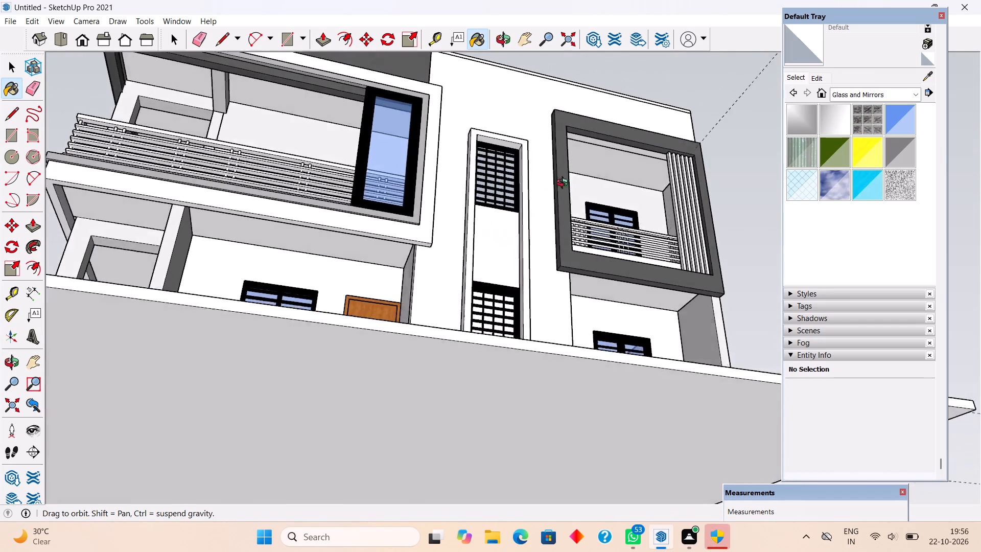
{"action": "middle_click_drag", "start_coordinate": [565, 184], "coordinate": [604, 369]}
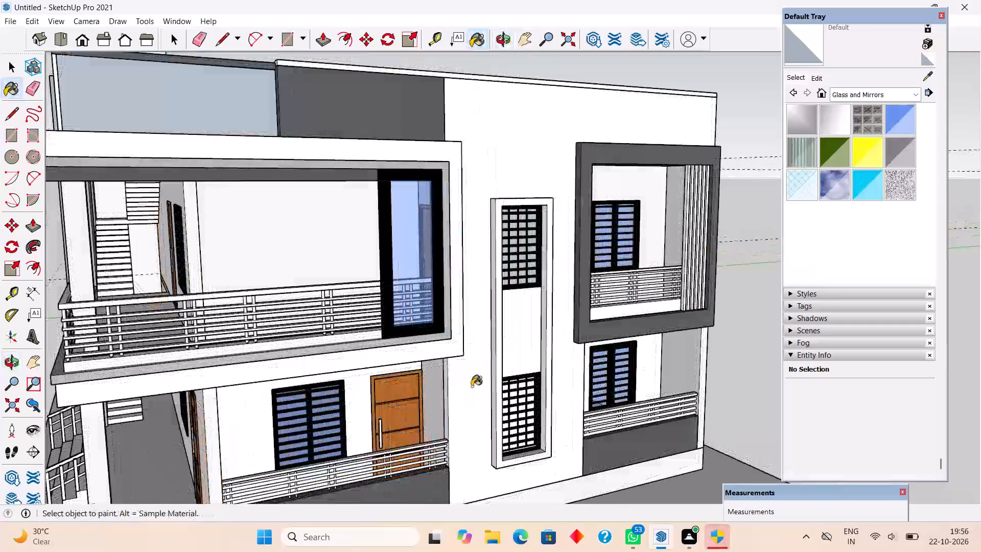
{"action": "scroll", "coordinate": [472, 386], "scroll_direction": "up", "scroll_amount": 5}
{"action": "scroll", "coordinate": [596, 409], "scroll_direction": "up", "scroll_amount": 9}
{"action": "left_click", "coordinate": [529, 392]}
{"action": "scroll", "coordinate": [513, 352], "scroll_direction": "down", "scroll_amount": 2}
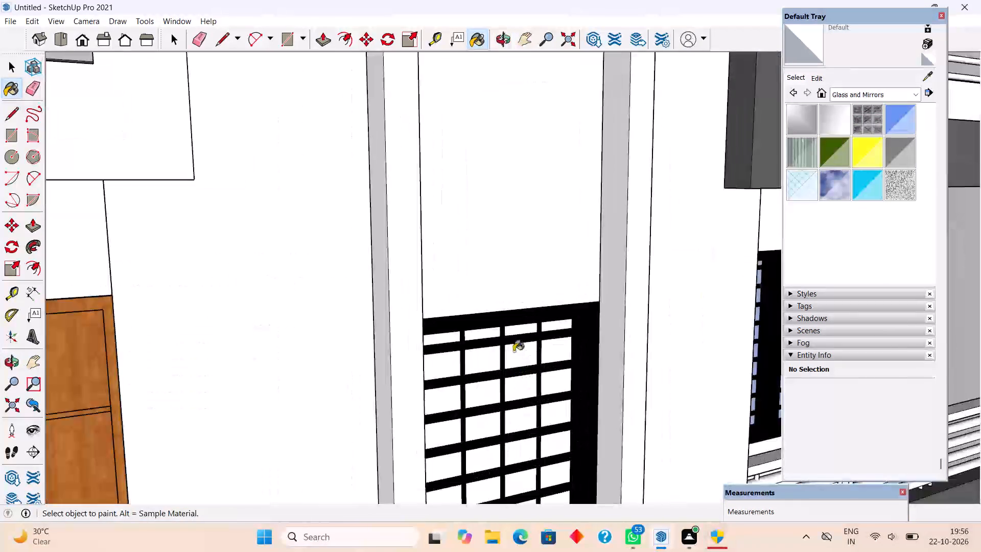
Paint the panes behind the upper grille of the narrow vertical surround with white Color M00.
{"action": "scroll", "coordinate": [513, 351], "scroll_direction": "down", "scroll_amount": 9}
{"action": "scroll", "coordinate": [504, 226], "scroll_direction": "down", "scroll_amount": 5}
{"action": "middle_click_drag", "start_coordinate": [508, 299], "coordinate": [262, 312]}
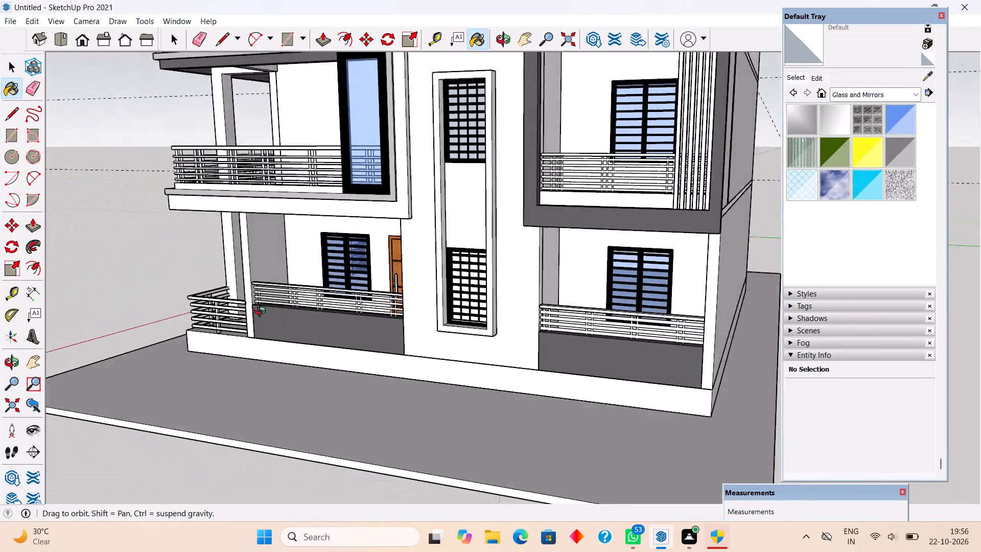
{"action": "middle_click_drag", "start_coordinate": [262, 312], "coordinate": [465, 327]}
{"action": "left_click", "coordinate": [869, 95]}
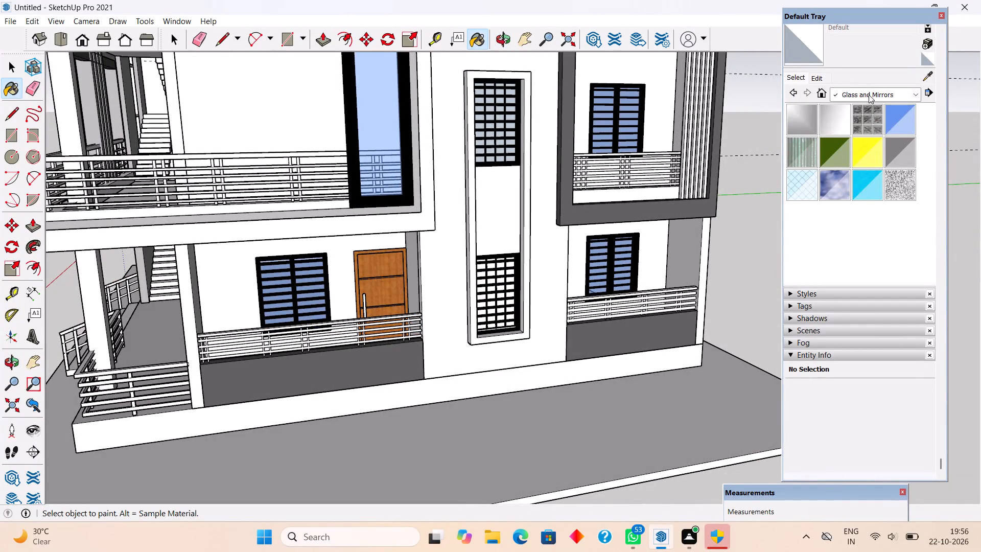
{"action": "left_click", "coordinate": [856, 138]}
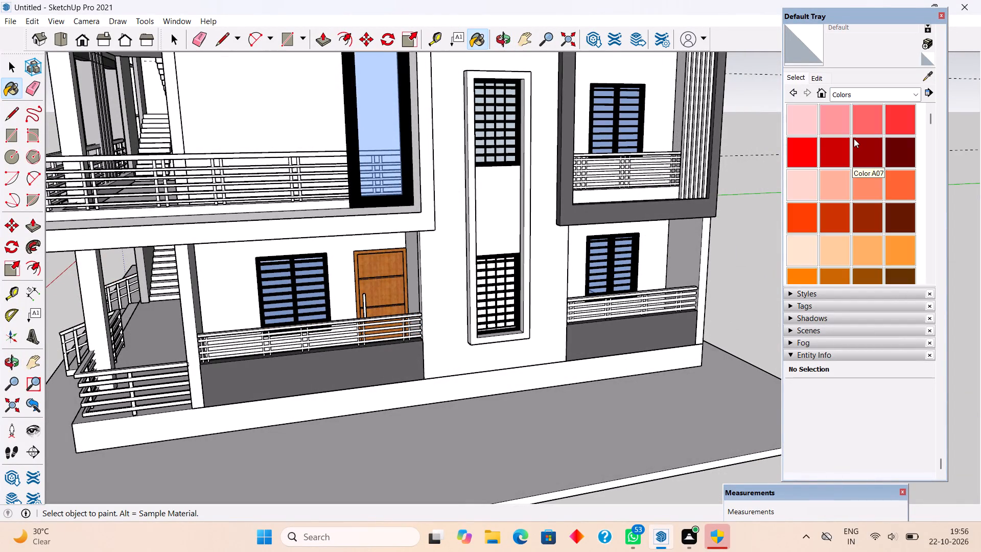
{"action": "scroll", "coordinate": [854, 139], "scroll_direction": "down", "scroll_amount": 15}
{"action": "scroll", "coordinate": [853, 145], "scroll_direction": "up", "scroll_amount": 2}
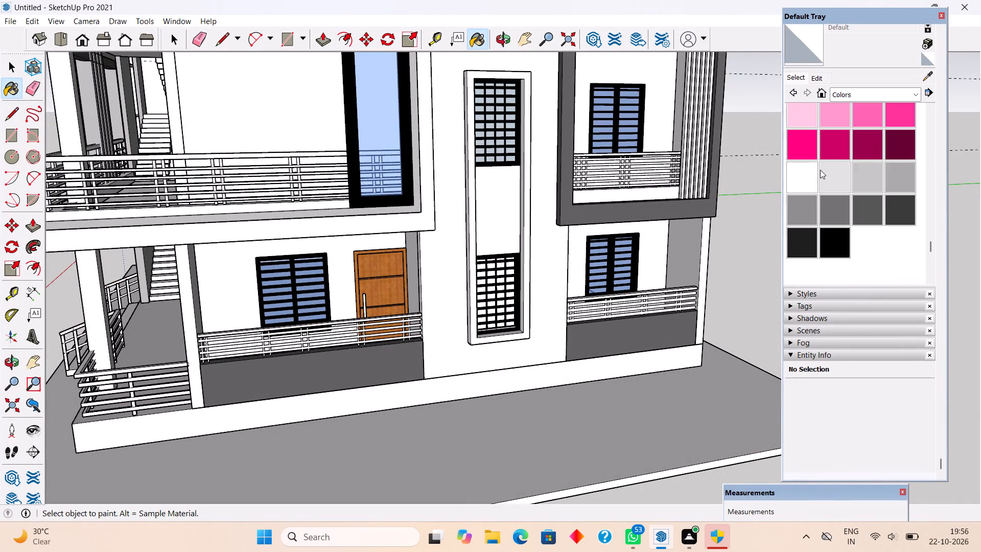
{"action": "left_click", "coordinate": [810, 177]}
{"action": "scroll", "coordinate": [588, 108], "scroll_direction": "up", "scroll_amount": 5}
{"action": "scroll", "coordinate": [476, 116], "scroll_direction": "up", "scroll_amount": 8}
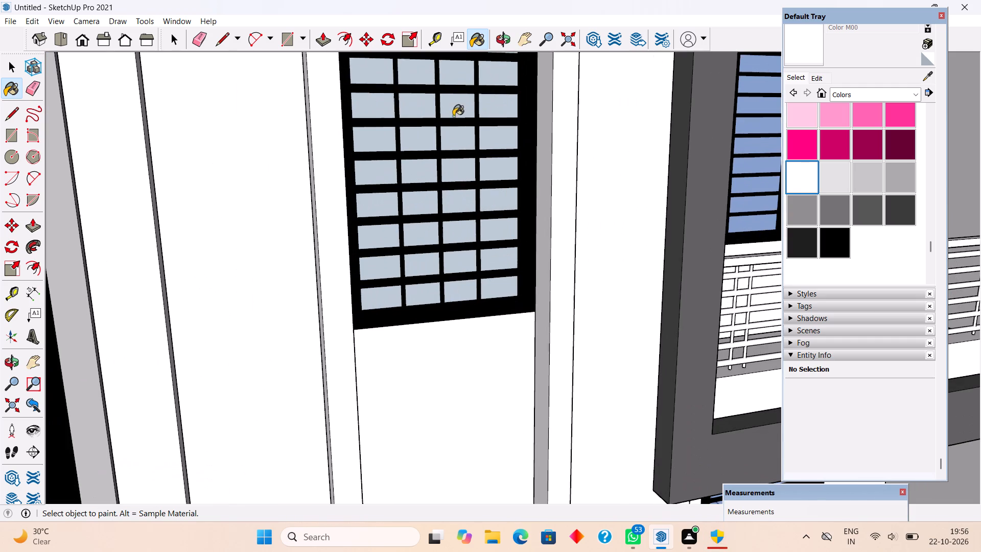
{"action": "left_click", "coordinate": [454, 110]}
{"action": "scroll", "coordinate": [454, 110], "scroll_direction": "down", "scroll_amount": 16}
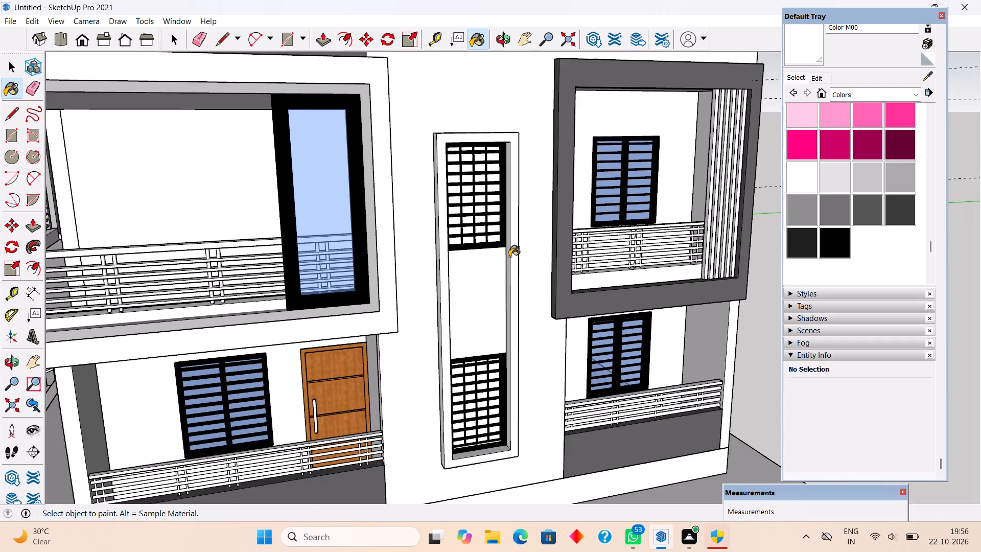
{"action": "scroll", "coordinate": [509, 257], "scroll_direction": "down", "scroll_amount": 11}
{"action": "key", "text": "space"}
Sample Color M01 from the first-floor balcony's back wall and paint the main front wall around the narrow vertical surround with it.
{"action": "middle_click_drag", "start_coordinate": [515, 240], "coordinate": [543, 176]}
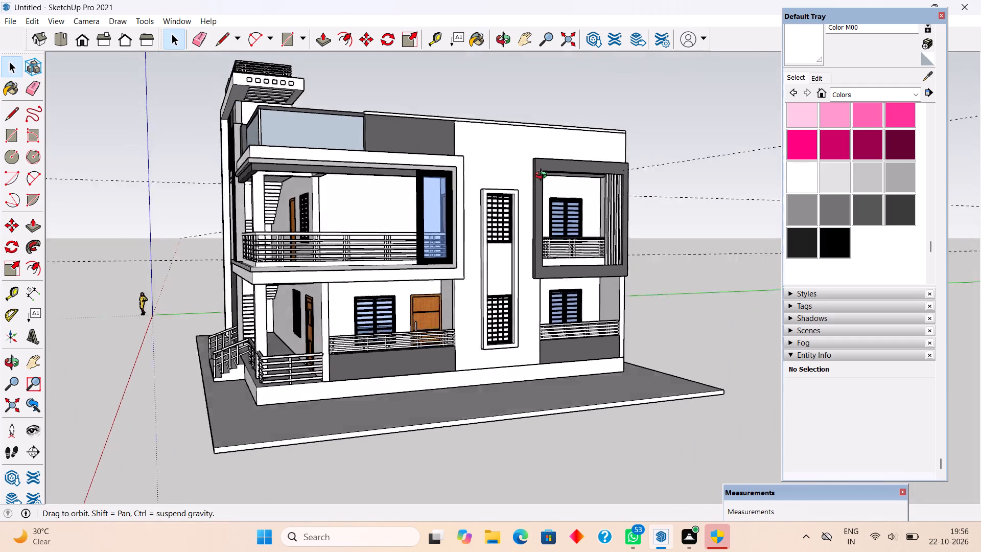
{"action": "middle_click_drag", "start_coordinate": [543, 176], "coordinate": [618, 184]}
{"action": "scroll", "coordinate": [618, 184], "scroll_direction": "up", "scroll_amount": 3}
{"action": "scroll", "coordinate": [565, 255], "scroll_direction": "up", "scroll_amount": 1}
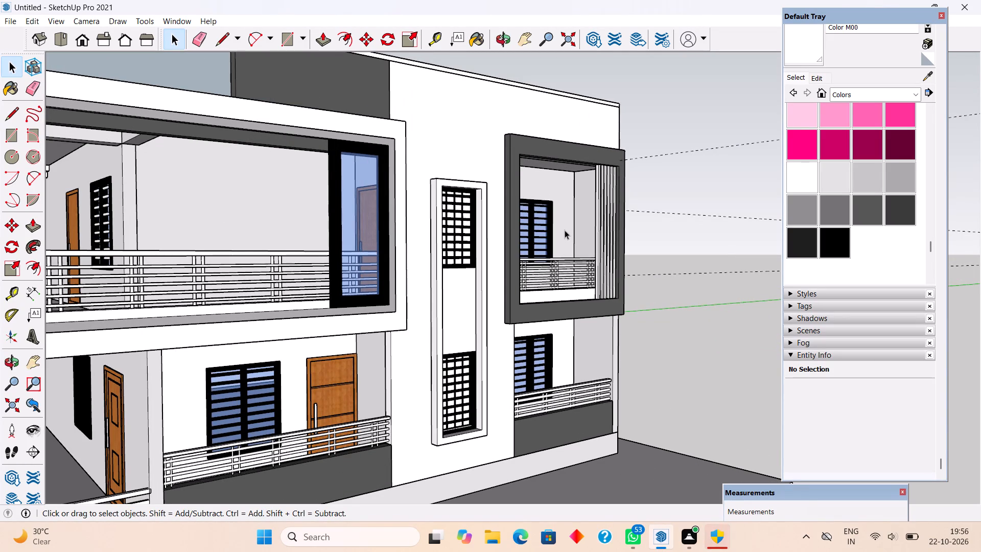
{"action": "scroll", "coordinate": [565, 230], "scroll_direction": "down", "scroll_amount": 3}
{"action": "middle_click_drag", "start_coordinate": [413, 247], "coordinate": [422, 257]}
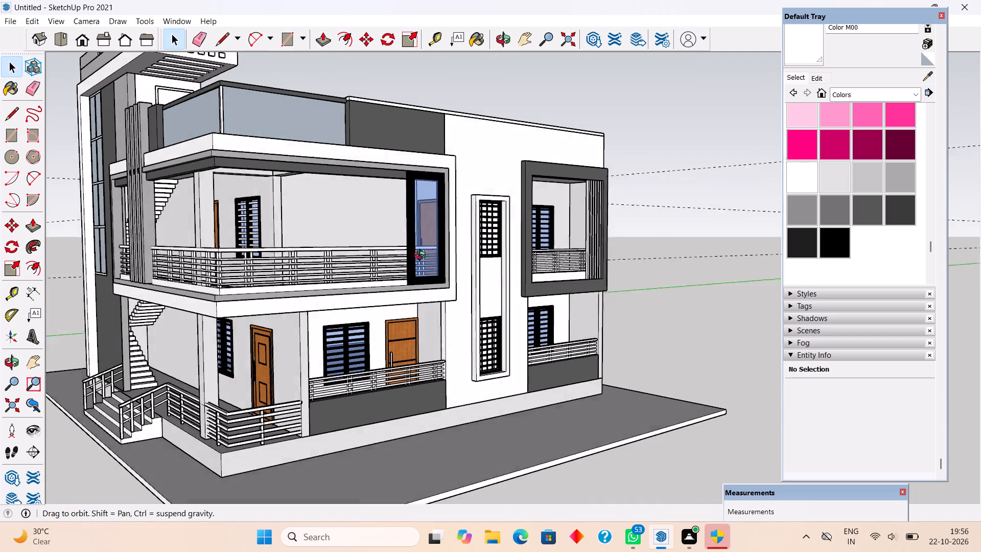
{"action": "middle_click_drag", "start_coordinate": [422, 257], "coordinate": [465, 307]}
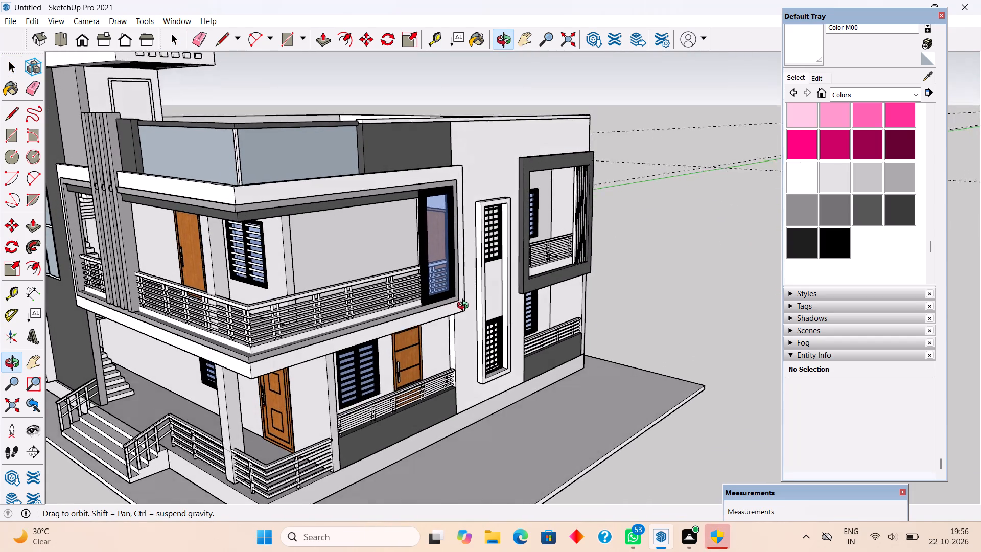
{"action": "middle_click_drag", "start_coordinate": [465, 307], "coordinate": [407, 289]}
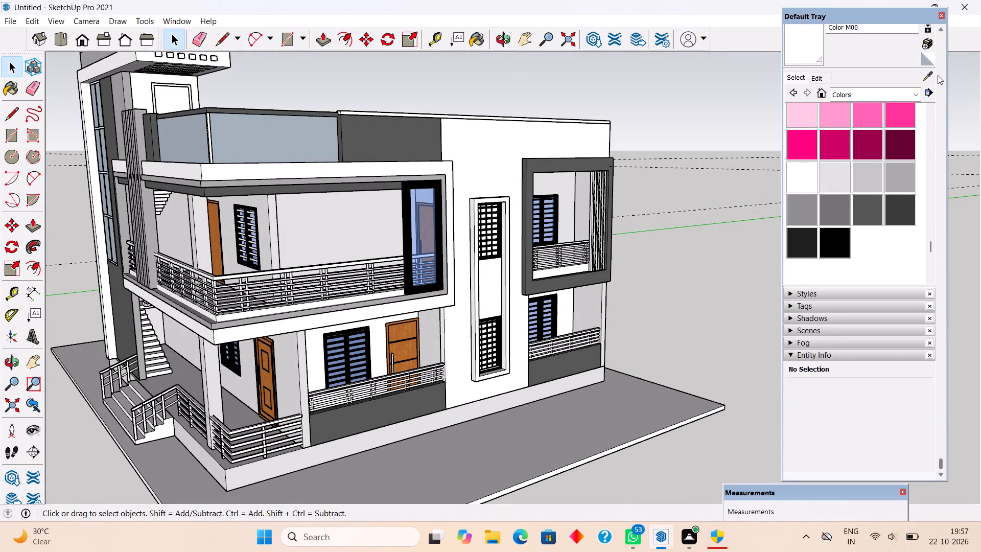
{"action": "left_click", "coordinate": [924, 76]}
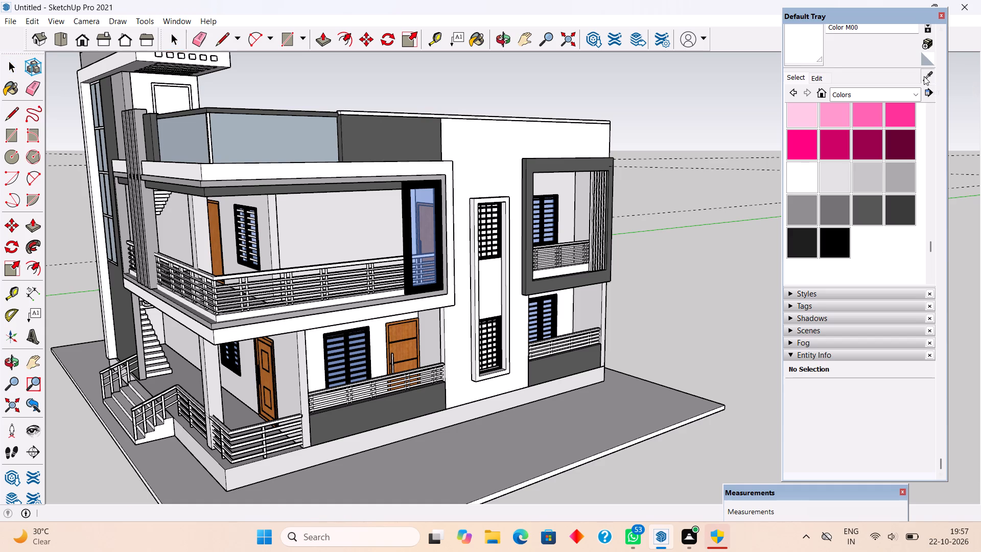
{"action": "left_click", "coordinate": [359, 231]}
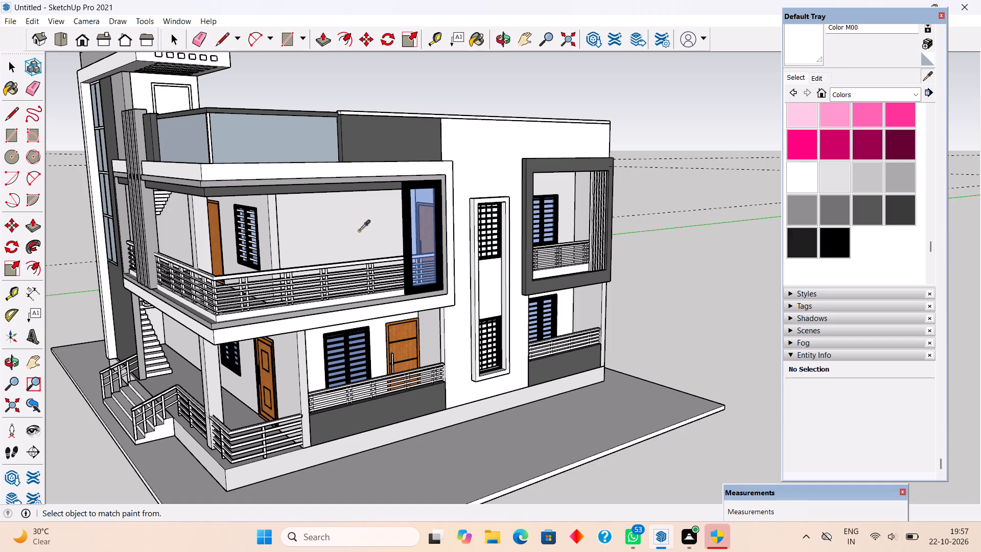
{"action": "left_click", "coordinate": [511, 169]}
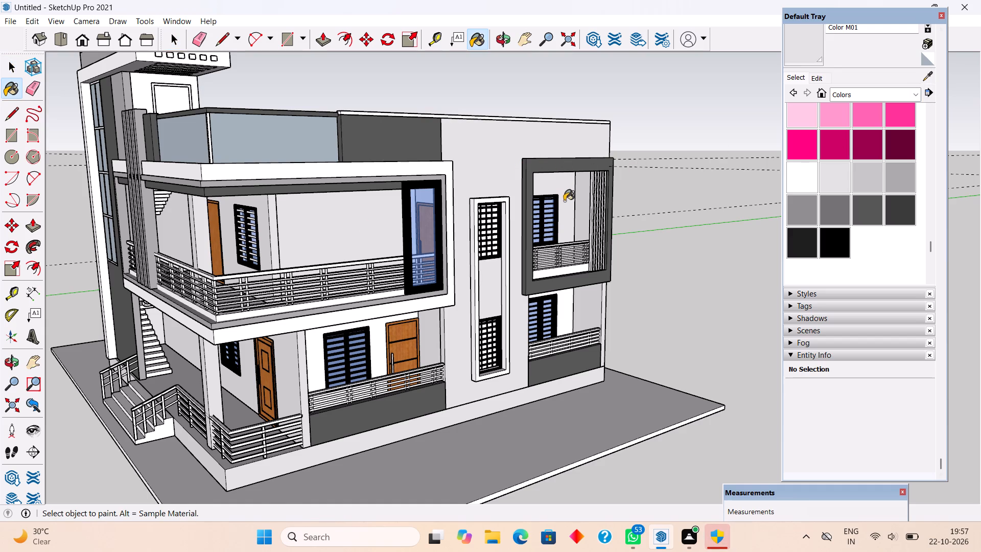
Paint the walls beside the window below the grey frame, around the ground-floor side door and above the balcony door with Color M01.
{"action": "scroll", "coordinate": [565, 203], "scroll_direction": "up", "scroll_amount": 1}
{"action": "scroll", "coordinate": [575, 318], "scroll_direction": "up", "scroll_amount": 1}
{"action": "left_click", "coordinate": [561, 326]}
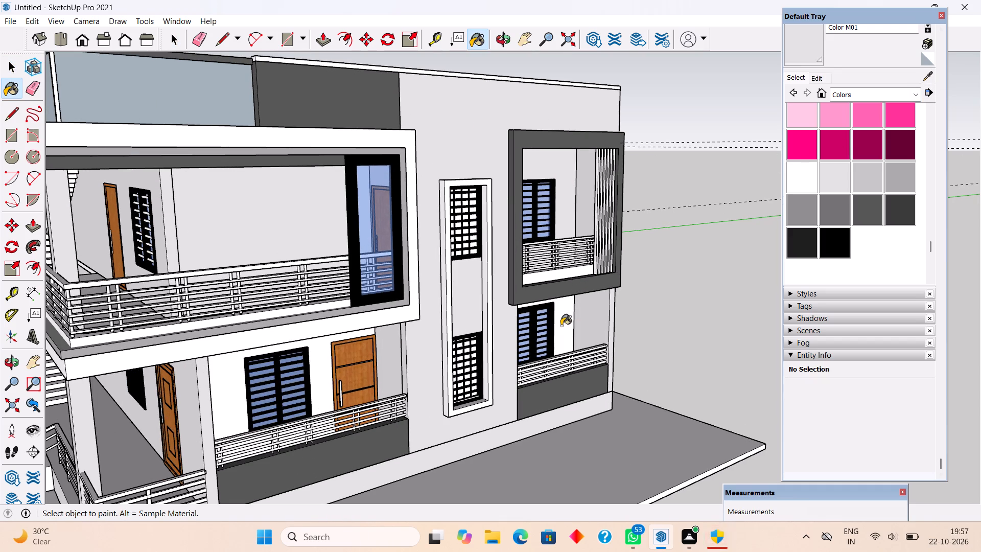
{"action": "middle_click_drag", "start_coordinate": [394, 237], "coordinate": [551, 205]}
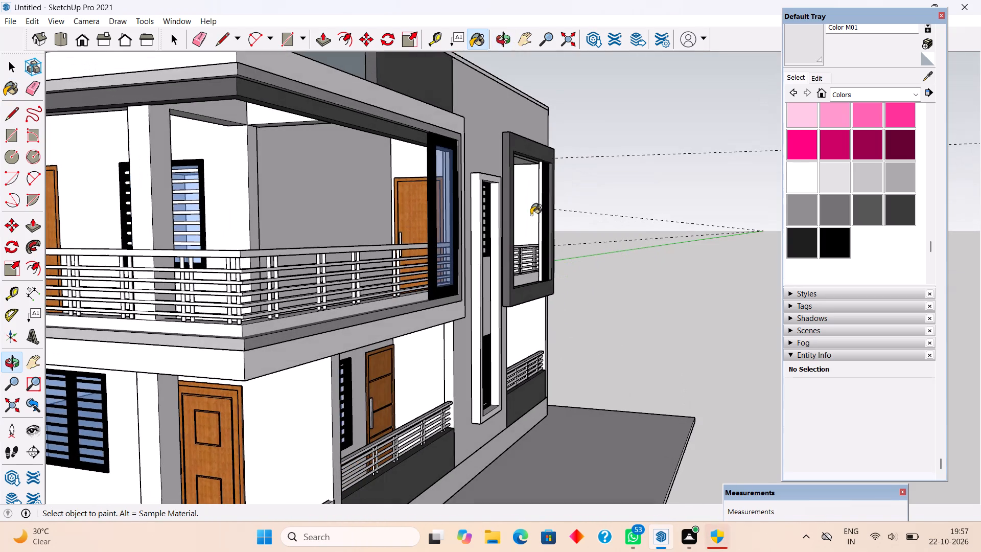
{"action": "left_click", "coordinate": [411, 362]}
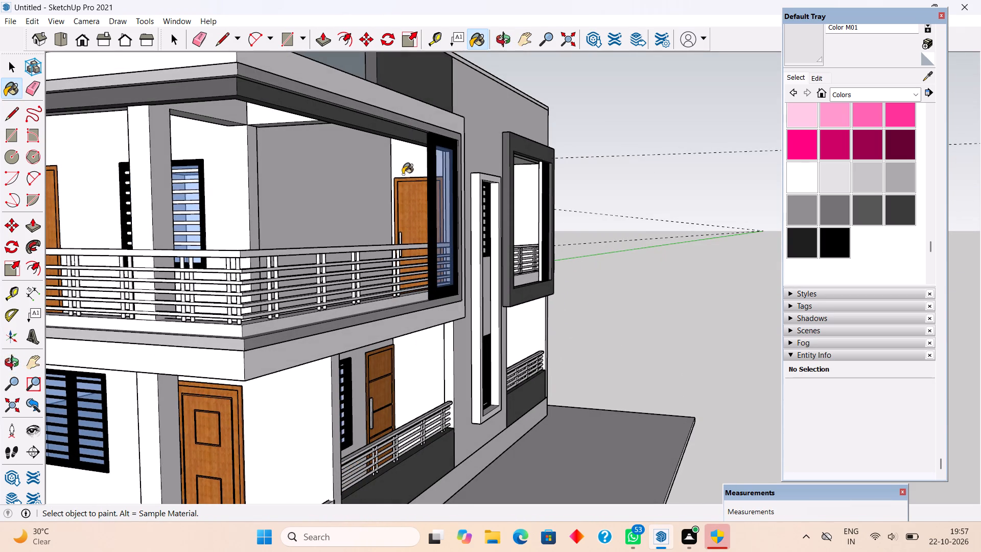
{"action": "left_click", "coordinate": [405, 157]}
Examine the house from the front, stair and balcony sides to check the wall and window materials.
{"action": "scroll", "coordinate": [306, 132], "scroll_direction": "down", "scroll_amount": 5}
{"action": "middle_click_drag", "start_coordinate": [516, 202], "coordinate": [322, 203]}
{"action": "scroll", "coordinate": [454, 220], "scroll_direction": "down", "scroll_amount": 1}
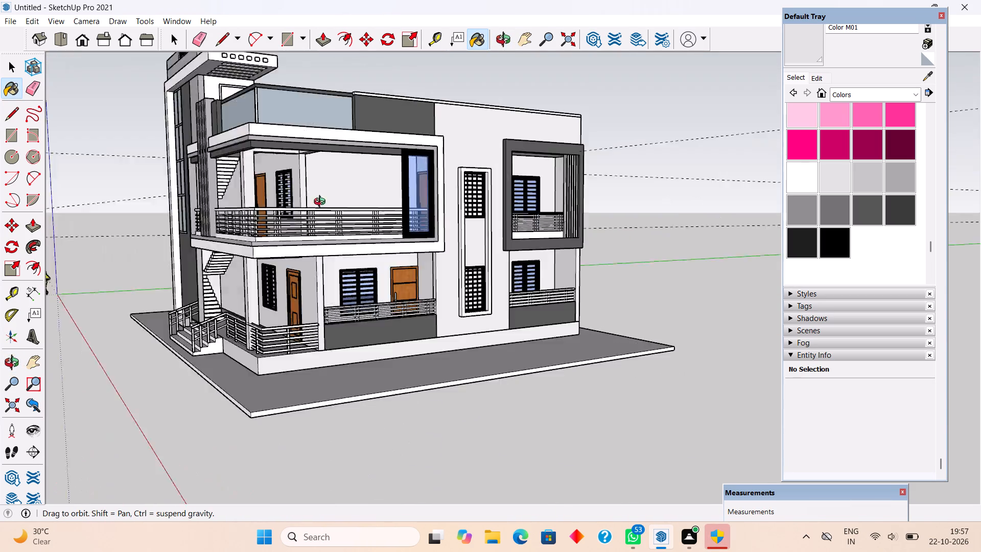
{"action": "middle_click_drag", "start_coordinate": [322, 203], "coordinate": [351, 142]}
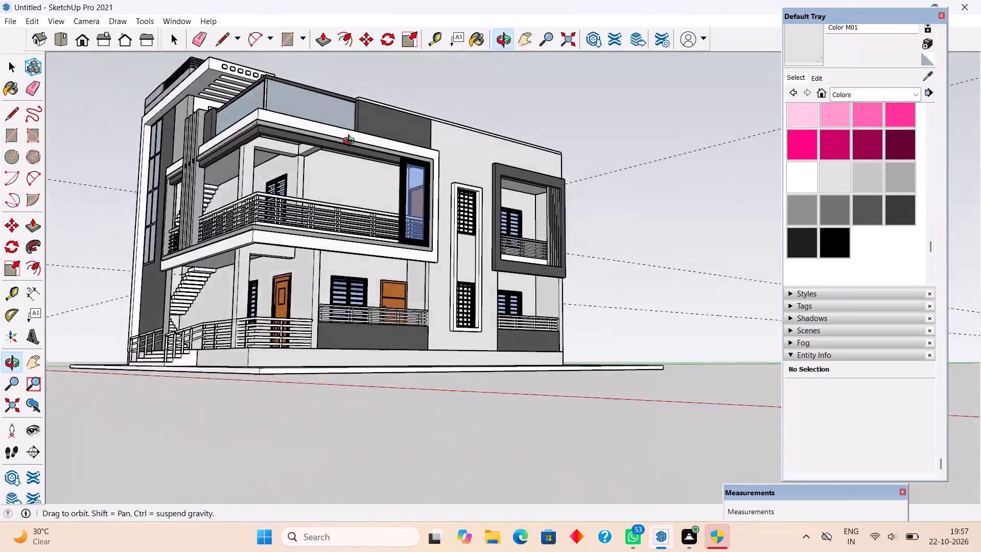
{"action": "middle_click_drag", "start_coordinate": [351, 142], "coordinate": [561, 226]}
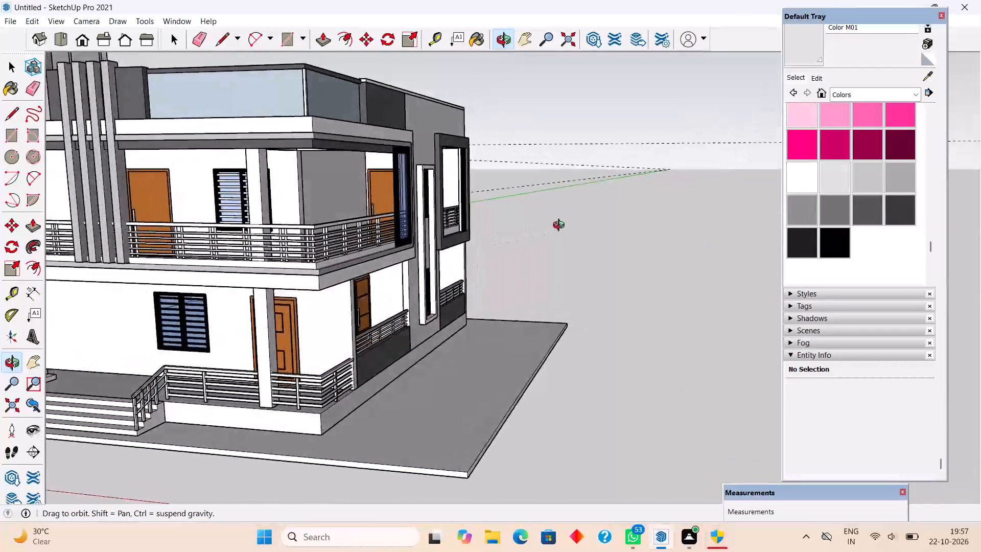
{"action": "middle_click_drag", "start_coordinate": [561, 226], "coordinate": [603, 228]}
{"action": "scroll", "coordinate": [602, 226], "scroll_direction": "down", "scroll_amount": 3}
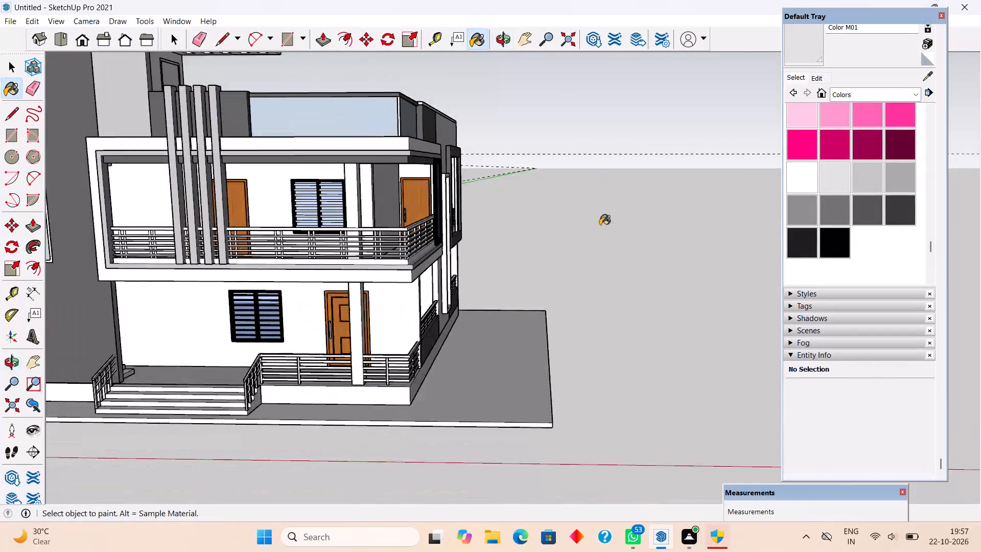
{"action": "scroll", "coordinate": [600, 225], "scroll_direction": "down", "scroll_amount": 3}
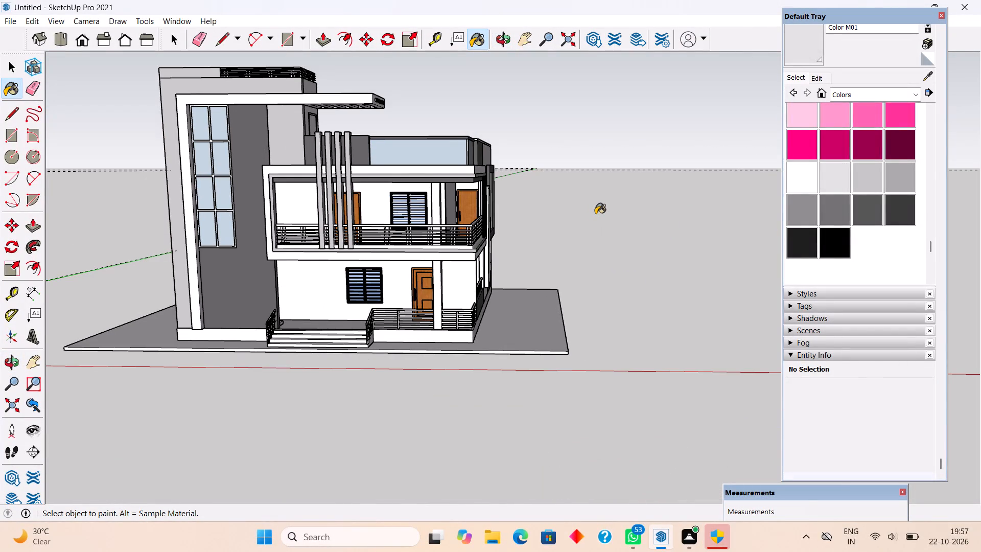
{"action": "scroll", "coordinate": [595, 214], "scroll_direction": "up", "scroll_amount": 2}
{"action": "middle_click_drag", "start_coordinate": [525, 194], "coordinate": [173, 154]}
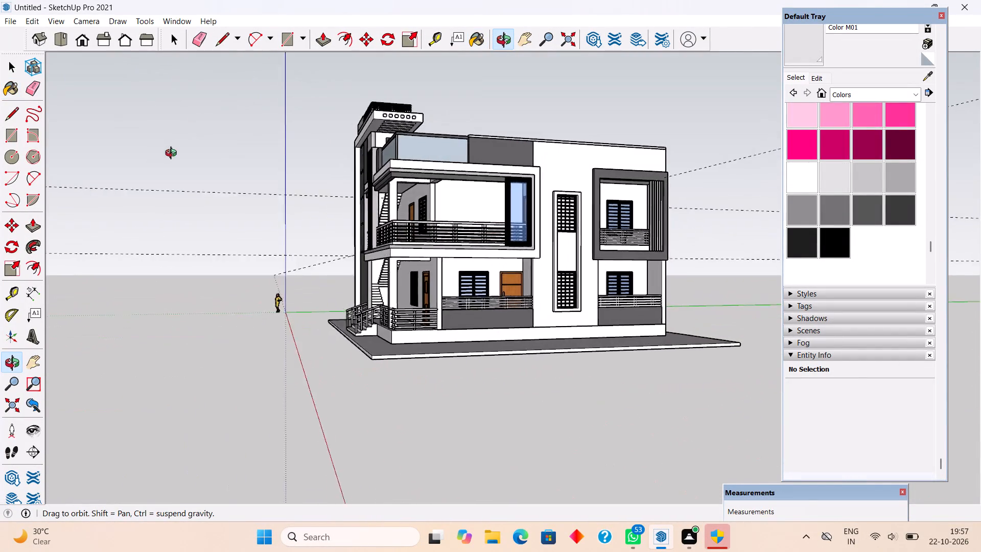
{"action": "middle_click_drag", "start_coordinate": [173, 154], "coordinate": [124, 168]}
{"action": "scroll", "coordinate": [580, 179], "scroll_direction": "up", "scroll_amount": 3}
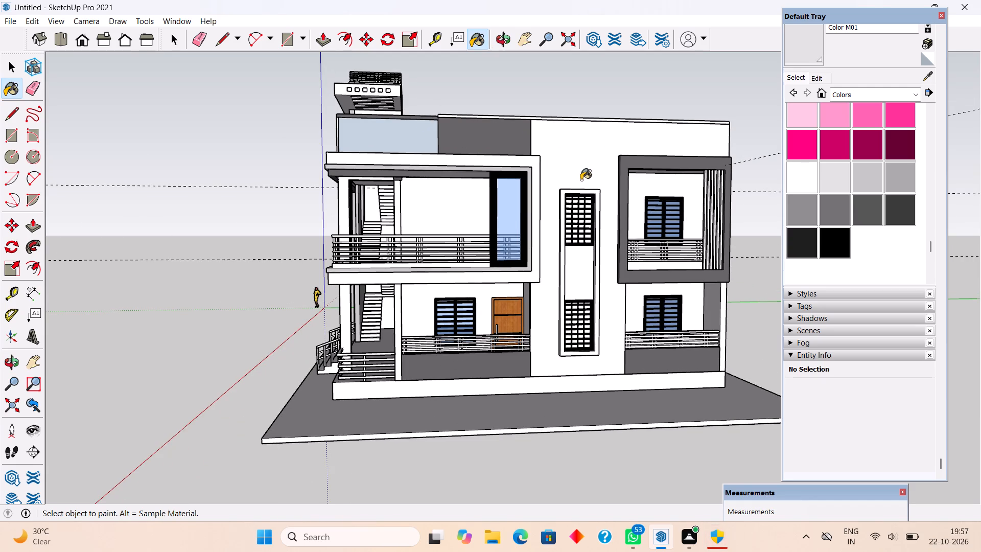
{"action": "key", "text": "space"}
Paint the balcony's tall black-framed pane with Translucent Glass Gray.
{"action": "scroll", "coordinate": [581, 180], "scroll_direction": "down", "scroll_amount": 4}
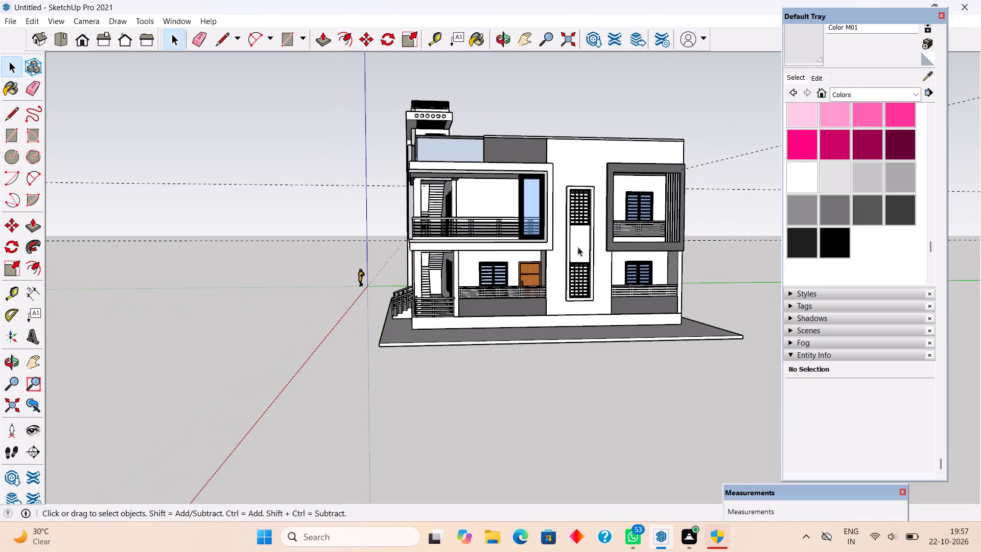
{"action": "left_click", "coordinate": [870, 90]}
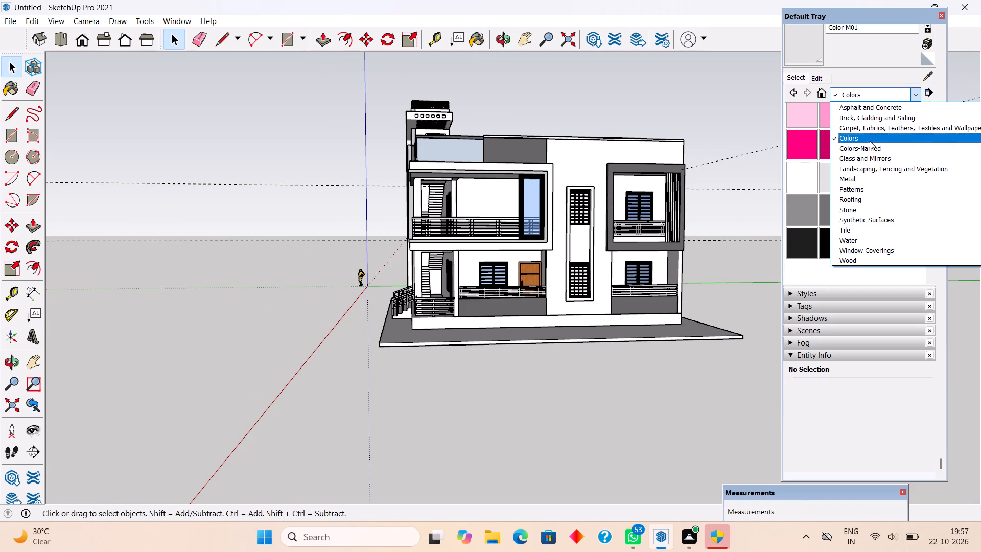
{"action": "left_click", "coordinate": [872, 157]}
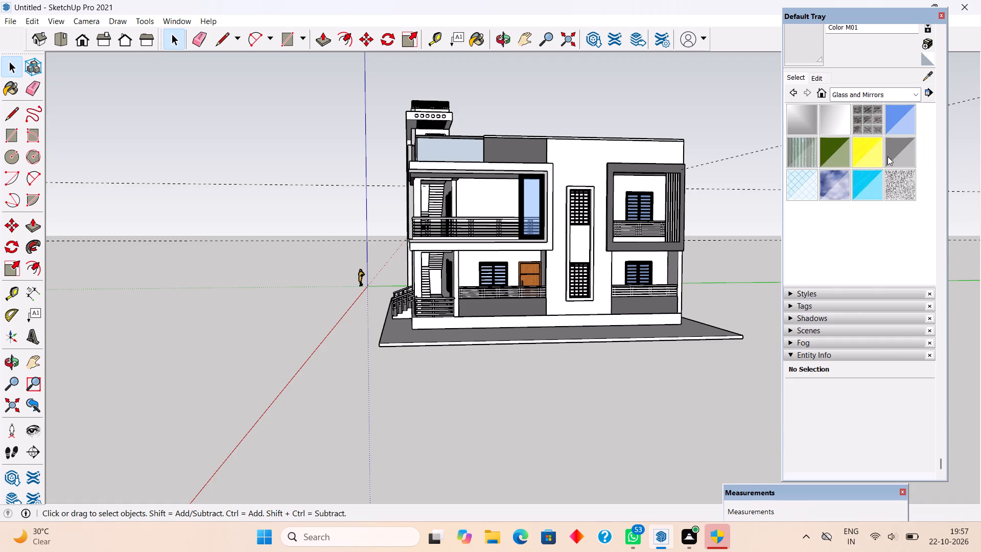
{"action": "left_click", "coordinate": [887, 156]}
{"action": "left_click", "coordinate": [528, 202]}
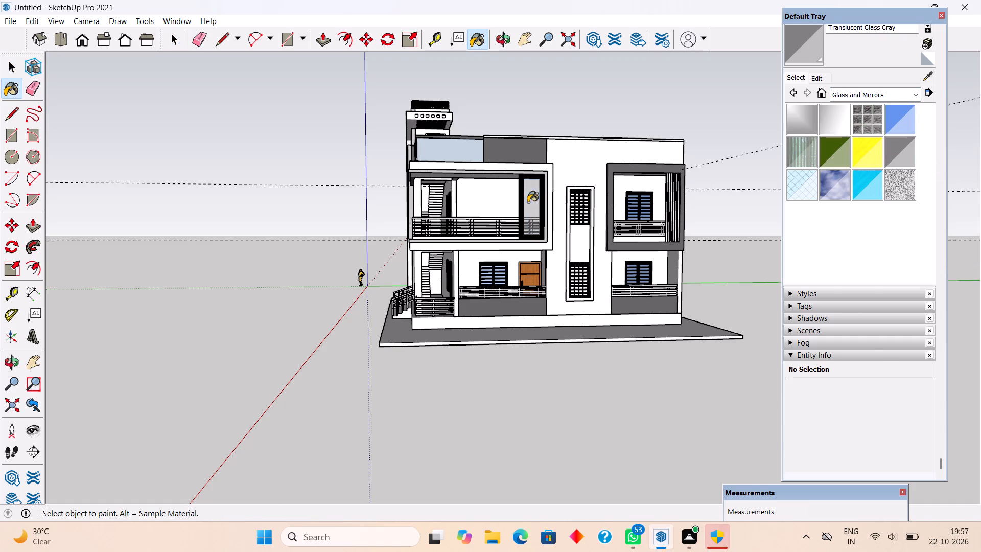
Paint the nine horizontal bars of the ground-floor window beside the panelled entrance door with the Aluminum metal material.
{"action": "middle_click_drag", "start_coordinate": [537, 244], "coordinate": [896, 261]}
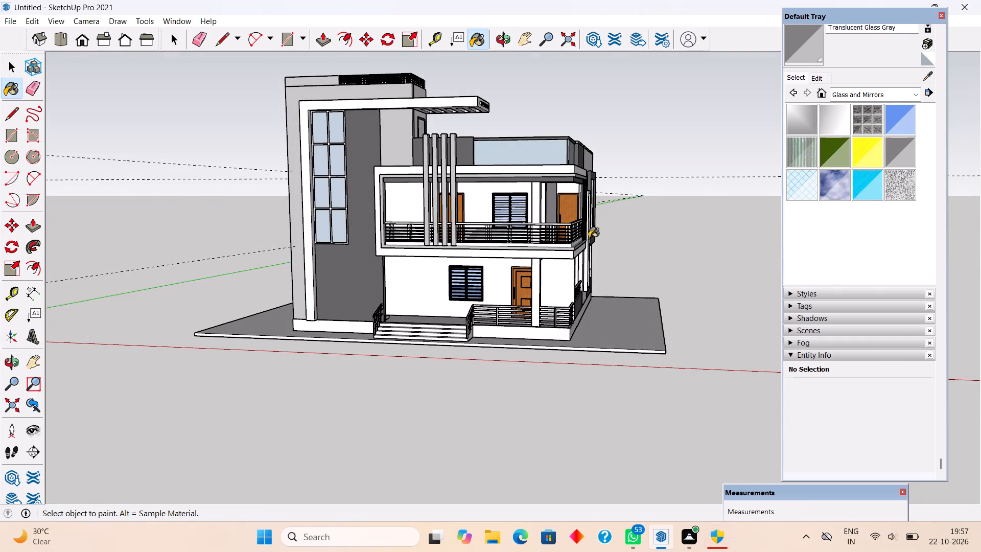
{"action": "middle_click_drag", "start_coordinate": [510, 246], "coordinate": [579, 241]}
{"action": "scroll", "coordinate": [579, 236], "scroll_direction": "up", "scroll_amount": 2}
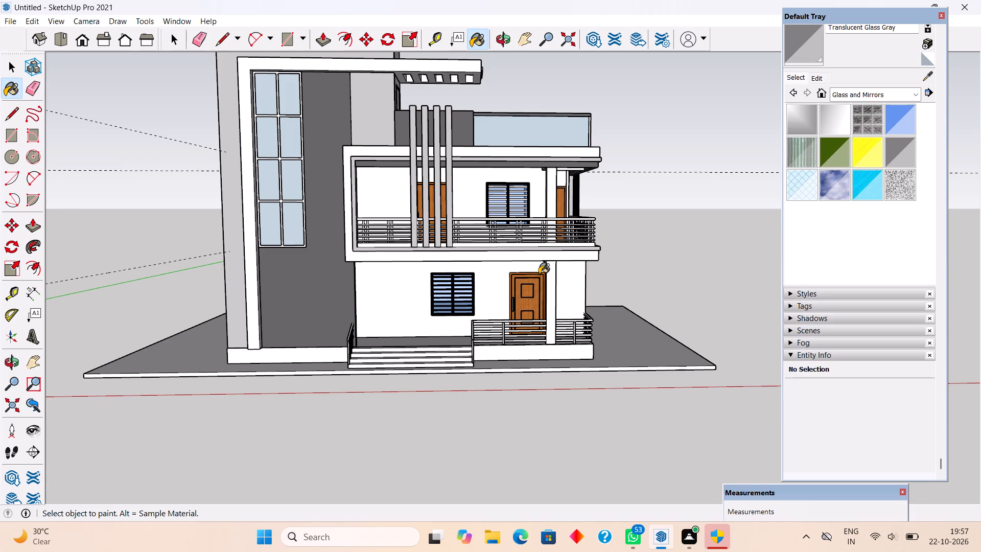
{"action": "left_click", "coordinate": [870, 96]}
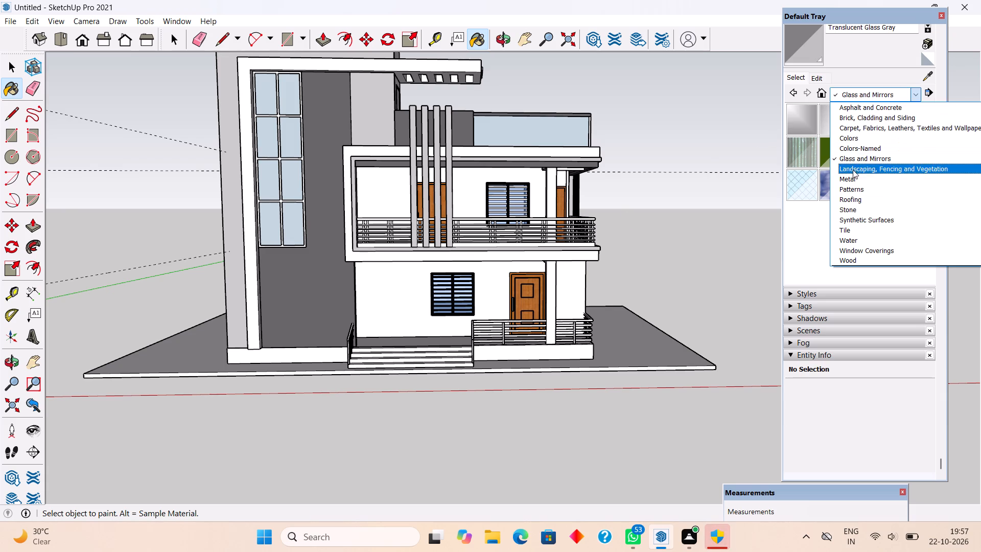
{"action": "left_click", "coordinate": [852, 175]}
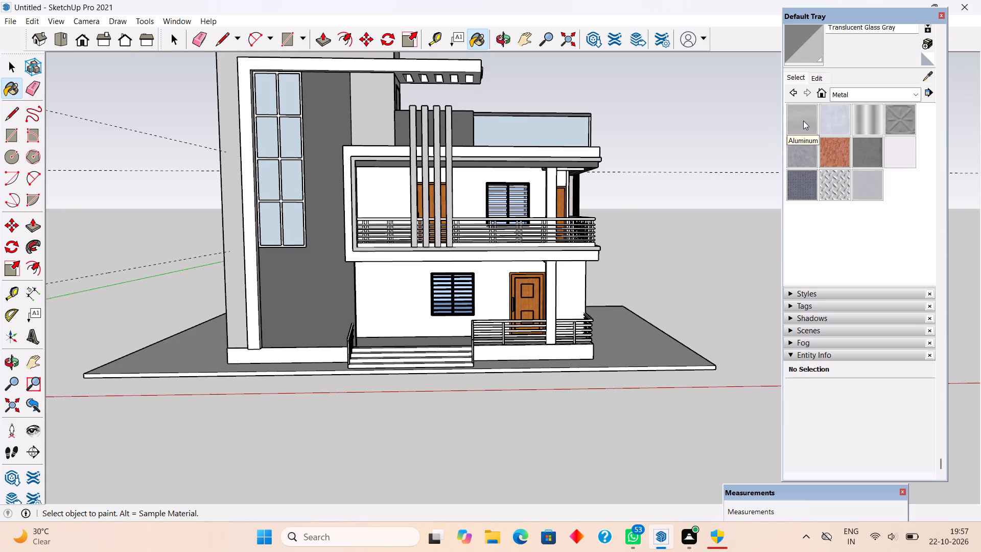
{"action": "left_click", "coordinate": [803, 121]}
{"action": "scroll", "coordinate": [471, 268], "scroll_direction": "up", "scroll_amount": 14}
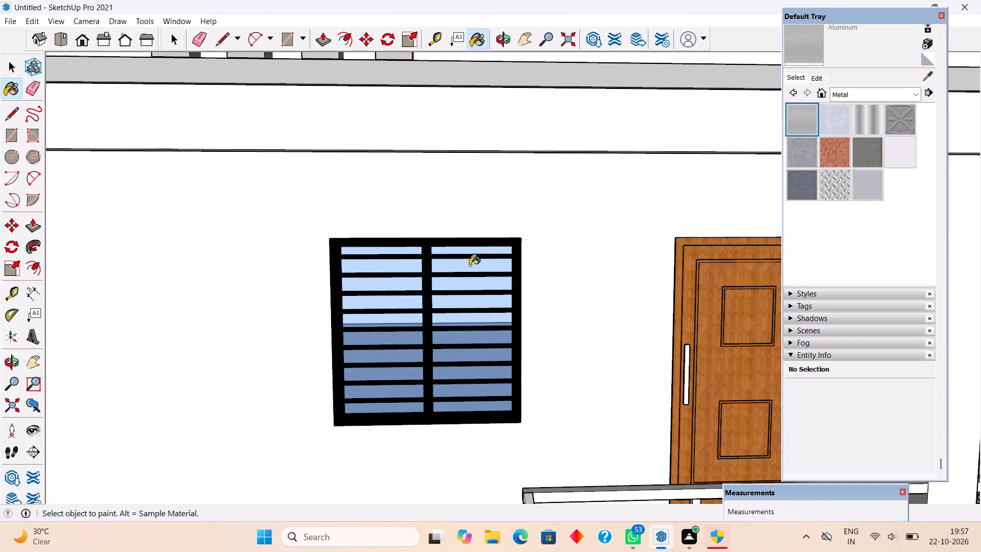
{"action": "left_click", "coordinate": [474, 258]}
{"action": "left_click", "coordinate": [478, 277]}
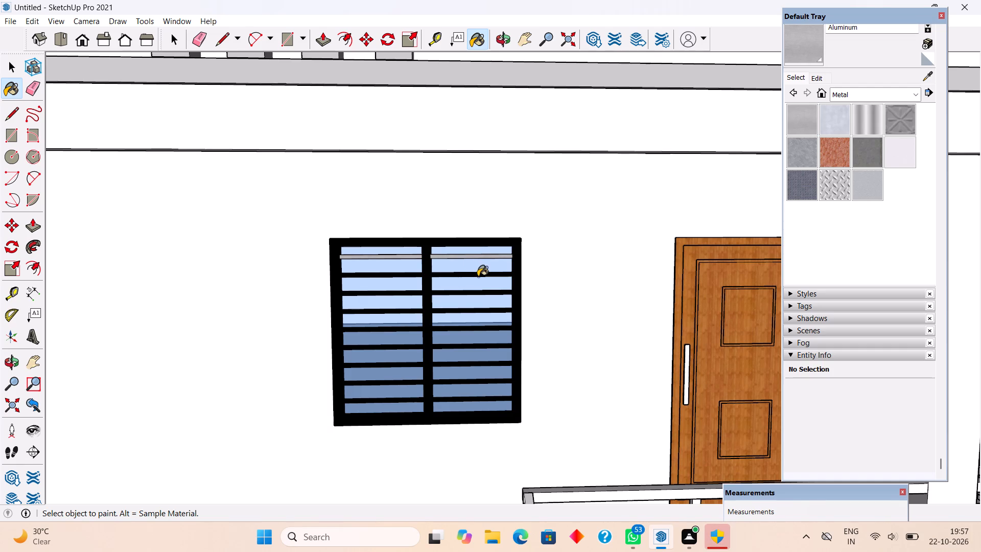
{"action": "left_click", "coordinate": [481, 293]}
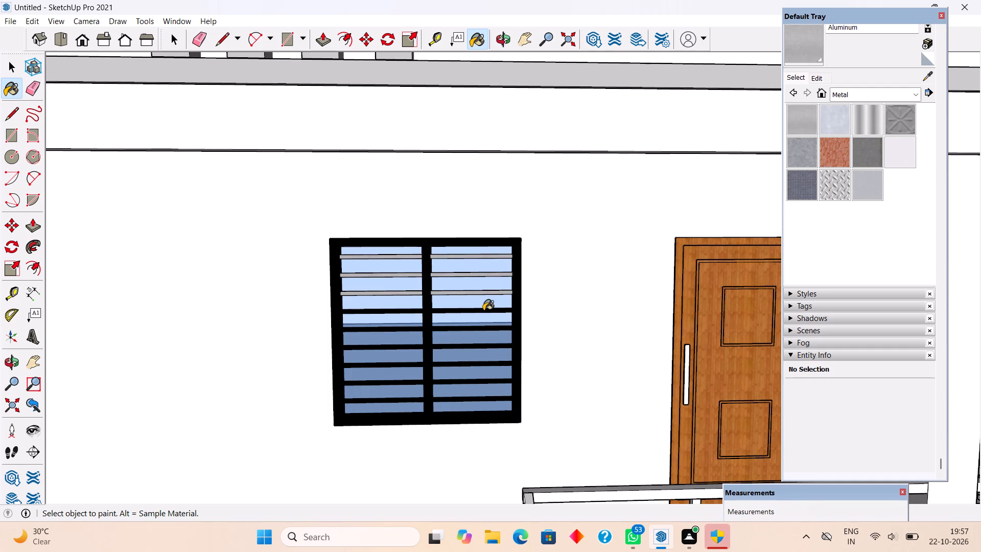
{"action": "left_click", "coordinate": [483, 311]}
{"action": "left_click", "coordinate": [486, 330]}
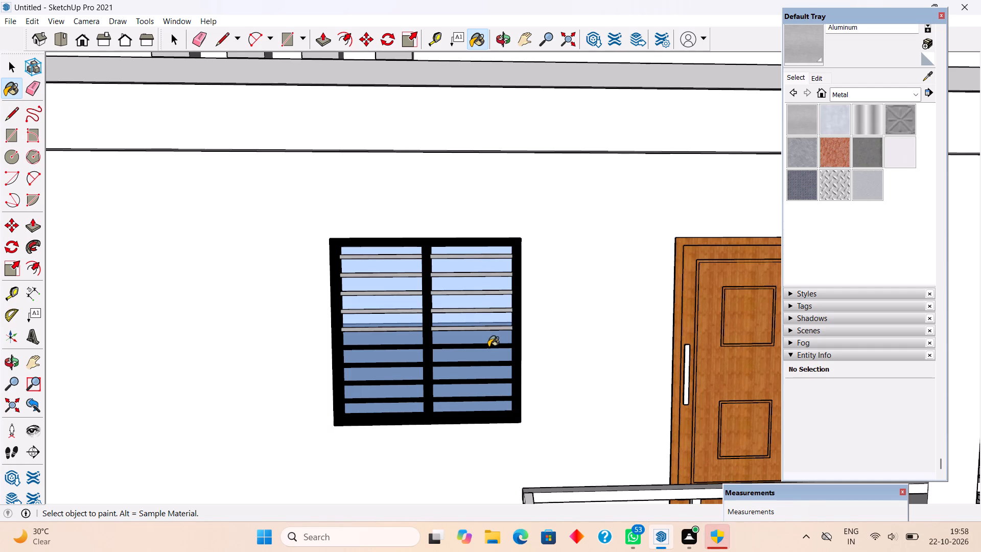
{"action": "left_click", "coordinate": [489, 347]}
{"action": "left_click", "coordinate": [489, 366]}
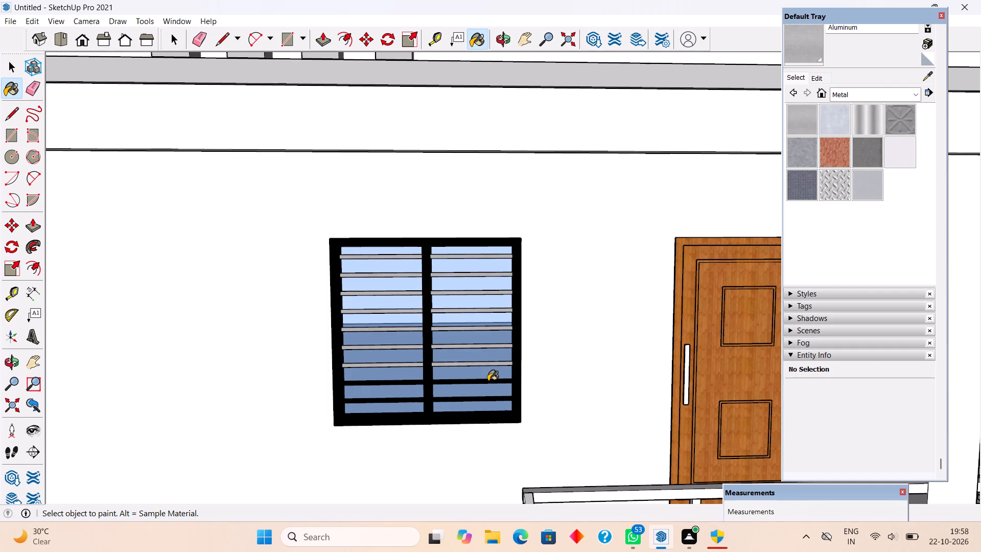
{"action": "left_click", "coordinate": [491, 382]}
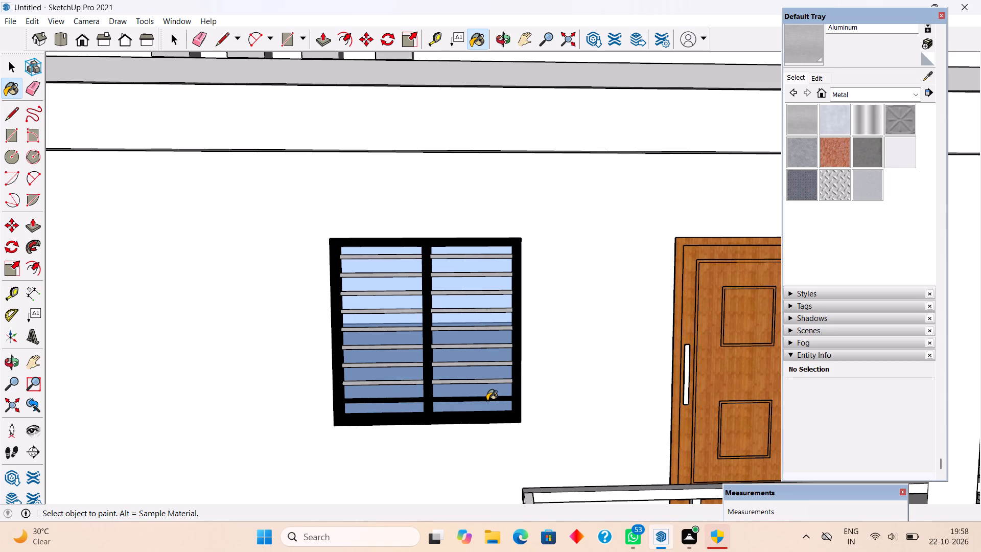
{"action": "left_click", "coordinate": [487, 401]}
Paint the nine horizontal bars of the first-floor balcony window above the entrance with Aluminum.
{"action": "scroll", "coordinate": [406, 275], "scroll_direction": "down", "scroll_amount": 9}
{"action": "scroll", "coordinate": [386, 287], "scroll_direction": "up", "scroll_amount": 1}
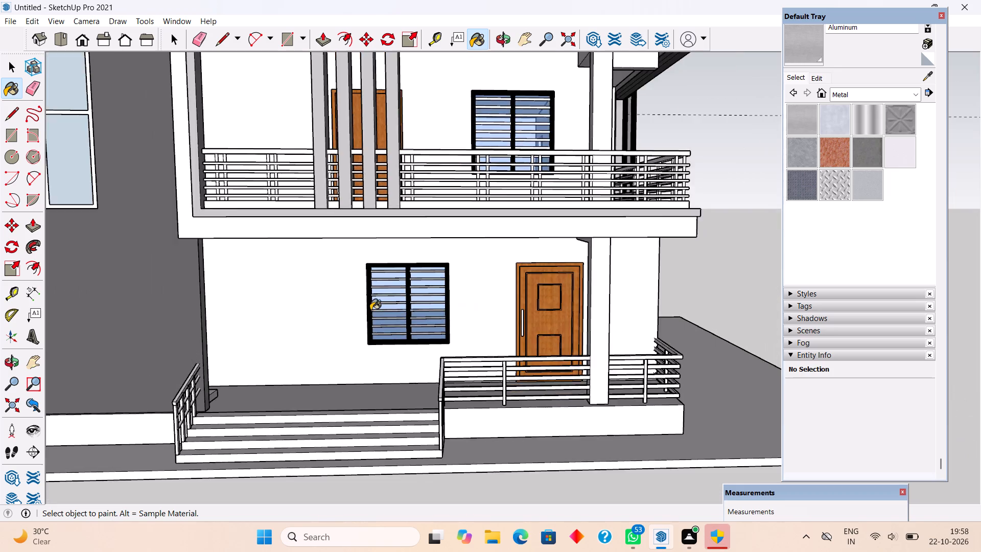
{"action": "scroll", "coordinate": [369, 311], "scroll_direction": "down", "scroll_amount": 4}
{"action": "middle_click_drag", "start_coordinate": [283, 325], "coordinate": [326, 294]}
{"action": "scroll", "coordinate": [227, 319], "scroll_direction": "down", "scroll_amount": 1}
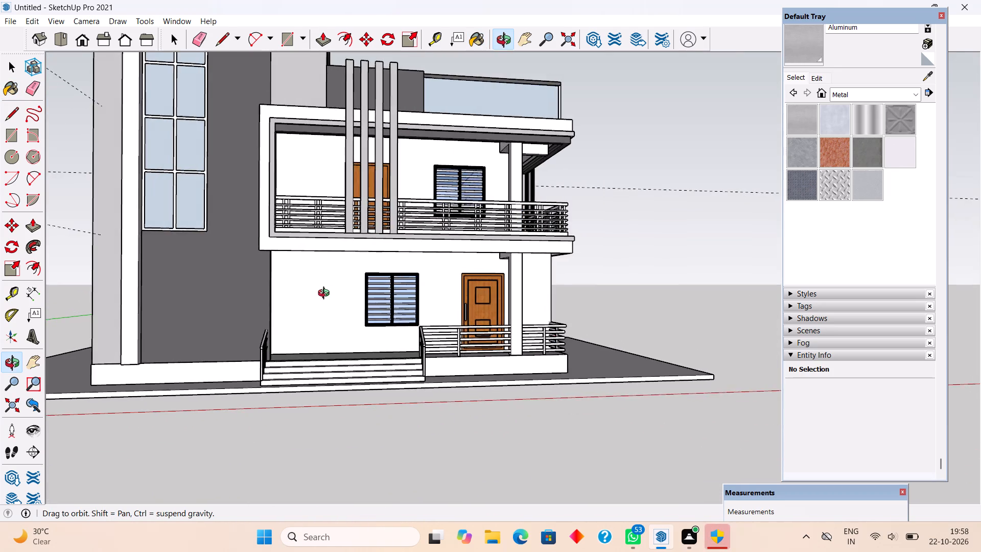
{"action": "middle_click_drag", "start_coordinate": [326, 294], "coordinate": [251, 337]}
{"action": "scroll", "coordinate": [459, 196], "scroll_direction": "up", "scroll_amount": 5}
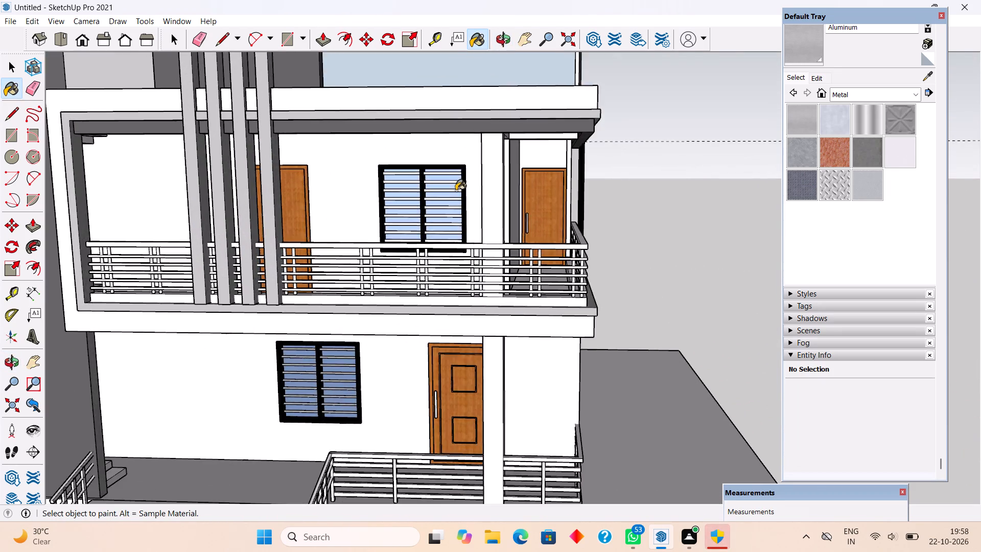
{"action": "scroll", "coordinate": [456, 191], "scroll_direction": "up", "scroll_amount": 9}
{"action": "left_click", "coordinate": [451, 156]}
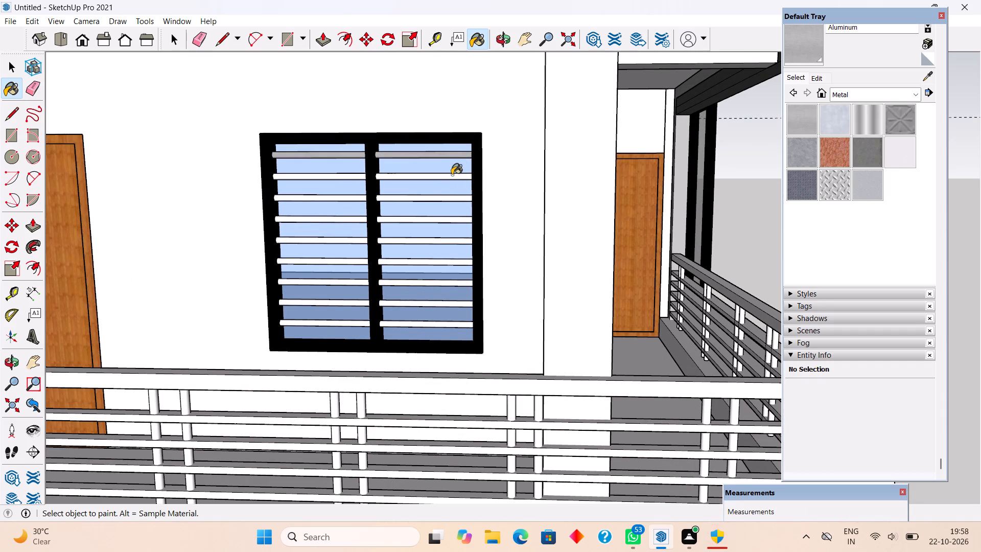
{"action": "left_click", "coordinate": [453, 179]}
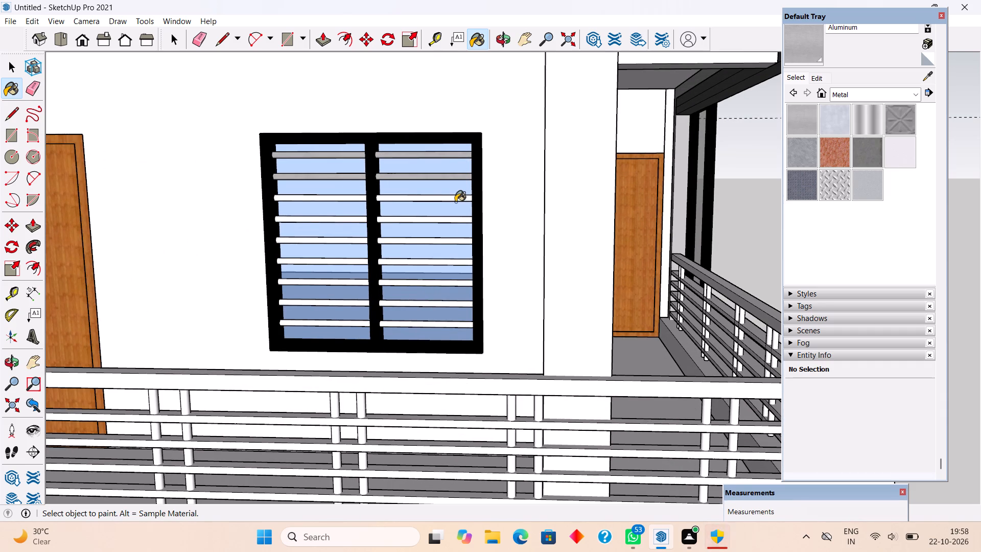
{"action": "left_click", "coordinate": [455, 202]}
{"action": "left_click", "coordinate": [455, 222]}
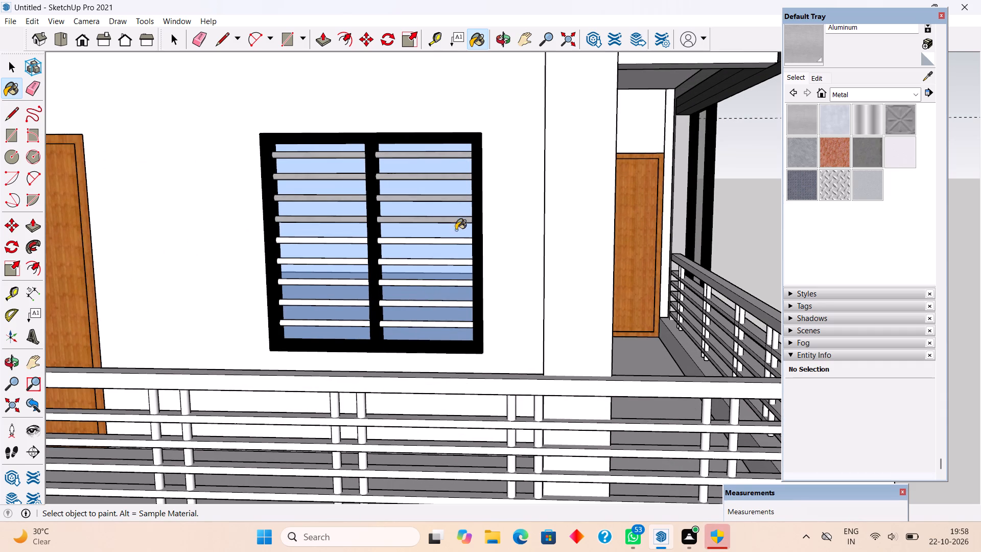
{"action": "left_click", "coordinate": [458, 241]}
{"action": "left_click", "coordinate": [452, 263]}
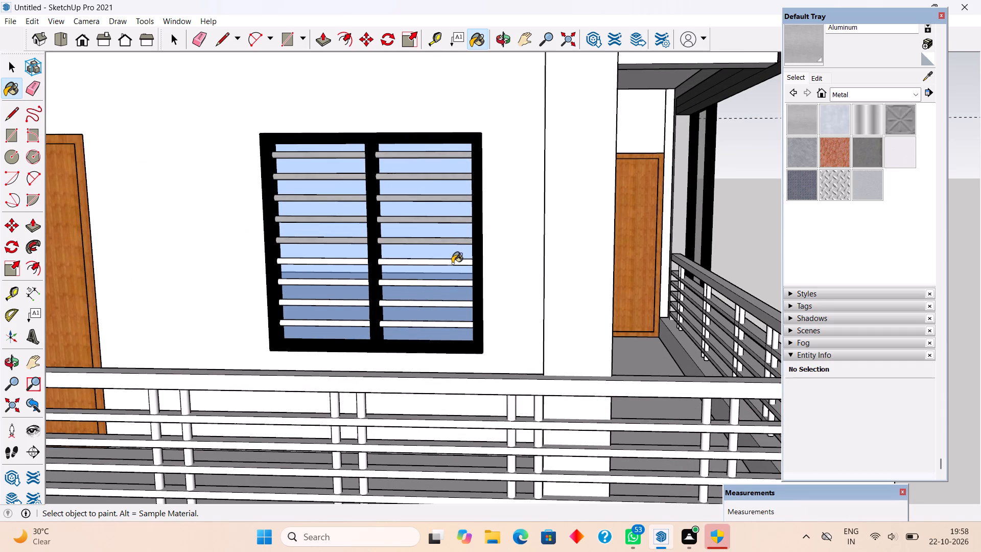
{"action": "left_click", "coordinate": [452, 283]}
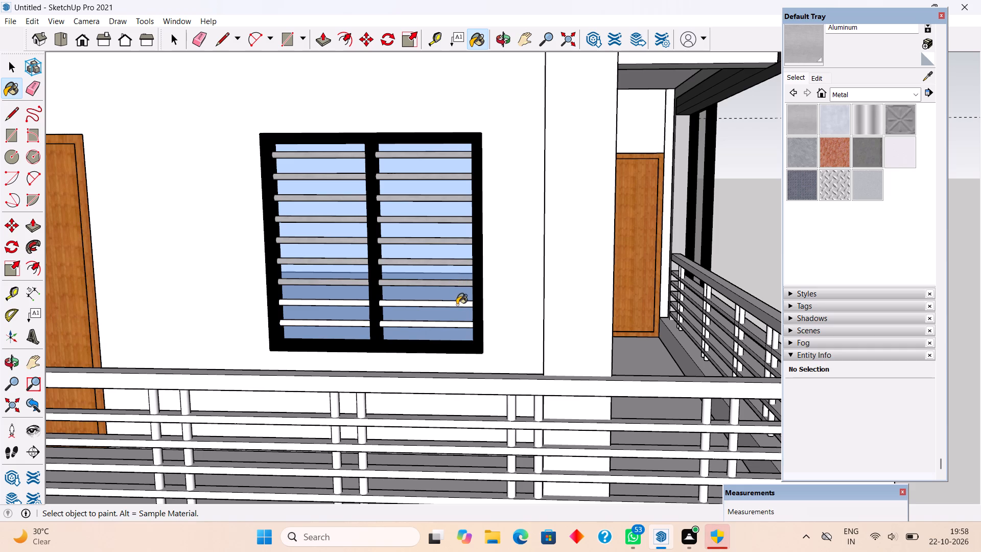
{"action": "left_click", "coordinate": [457, 305]}
{"action": "left_click", "coordinate": [457, 323]}
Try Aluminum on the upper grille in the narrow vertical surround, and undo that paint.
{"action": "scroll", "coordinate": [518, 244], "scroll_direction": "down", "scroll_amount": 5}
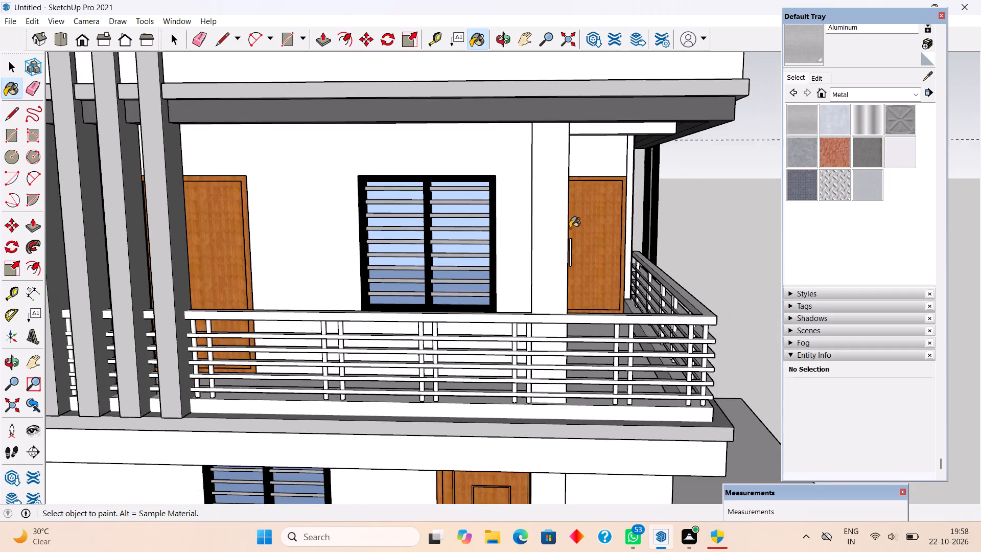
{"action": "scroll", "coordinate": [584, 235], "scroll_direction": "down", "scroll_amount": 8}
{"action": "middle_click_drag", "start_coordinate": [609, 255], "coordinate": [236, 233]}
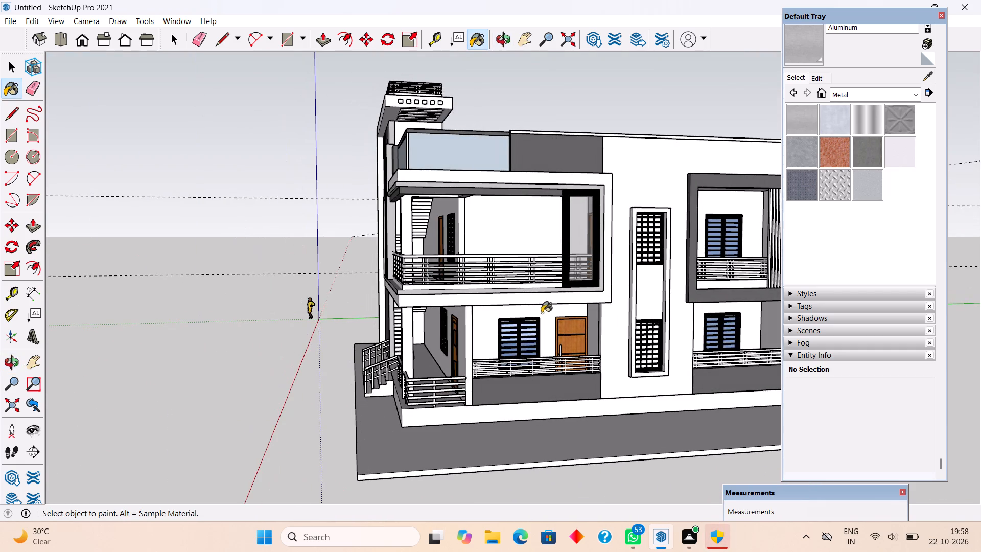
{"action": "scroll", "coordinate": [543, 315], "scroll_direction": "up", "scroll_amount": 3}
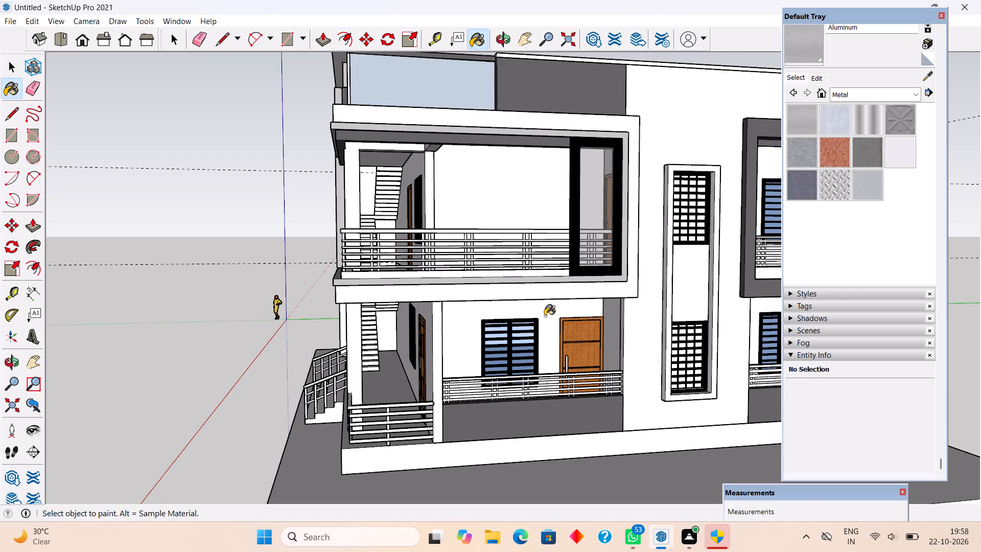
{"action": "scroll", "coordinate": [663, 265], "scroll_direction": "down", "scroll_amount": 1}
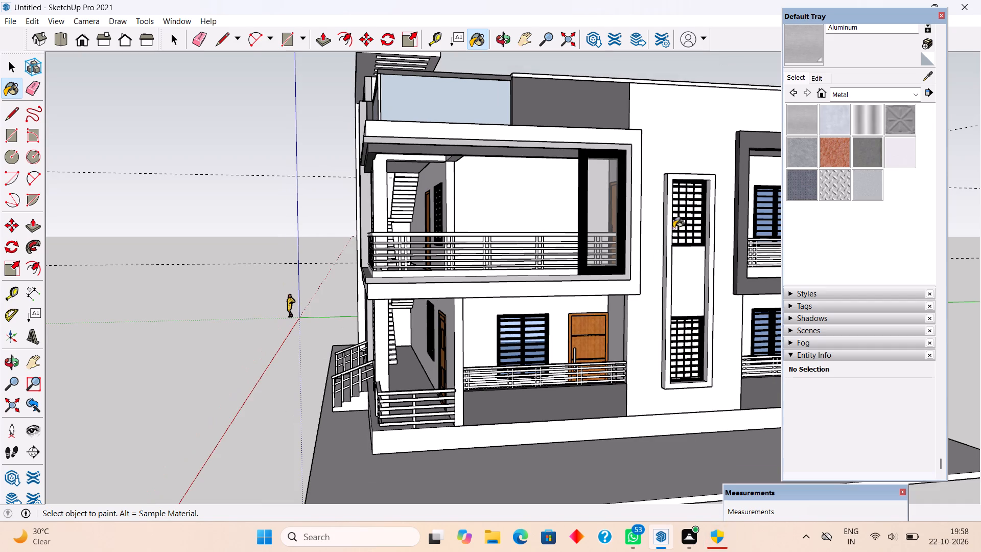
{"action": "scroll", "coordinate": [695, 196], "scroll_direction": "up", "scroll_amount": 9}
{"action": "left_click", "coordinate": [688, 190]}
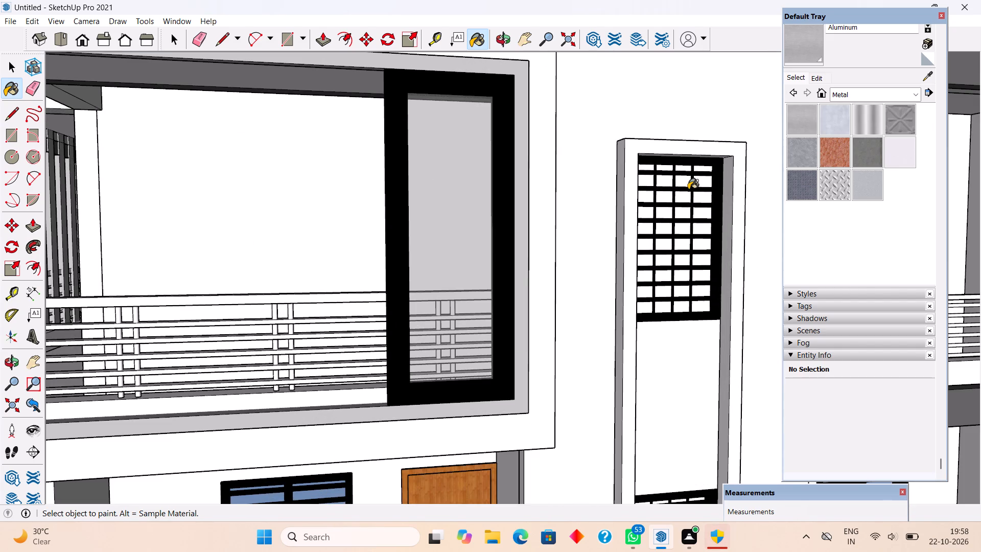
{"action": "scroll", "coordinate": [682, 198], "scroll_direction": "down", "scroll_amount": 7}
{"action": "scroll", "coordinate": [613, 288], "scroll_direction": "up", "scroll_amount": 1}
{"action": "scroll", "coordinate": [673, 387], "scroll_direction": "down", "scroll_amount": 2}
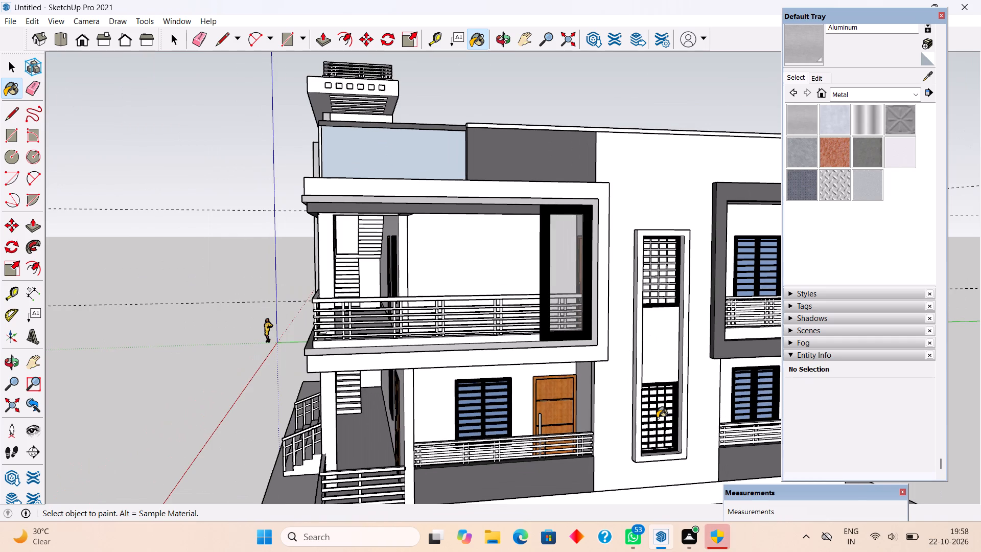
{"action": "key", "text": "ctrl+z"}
Examine the house from the balcony corner and the entrance side to check the applied materials.
{"action": "scroll", "coordinate": [513, 320], "scroll_direction": "down", "scroll_amount": 4}
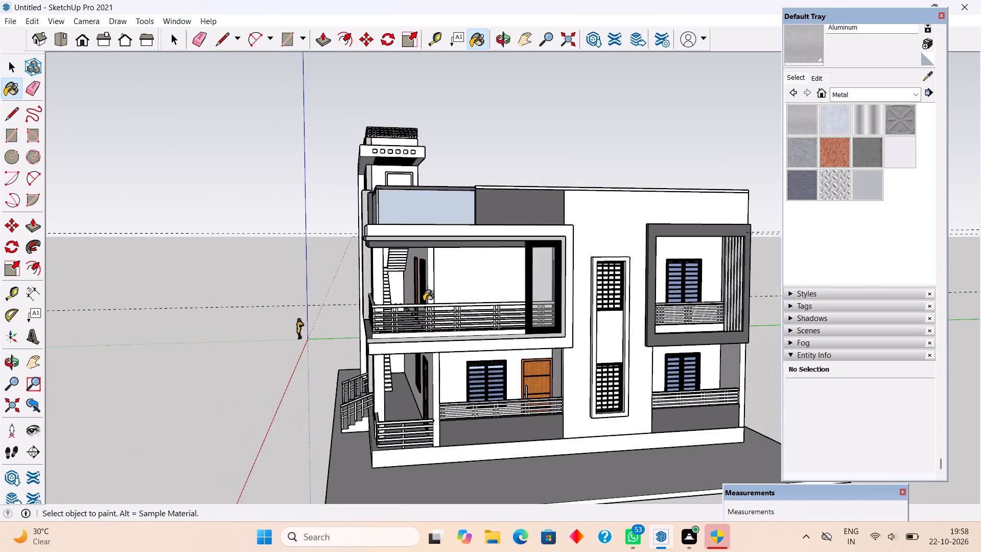
{"action": "scroll", "coordinate": [419, 300], "scroll_direction": "down", "scroll_amount": 1}
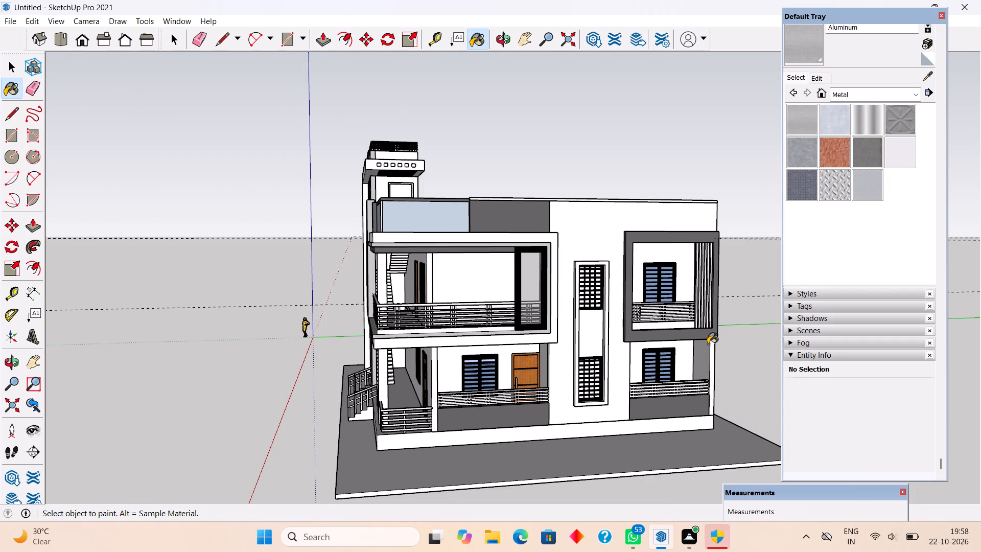
{"action": "key", "text": "space"}
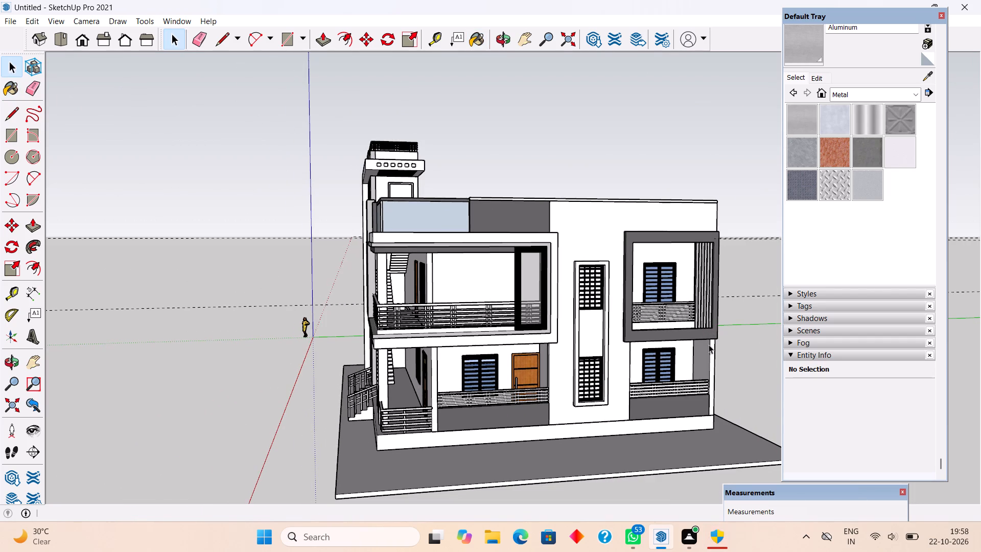
{"action": "left_click", "coordinate": [752, 280]}
{"action": "middle_click_drag", "start_coordinate": [475, 313], "coordinate": [712, 302]}
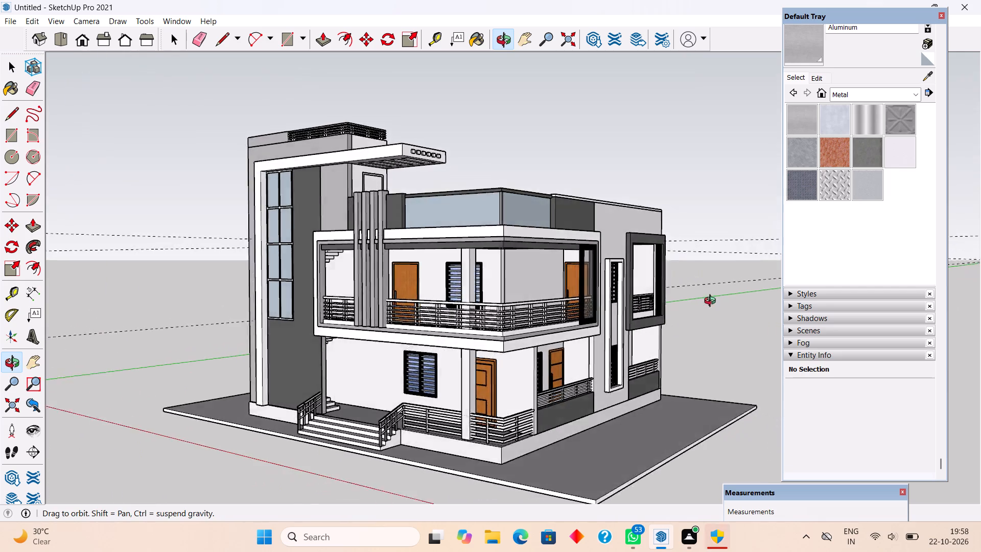
{"action": "middle_click_drag", "start_coordinate": [712, 302], "coordinate": [730, 300]}
{"action": "middle_click_drag", "start_coordinate": [493, 345], "coordinate": [597, 346]}
{"action": "scroll", "coordinate": [597, 344], "scroll_direction": "down", "scroll_amount": 2}
{"action": "middle_click_drag", "start_coordinate": [569, 358], "coordinate": [561, 383]}
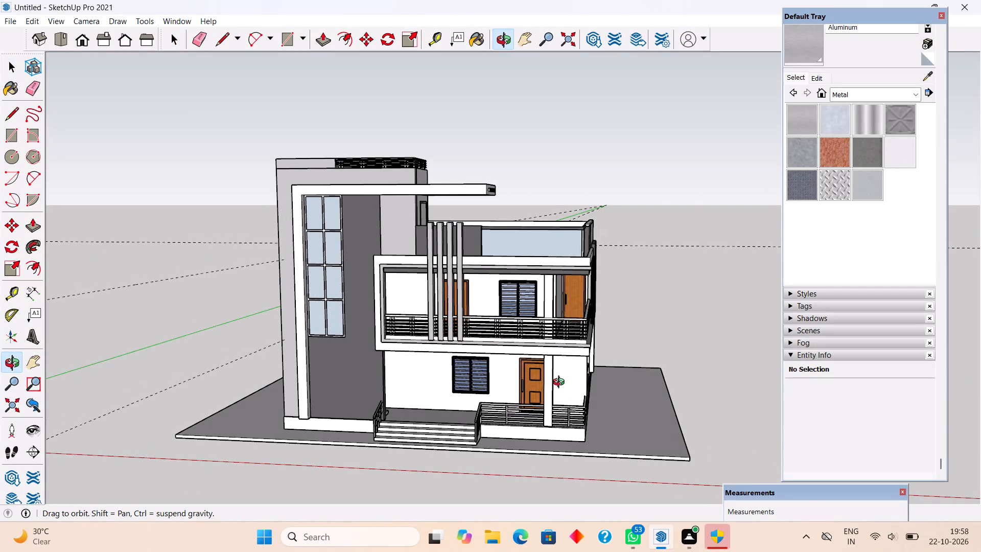
{"action": "middle_click_drag", "start_coordinate": [561, 383], "coordinate": [562, 383]}
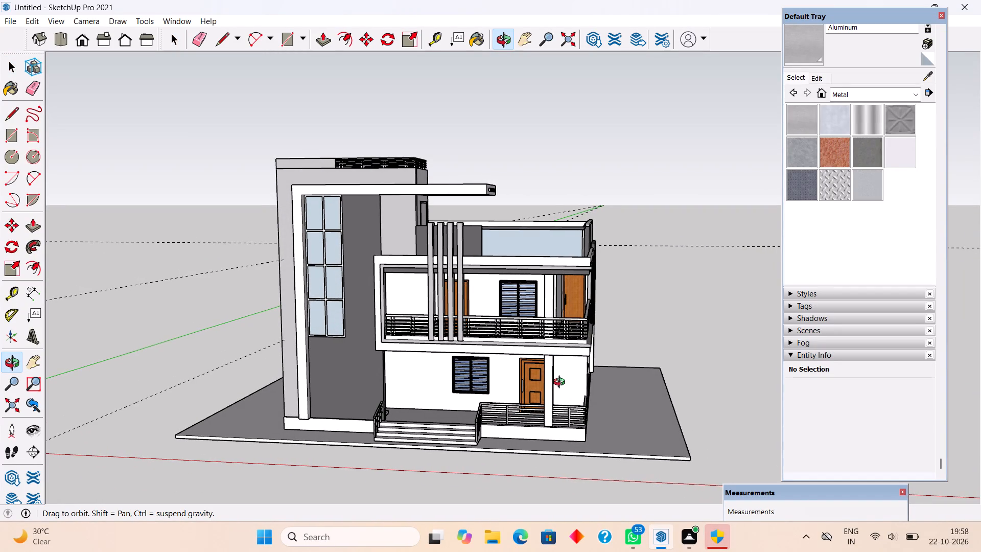
{"action": "middle_click_drag", "start_coordinate": [562, 383], "coordinate": [573, 381]}
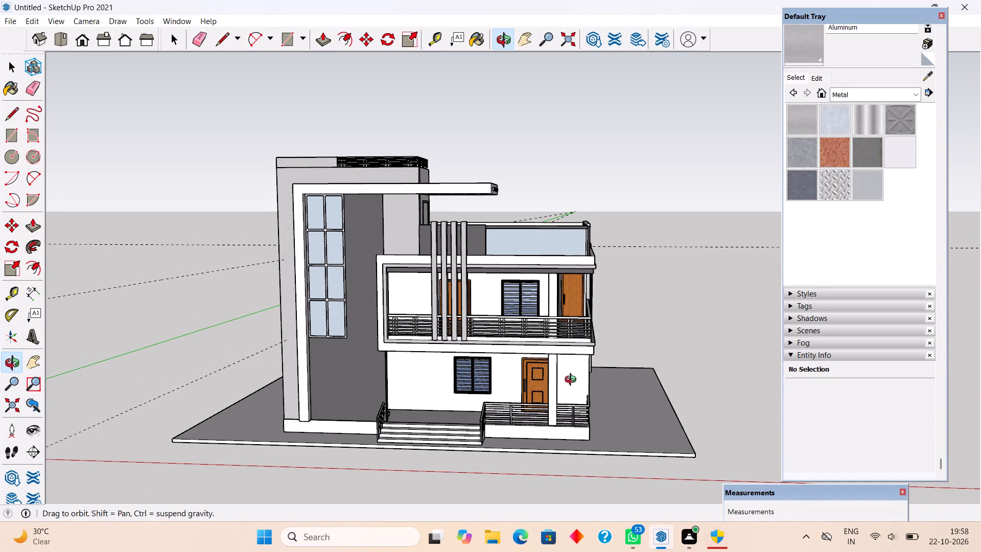
{"action": "middle_click_drag", "start_coordinate": [573, 381], "coordinate": [641, 377]}
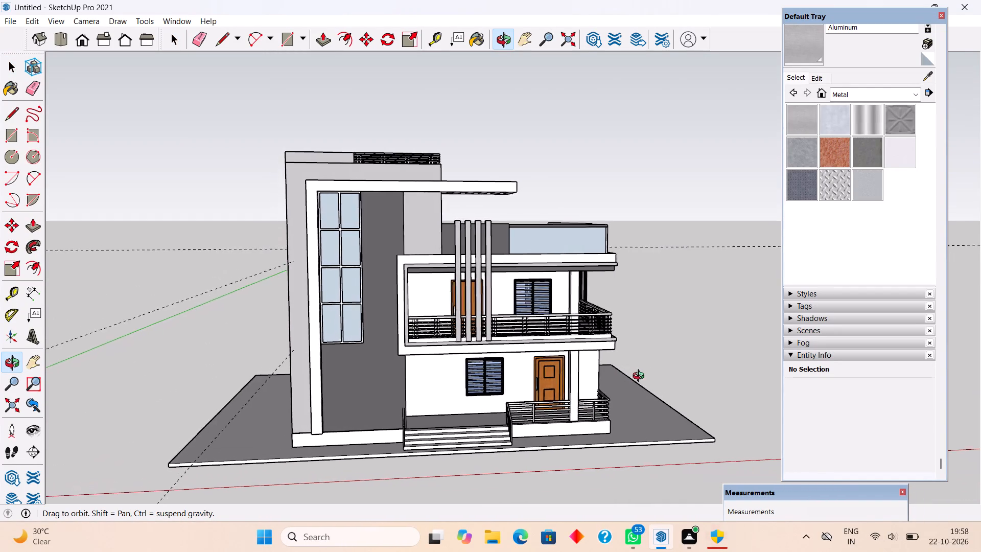
{"action": "middle_click_drag", "start_coordinate": [641, 377], "coordinate": [613, 380]}
{"action": "middle_click_drag", "start_coordinate": [457, 359], "coordinate": [519, 369]}
{"action": "scroll", "coordinate": [519, 369], "scroll_direction": "down", "scroll_amount": 3}
Sample Color M06 from the dark grey stair-tower wall and paint the tall eight-pane window's frame with it.
{"action": "scroll", "coordinate": [365, 320], "scroll_direction": "up", "scroll_amount": 12}
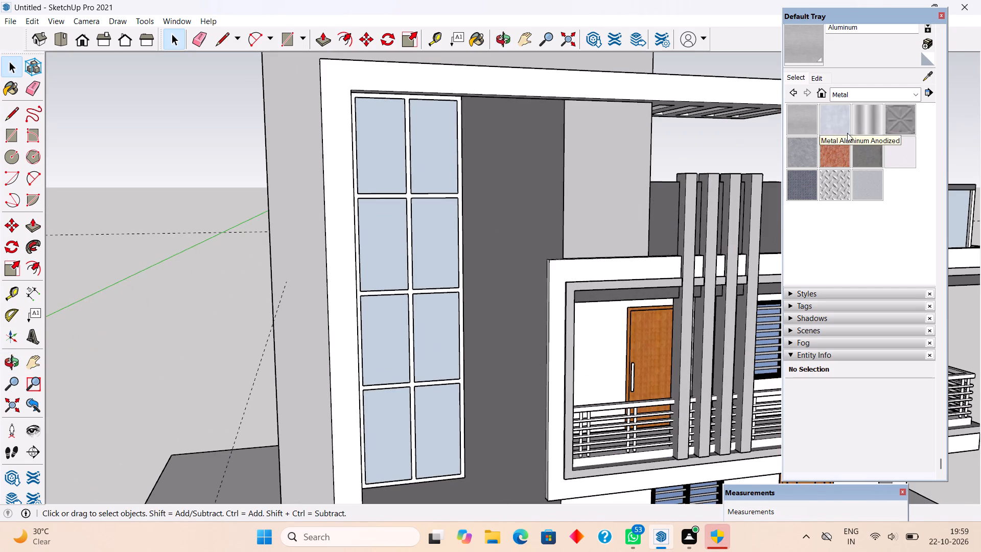
{"action": "left_click", "coordinate": [928, 75]}
{"action": "left_click", "coordinate": [525, 226]}
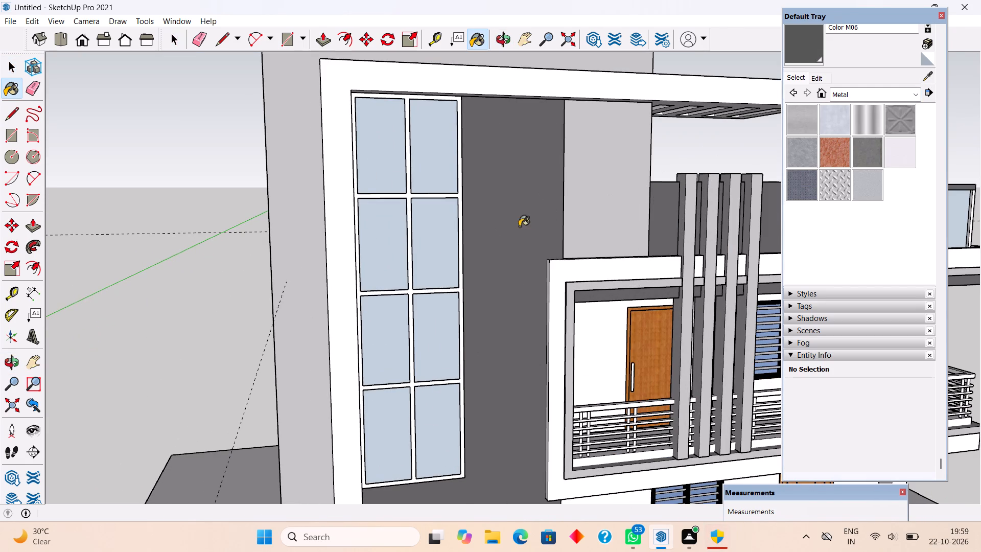
{"action": "scroll", "coordinate": [460, 204], "scroll_direction": "up", "scroll_amount": 4}
{"action": "left_click", "coordinate": [459, 196]}
{"action": "scroll", "coordinate": [459, 196], "scroll_direction": "down", "scroll_amount": 1}
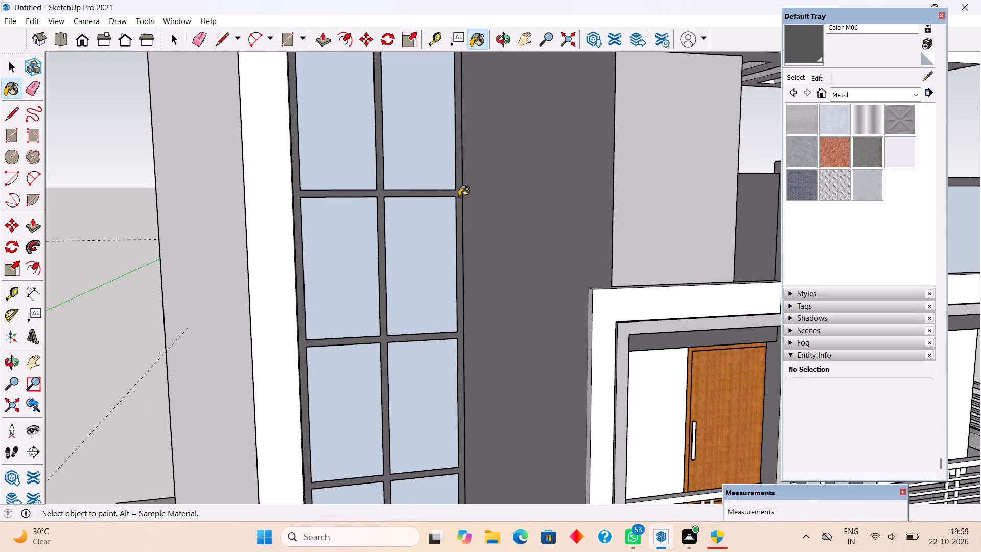
Paint all eight panes of the tall stair-tower window with Translucent Glass Blue from the Glass and Mirrors materials.
{"action": "scroll", "coordinate": [459, 196], "scroll_direction": "down", "scroll_amount": 2}
{"action": "scroll", "coordinate": [741, 199], "scroll_direction": "down", "scroll_amount": 3}
{"action": "scroll", "coordinate": [627, 229], "scroll_direction": "down", "scroll_amount": 4}
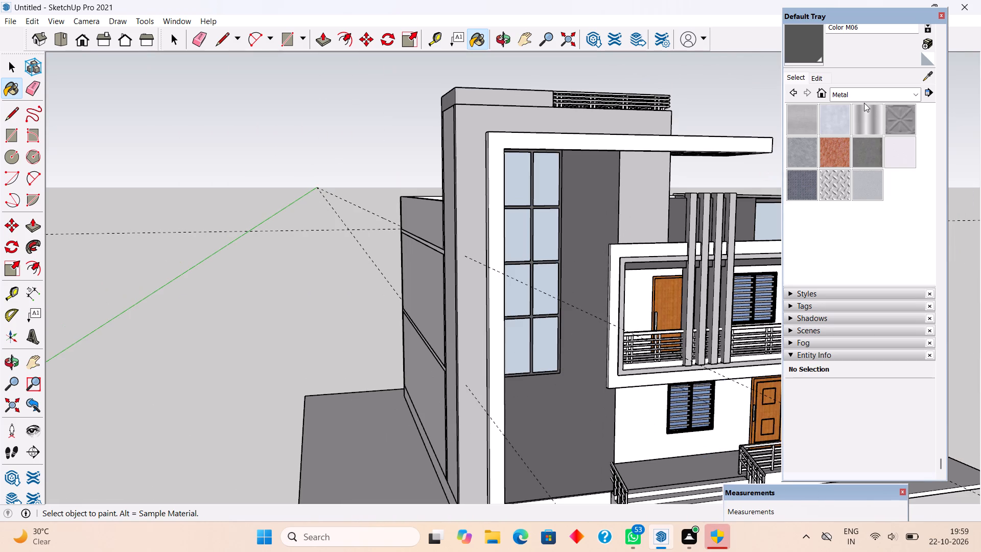
{"action": "left_click", "coordinate": [865, 96]}
{"action": "left_click", "coordinate": [858, 154]}
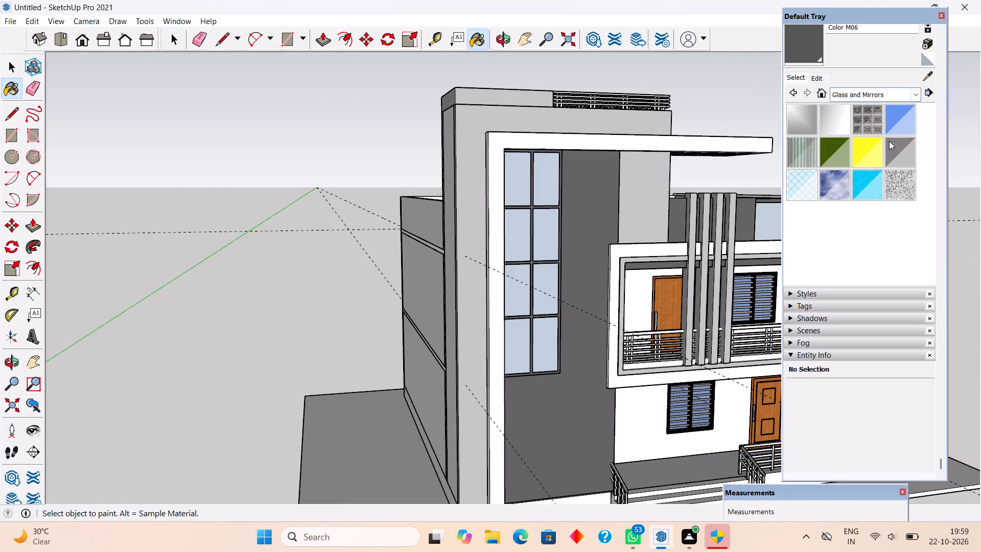
{"action": "left_click", "coordinate": [907, 120]}
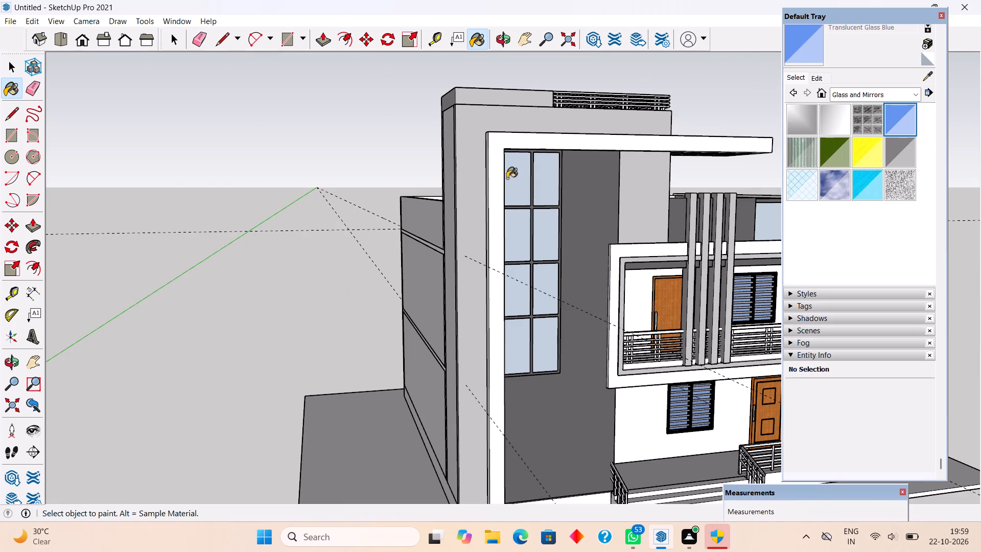
{"action": "left_click", "coordinate": [509, 178]}
{"action": "left_click", "coordinate": [542, 188]}
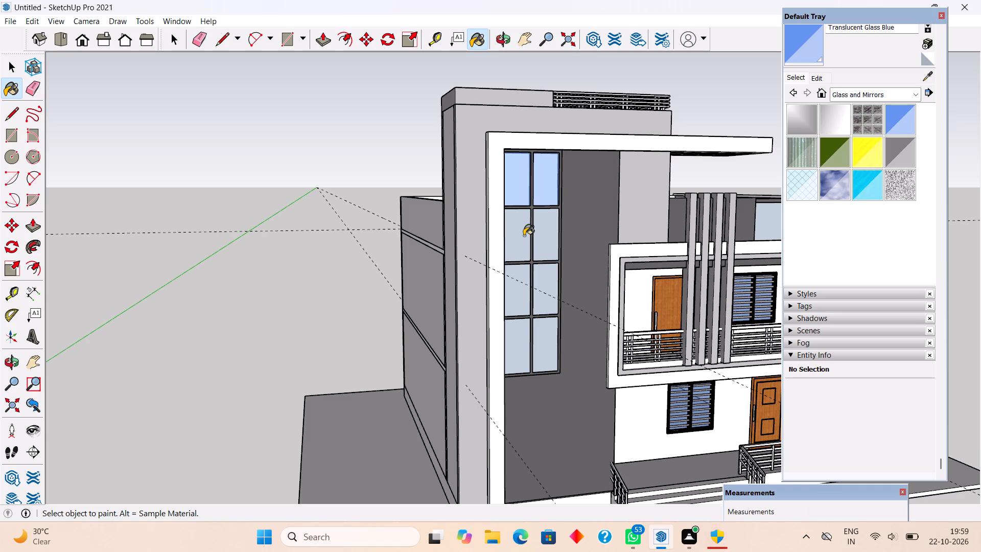
{"action": "left_click", "coordinate": [523, 237]}
{"action": "left_click", "coordinate": [539, 234]}
{"action": "left_click", "coordinate": [519, 290]}
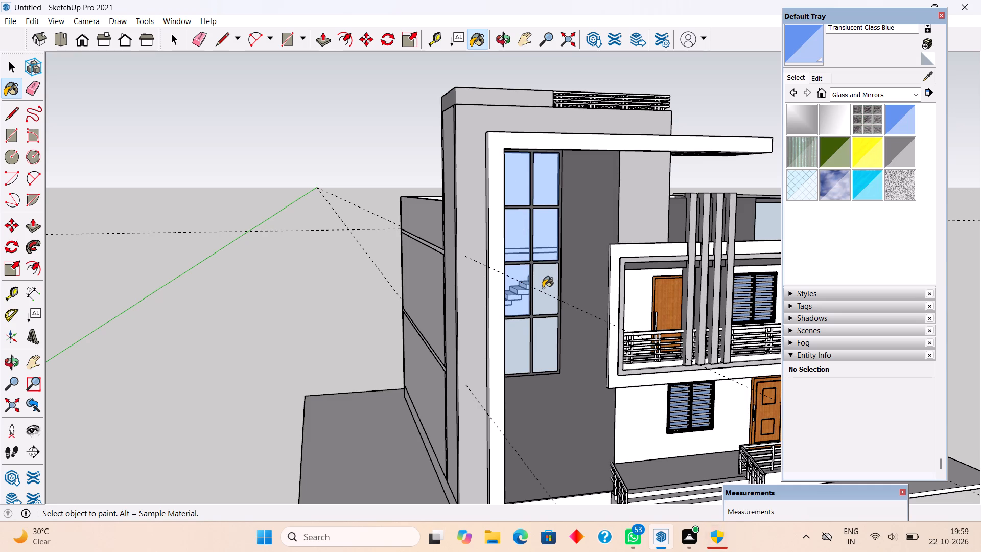
{"action": "left_click", "coordinate": [543, 288]}
{"action": "left_click", "coordinate": [513, 344]}
{"action": "left_click", "coordinate": [541, 346]}
{"action": "middle_click_drag", "start_coordinate": [561, 303], "coordinate": [480, 251]}
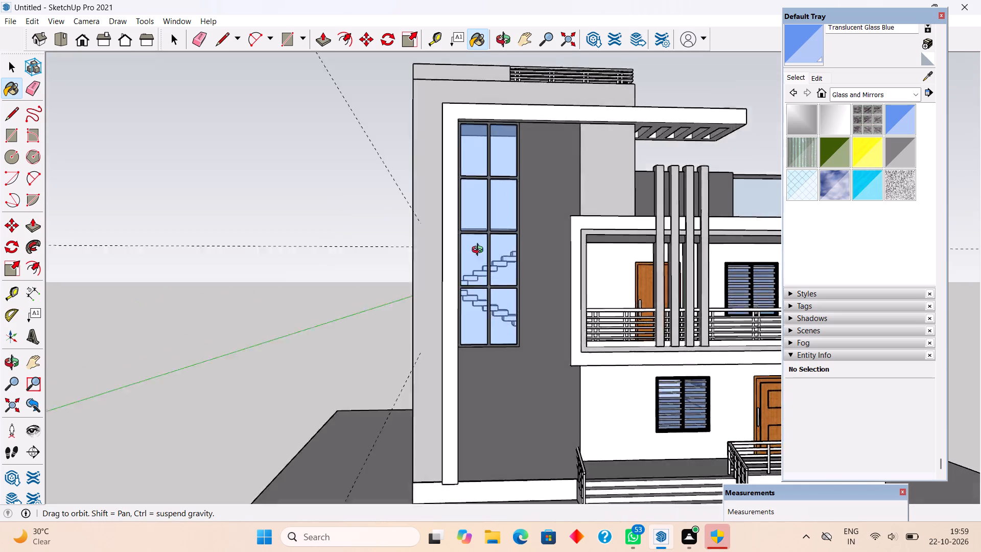
{"action": "middle_click_drag", "start_coordinate": [480, 251], "coordinate": [280, 254]}
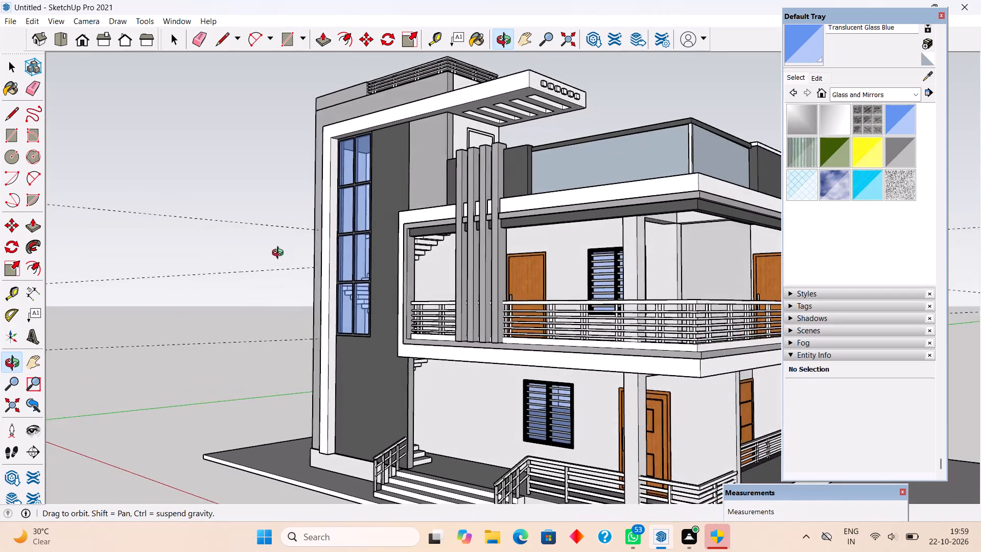
{"action": "middle_click_drag", "start_coordinate": [280, 254], "coordinate": [364, 292]}
{"action": "key", "text": "space"}
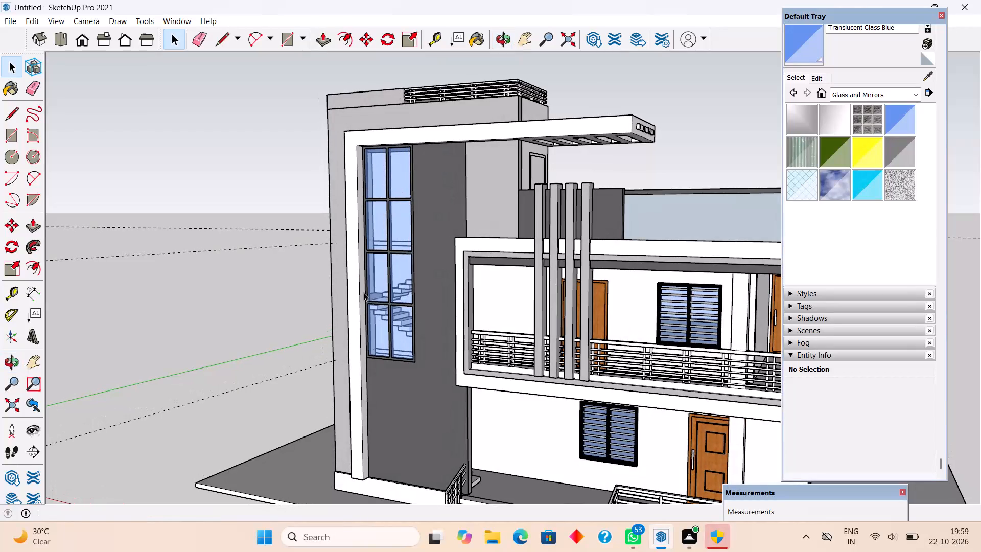
Paint the white corner post of the roof terrace's glass railing with black Color M09.
{"action": "scroll", "coordinate": [368, 267], "scroll_direction": "down", "scroll_amount": 5}
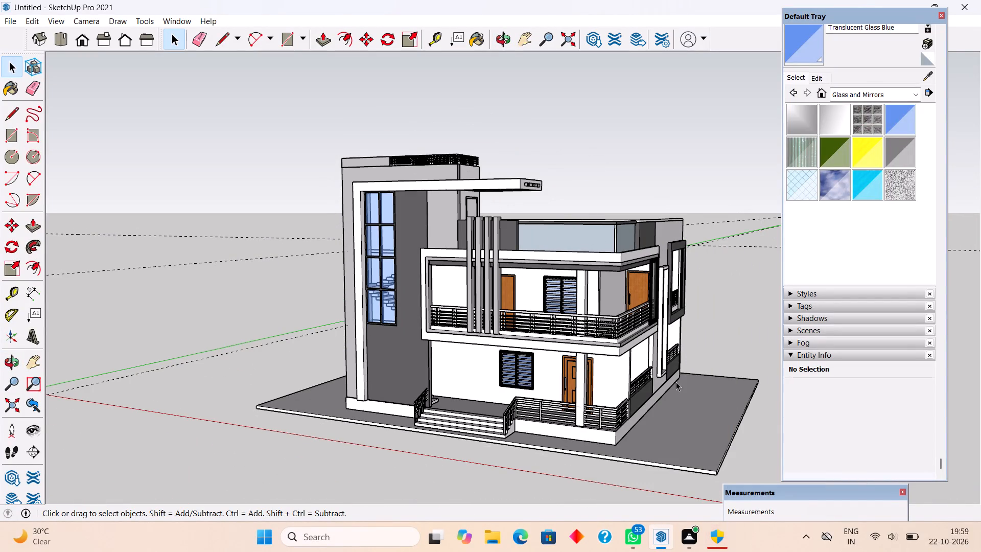
{"action": "scroll", "coordinate": [669, 417], "scroll_direction": "up", "scroll_amount": 7}
{"action": "middle_click_drag", "start_coordinate": [596, 353], "coordinate": [623, 295]}
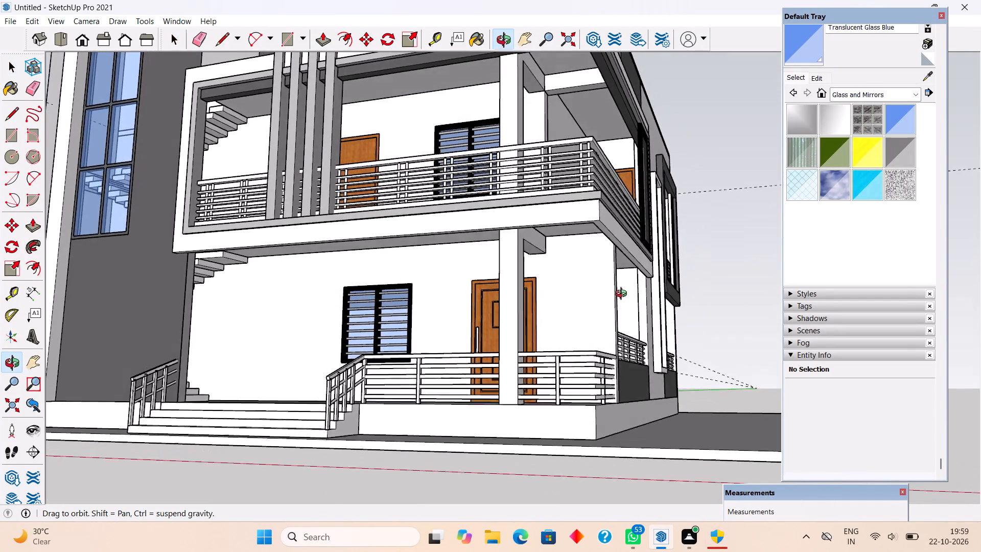
{"action": "middle_click_drag", "start_coordinate": [623, 295], "coordinate": [571, 330]}
{"action": "scroll", "coordinate": [571, 330], "scroll_direction": "down", "scroll_amount": 5}
{"action": "middle_click_drag", "start_coordinate": [531, 318], "coordinate": [482, 364]}
{"action": "scroll", "coordinate": [540, 160], "scroll_direction": "up", "scroll_amount": 4}
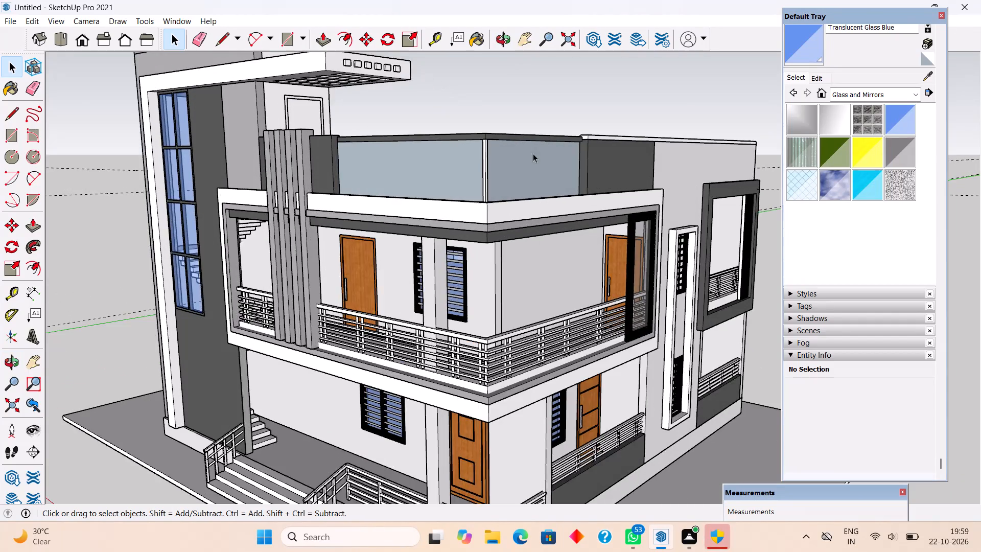
{"action": "scroll", "coordinate": [489, 165], "scroll_direction": "up", "scroll_amount": 4}
{"action": "left_click", "coordinate": [890, 89]}
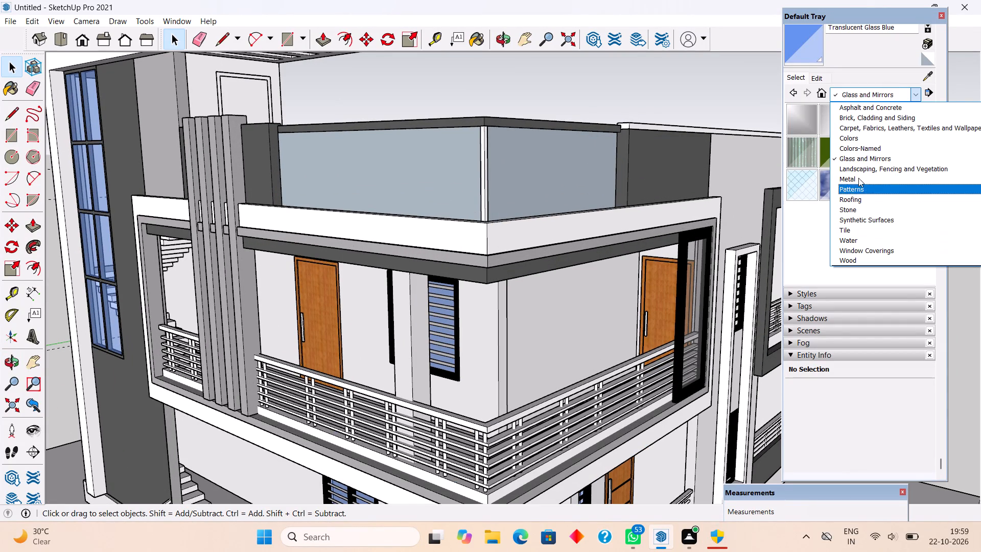
{"action": "left_click", "coordinate": [861, 139]}
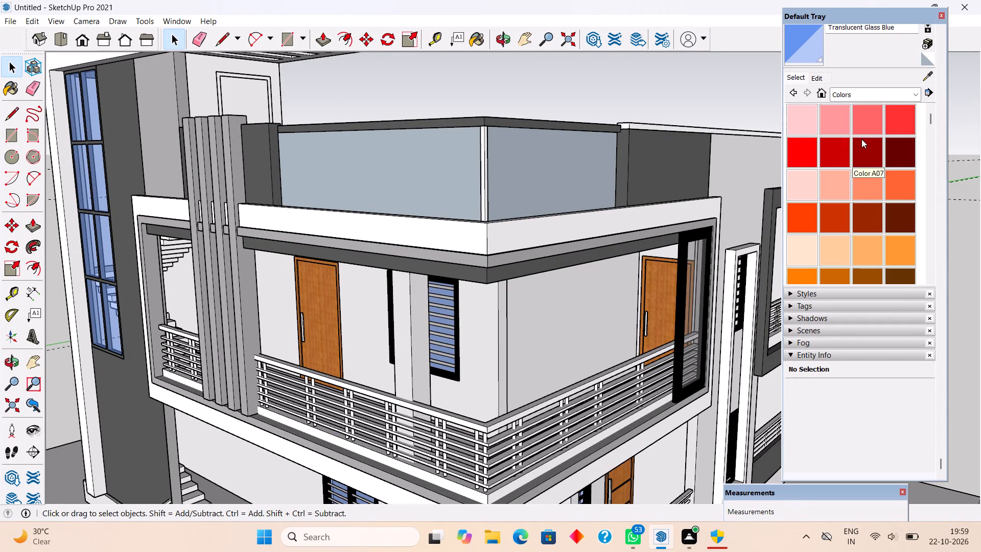
{"action": "scroll", "coordinate": [878, 143], "scroll_direction": "down", "scroll_amount": 13}
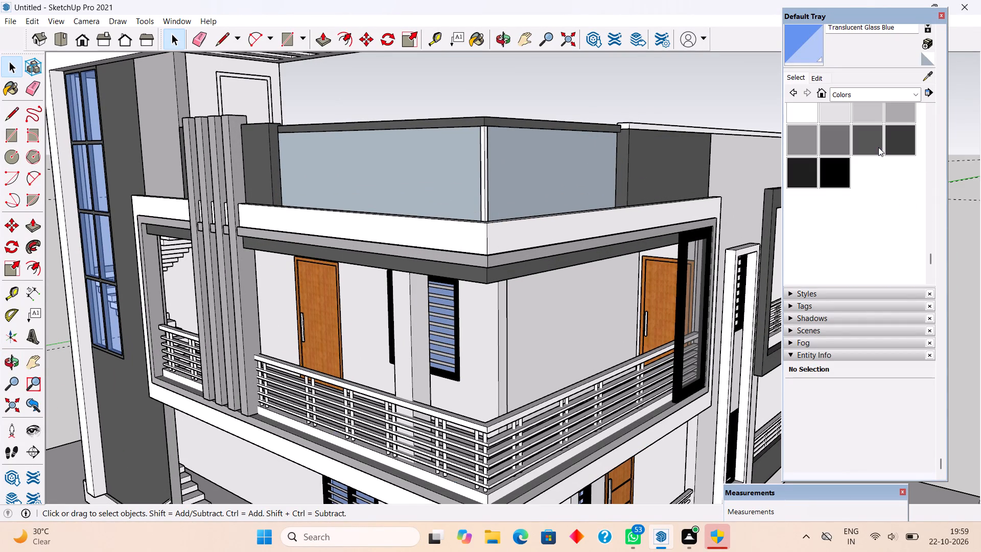
{"action": "left_click", "coordinate": [843, 169]}
{"action": "scroll", "coordinate": [581, 155], "scroll_direction": "up", "scroll_amount": 4}
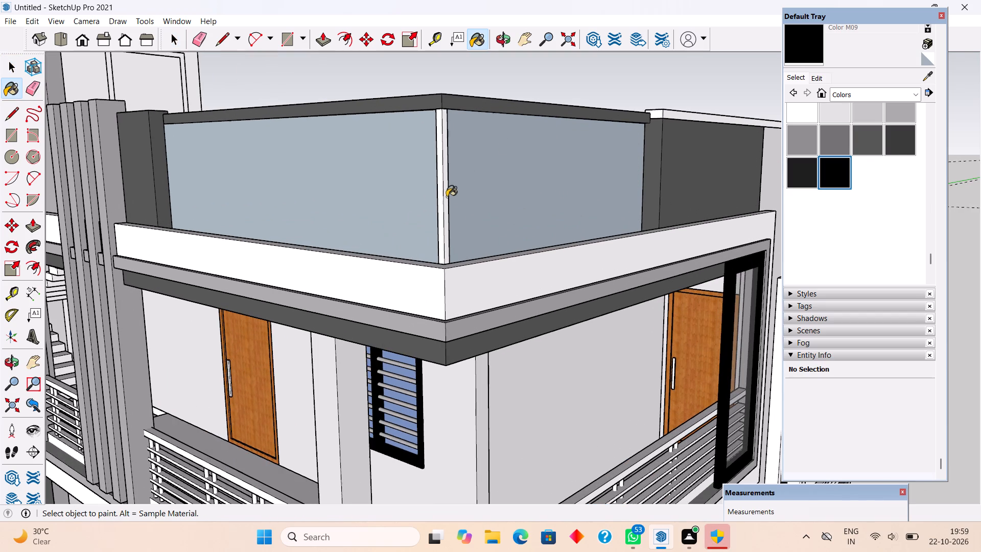
{"action": "left_click", "coordinate": [443, 201]}
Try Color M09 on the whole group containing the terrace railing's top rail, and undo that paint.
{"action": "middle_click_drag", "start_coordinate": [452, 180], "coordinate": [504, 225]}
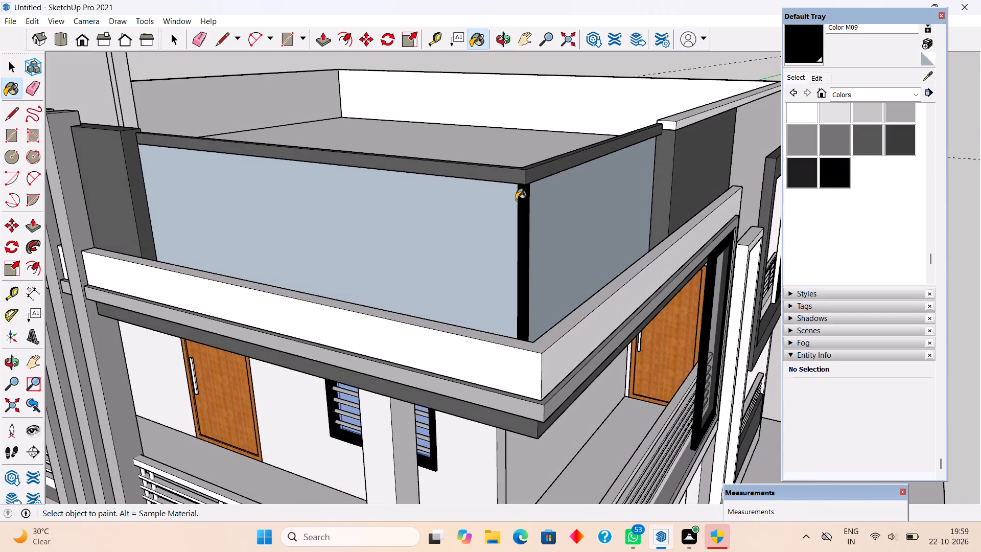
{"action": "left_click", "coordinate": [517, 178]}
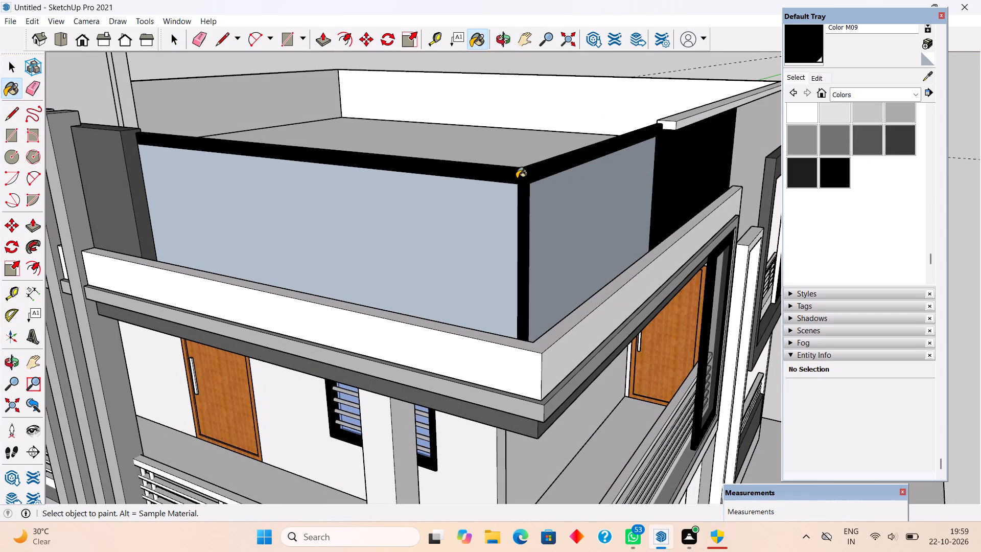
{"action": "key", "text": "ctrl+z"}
Inside the terrace railing's group, paint the outer, top and inner faces of the top rail with Color M09.
{"action": "key", "text": "space"}
{"action": "triple_click", "coordinate": [520, 178]}
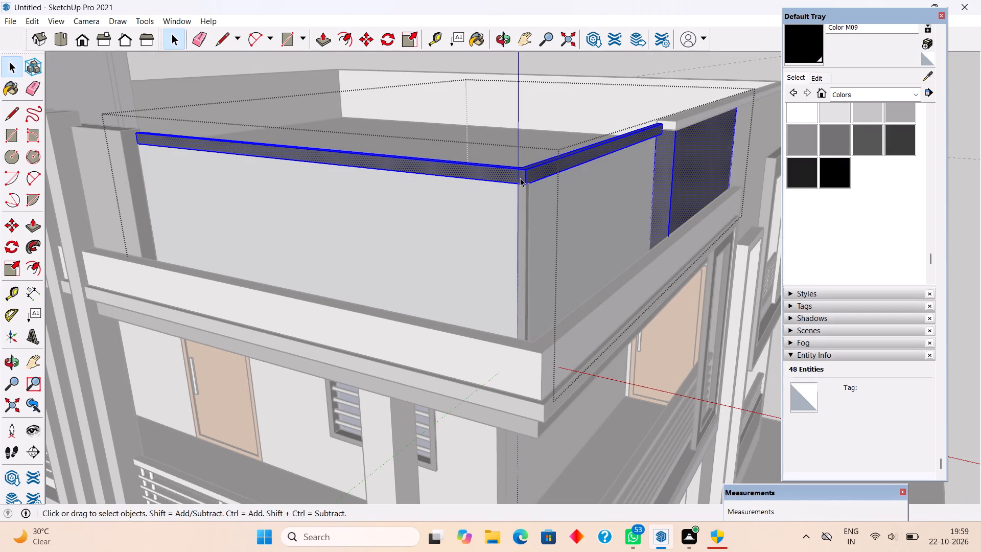
{"action": "left_click", "coordinate": [520, 178]}
{"action": "left_click", "coordinate": [840, 175]}
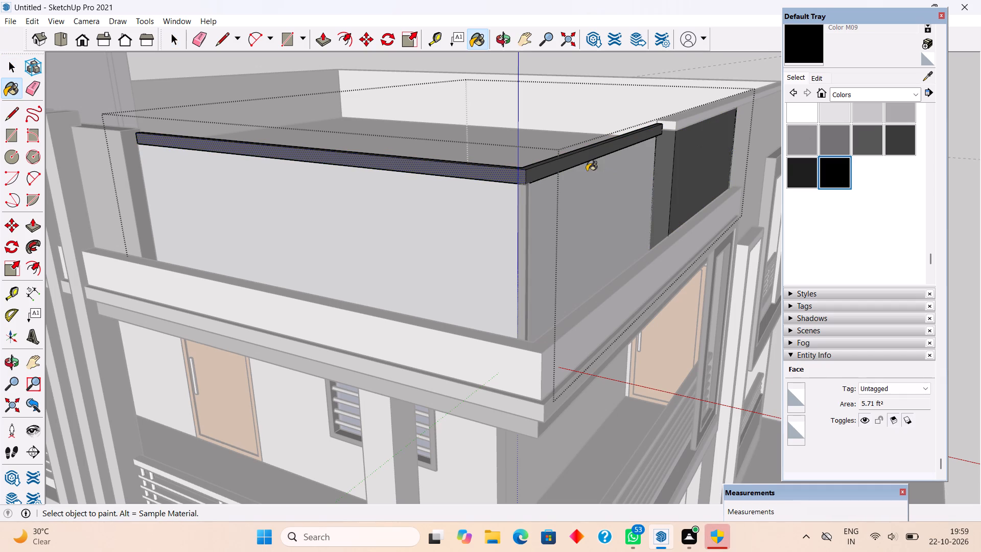
{"action": "left_click", "coordinate": [496, 176]}
{"action": "left_click", "coordinate": [556, 171]}
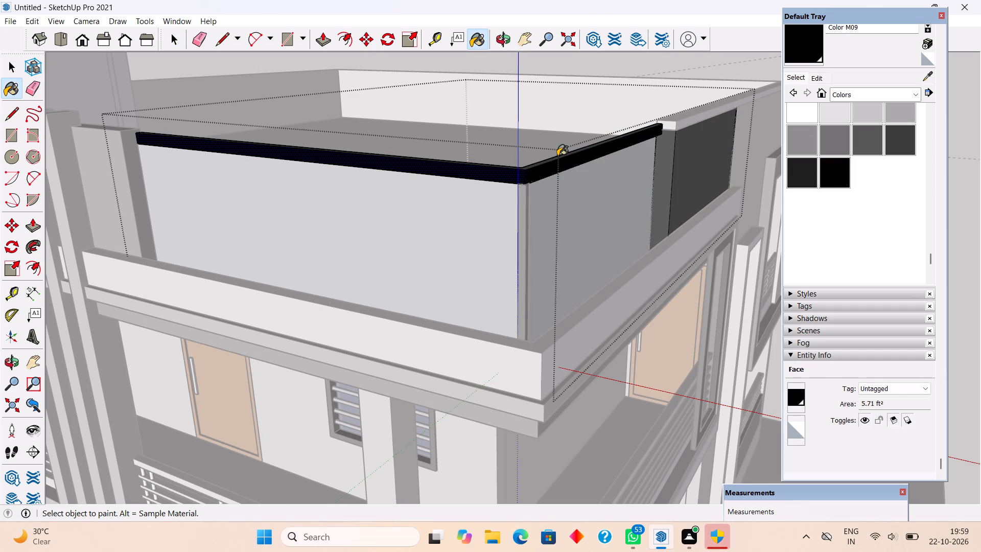
{"action": "middle_click_drag", "start_coordinate": [557, 155], "coordinate": [562, 274]}
{"action": "scroll", "coordinate": [578, 305], "scroll_direction": "up", "scroll_amount": 4}
{"action": "left_click", "coordinate": [579, 304]}
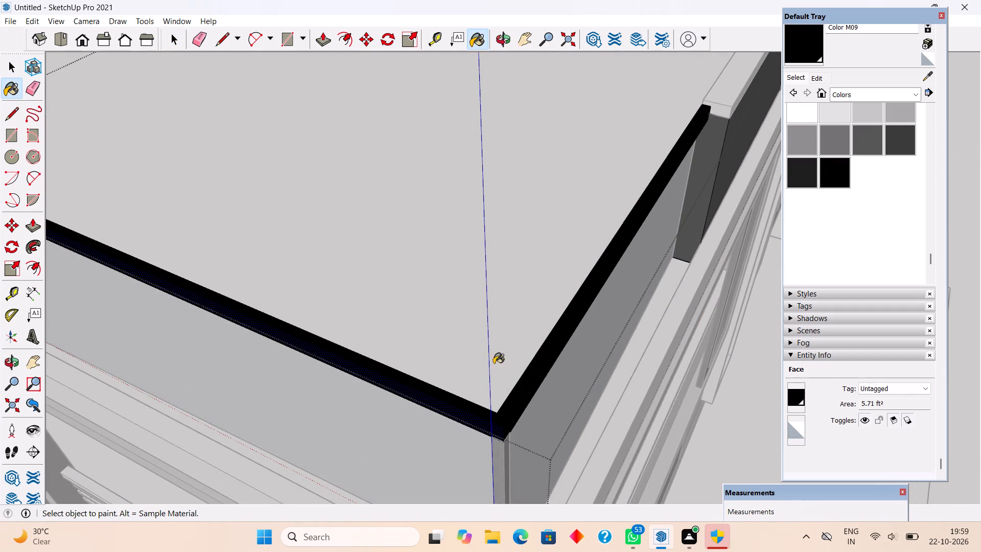
{"action": "middle_click_drag", "start_coordinate": [574, 297], "coordinate": [159, 288]}
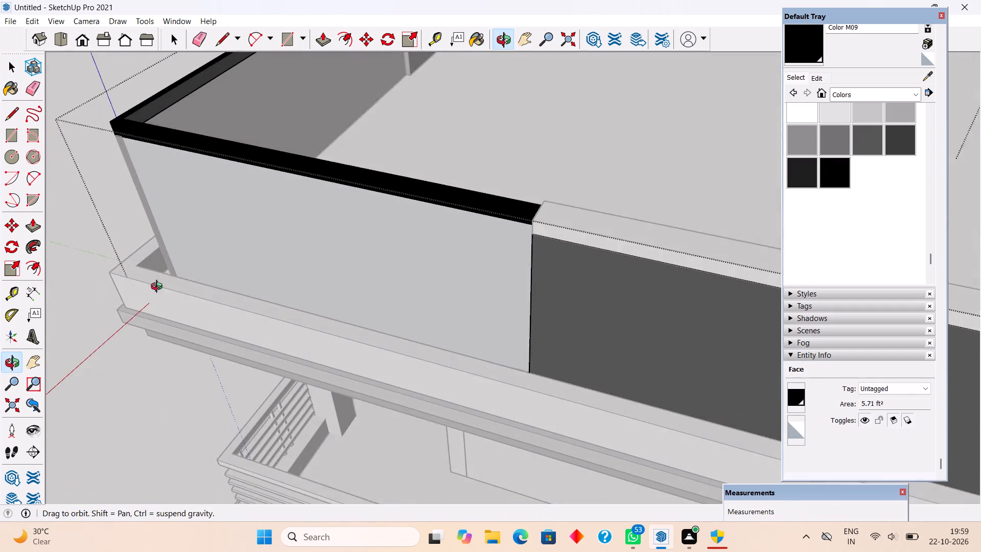
{"action": "middle_click_drag", "start_coordinate": [159, 288], "coordinate": [157, 268]}
{"action": "left_click", "coordinate": [191, 85]}
{"action": "middle_click_drag", "start_coordinate": [283, 162], "coordinate": [0, 209]}
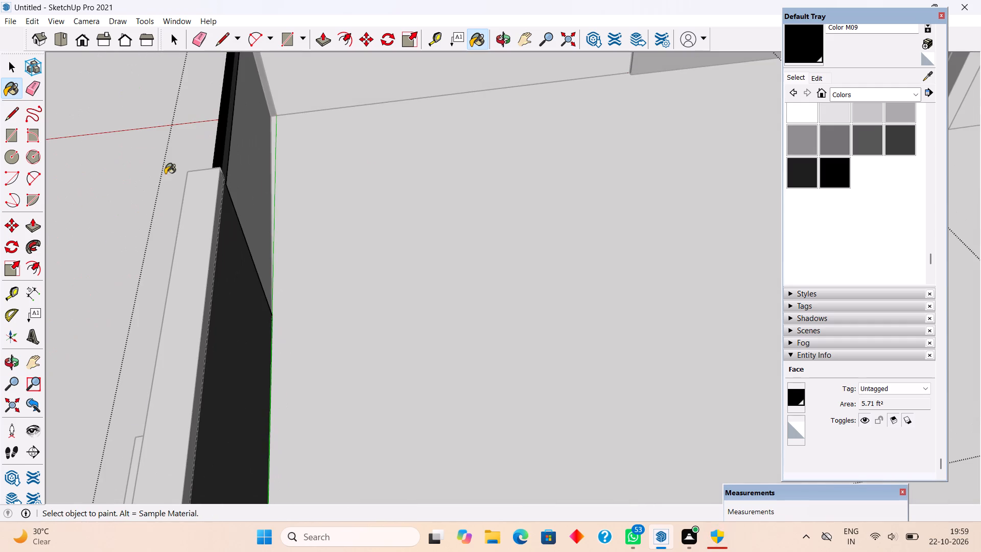
{"action": "middle_click_drag", "start_coordinate": [301, 130], "coordinate": [159, 130]}
{"action": "left_click", "coordinate": [114, 73]}
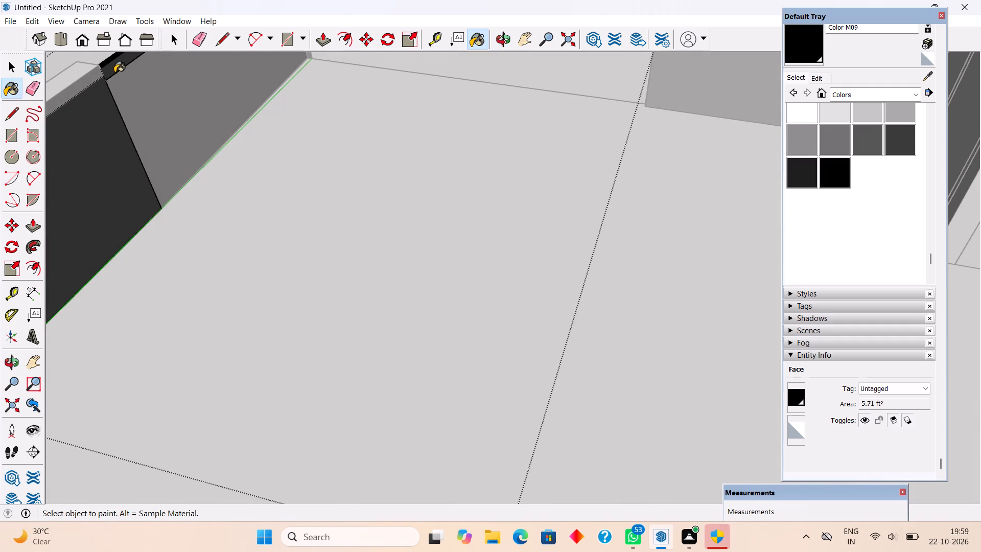
{"action": "scroll", "coordinate": [97, 133], "scroll_direction": "down", "scroll_amount": 9}
{"action": "key", "text": "space"}
{"action": "middle_click_drag", "start_coordinate": [133, 133], "coordinate": [710, 163]}
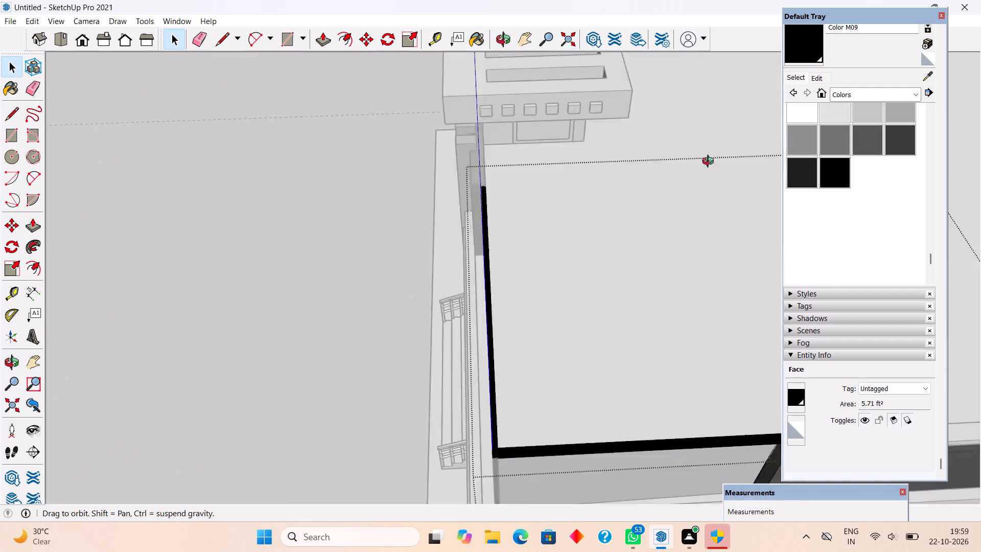
{"action": "middle_click_drag", "start_coordinate": [710, 163], "coordinate": [784, 139]}
{"action": "left_click", "coordinate": [316, 210]}
Paint both glass panels of the roof terrace railing with Translucent Glass Gray.
{"action": "scroll", "coordinate": [261, 130], "scroll_direction": "down", "scroll_amount": 5}
{"action": "scroll", "coordinate": [250, 176], "scroll_direction": "down", "scroll_amount": 4}
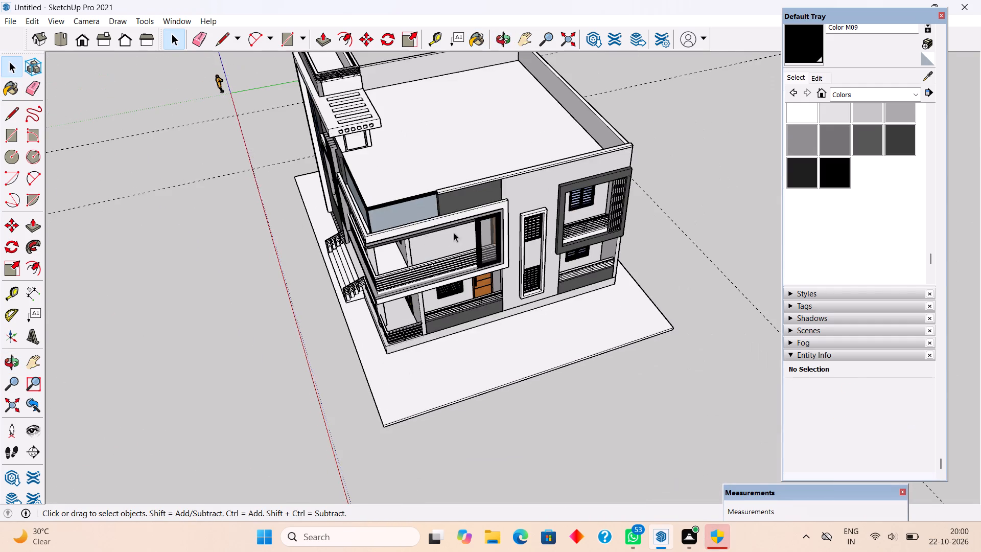
{"action": "middle_click_drag", "start_coordinate": [460, 229], "coordinate": [637, 103]}
{"action": "left_click", "coordinate": [639, 102]}
{"action": "scroll", "coordinate": [474, 215], "scroll_direction": "up", "scroll_amount": 4}
{"action": "scroll", "coordinate": [385, 191], "scroll_direction": "up", "scroll_amount": 2}
{"action": "middle_click_drag", "start_coordinate": [399, 188], "coordinate": [517, 191]}
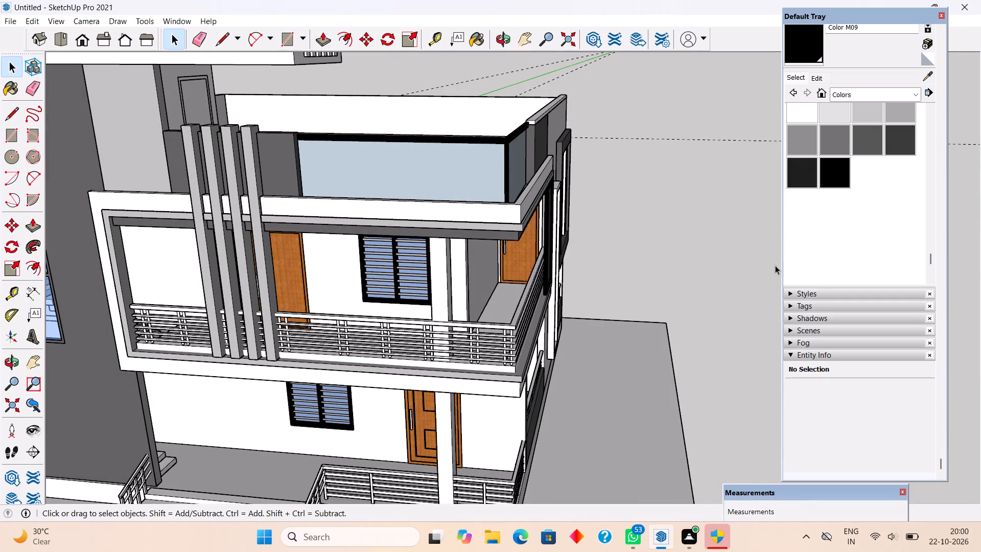
{"action": "left_click", "coordinate": [867, 95]}
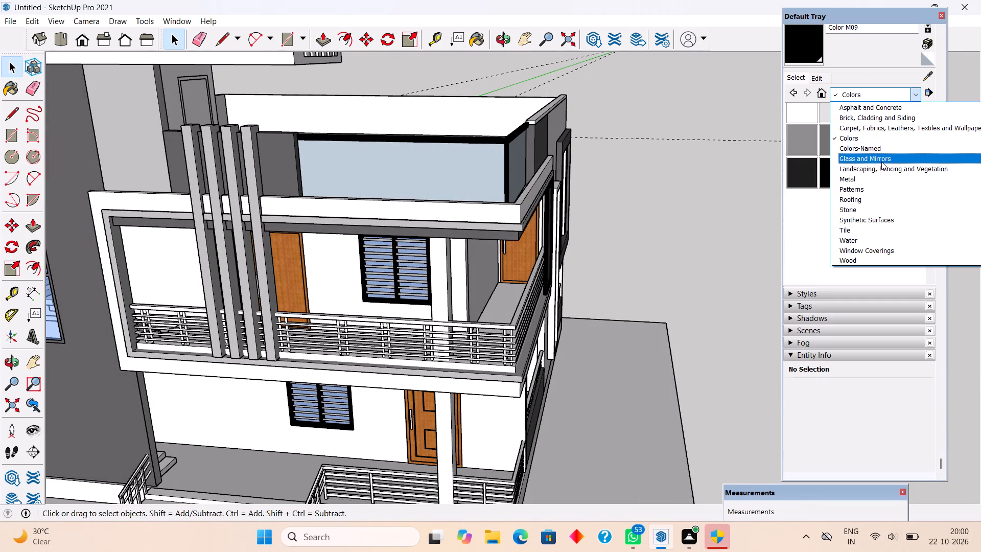
{"action": "left_click", "coordinate": [882, 163]}
{"action": "left_click", "coordinate": [896, 152]}
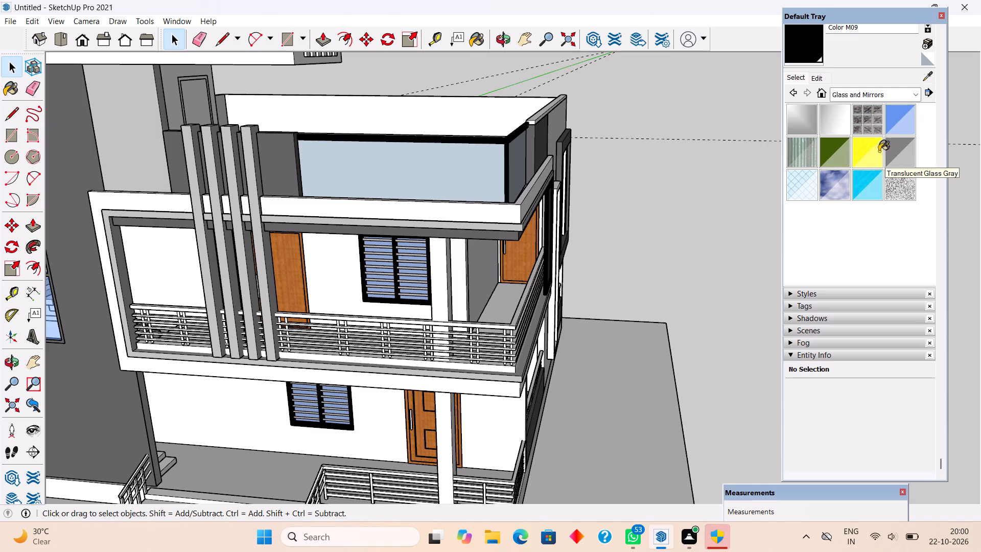
{"action": "left_click", "coordinate": [467, 164]}
{"action": "left_click", "coordinate": [518, 162]}
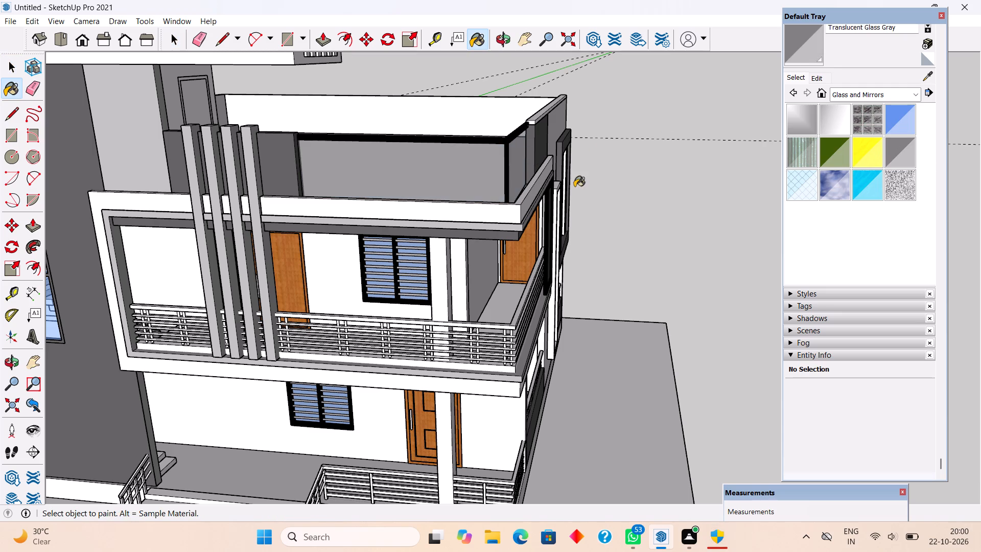
Examine the side facade from several angles, focusing on the two black grilles in the tall vertical frame.
{"action": "middle_click_drag", "start_coordinate": [566, 182], "coordinate": [366, 149]}
{"action": "scroll", "coordinate": [366, 149], "scroll_direction": "down", "scroll_amount": 3}
{"action": "middle_click_drag", "start_coordinate": [391, 190], "coordinate": [472, 168]}
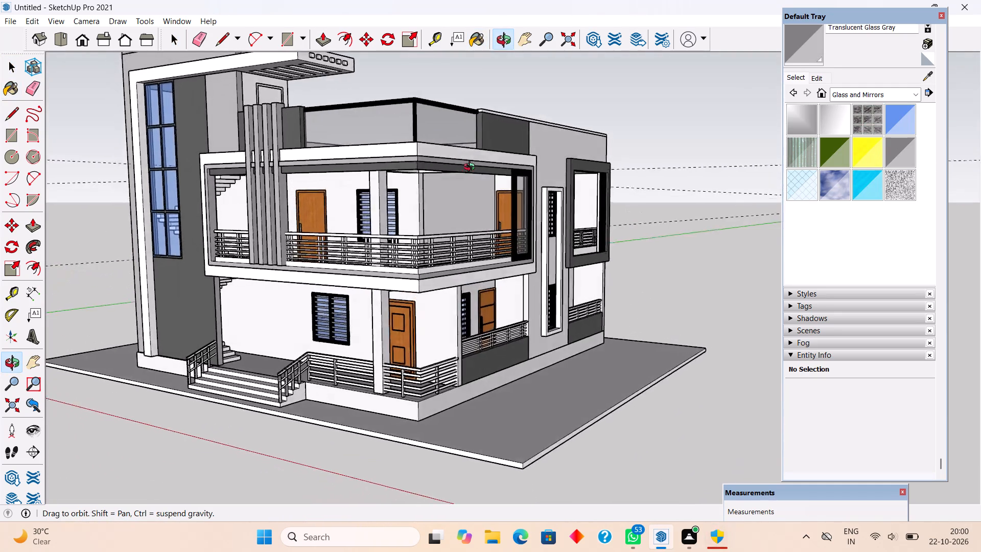
{"action": "middle_click_drag", "start_coordinate": [472, 168], "coordinate": [429, 176]}
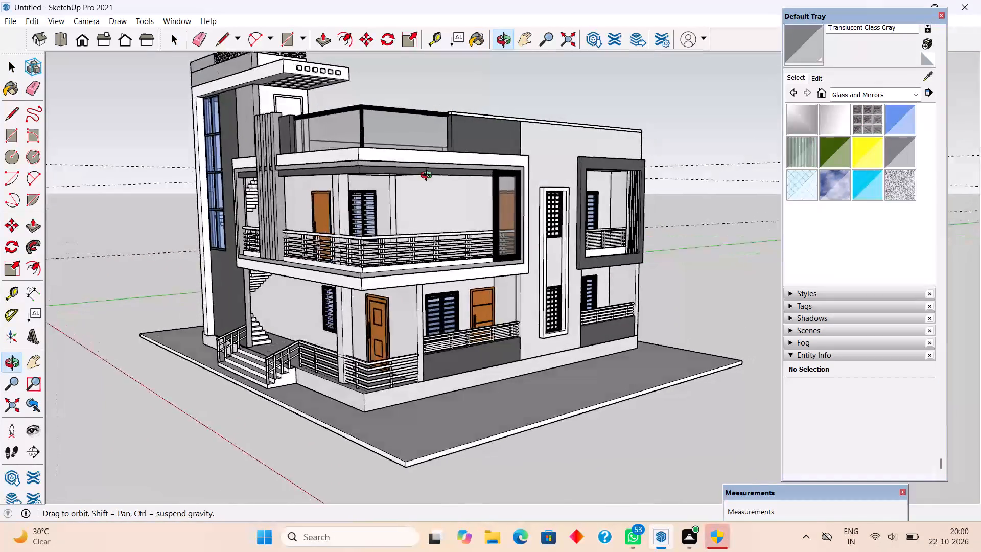
{"action": "middle_click_drag", "start_coordinate": [429, 176], "coordinate": [396, 194]}
{"action": "scroll", "coordinate": [590, 240], "scroll_direction": "up", "scroll_amount": 6}
{"action": "scroll", "coordinate": [555, 301], "scroll_direction": "up", "scroll_amount": 4}
{"action": "middle_click_drag", "start_coordinate": [484, 363], "coordinate": [363, 336]}
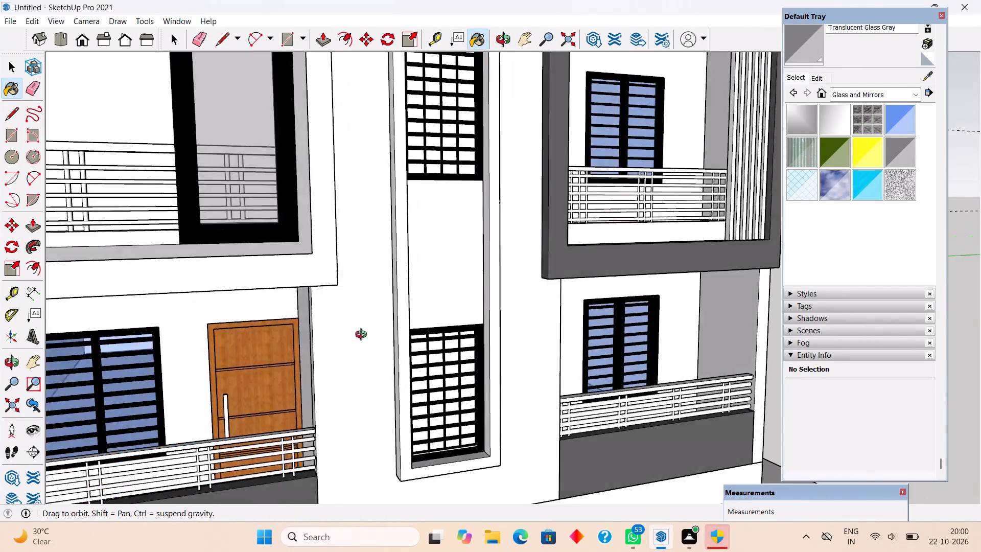
{"action": "middle_click_drag", "start_coordinate": [363, 336], "coordinate": [345, 382]}
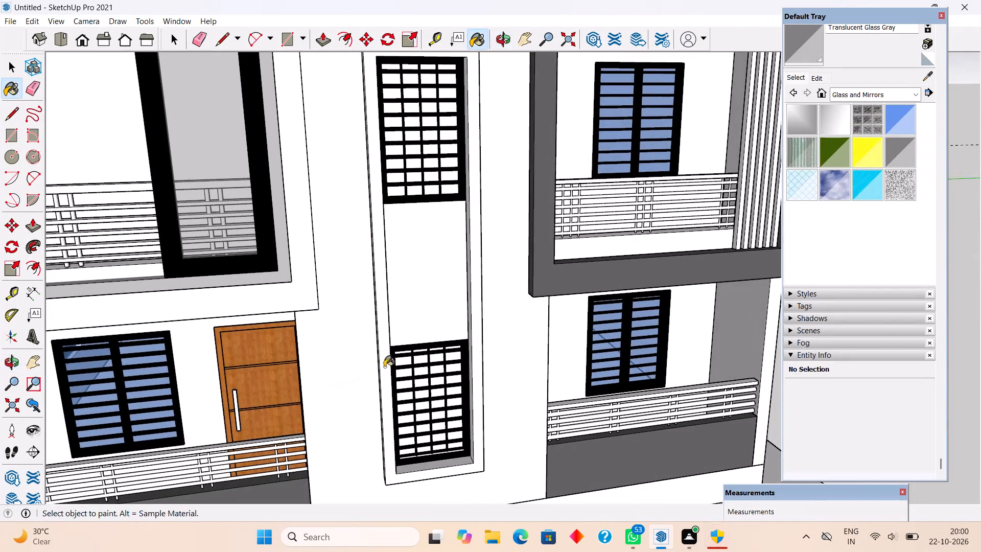
{"action": "key", "text": "space"}
{"action": "scroll", "coordinate": [423, 393], "scroll_direction": "up", "scroll_amount": 8}
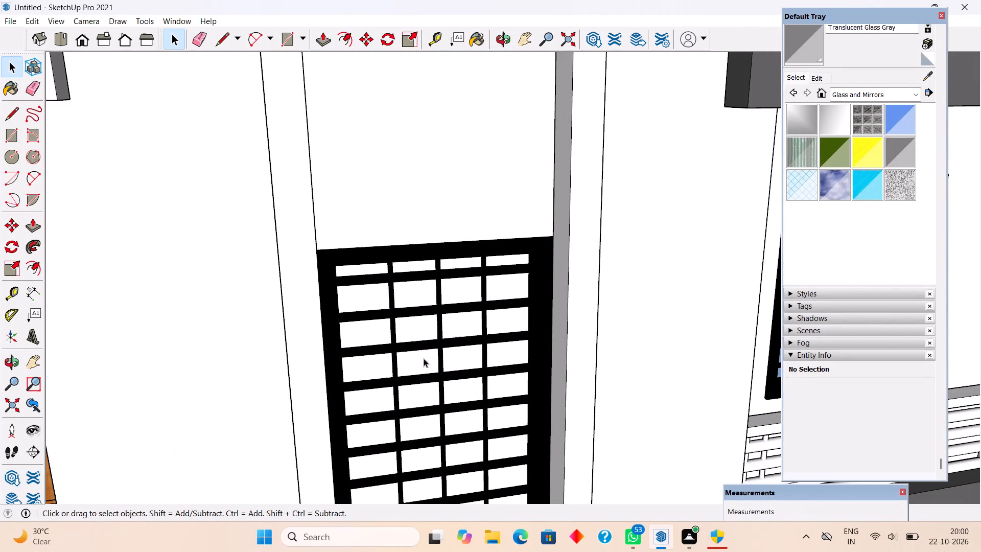
{"action": "scroll", "coordinate": [434, 326], "scroll_direction": "down", "scroll_amount": 3}
{"action": "left_click", "coordinate": [461, 200]}
{"action": "scroll", "coordinate": [461, 200], "scroll_direction": "down", "scroll_amount": 10}
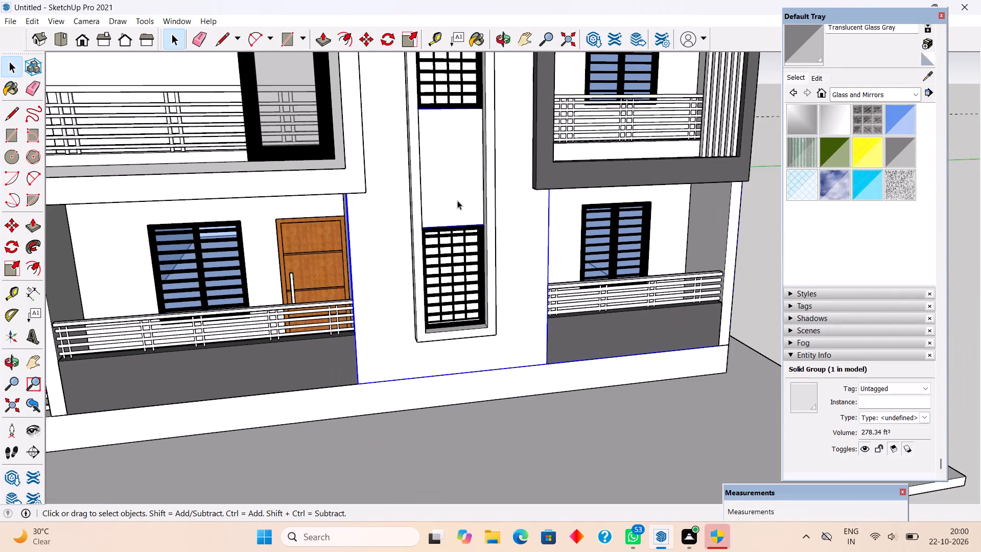
{"action": "scroll", "coordinate": [437, 215], "scroll_direction": "down", "scroll_amount": 7}
{"action": "middle_click_drag", "start_coordinate": [435, 234], "coordinate": [556, 348]}
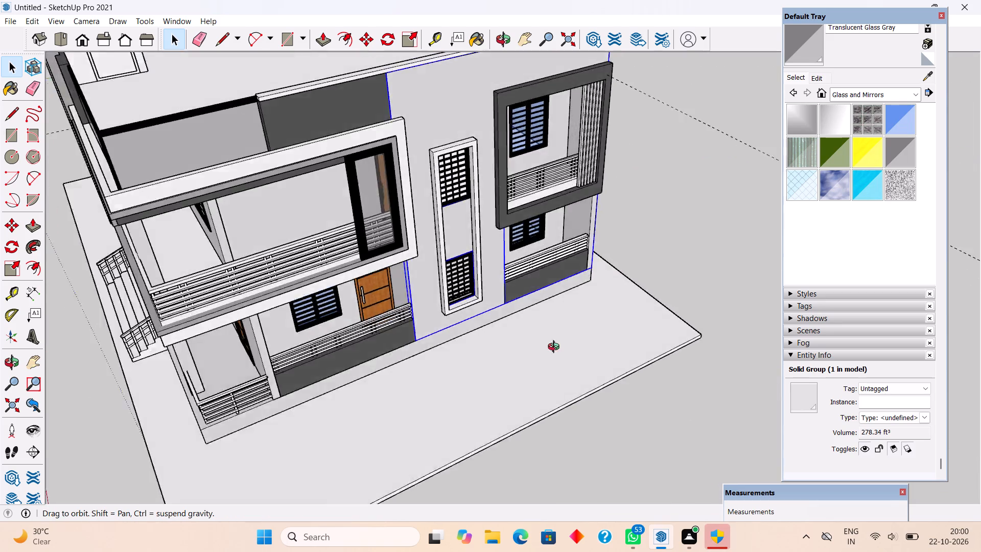
{"action": "middle_click_drag", "start_coordinate": [556, 348], "coordinate": [415, 273]}
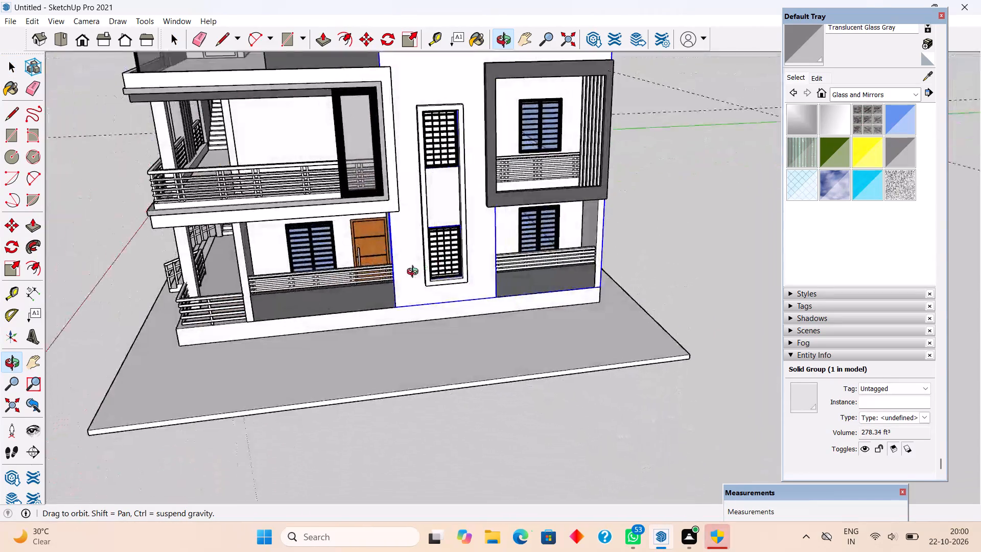
{"action": "middle_click_drag", "start_coordinate": [415, 273], "coordinate": [279, 270]}
Draw a rectangle of about 6' by 3' 8" over the lower black grille, from its upper corner to the opposite lower corner.
{"action": "scroll", "coordinate": [396, 254], "scroll_direction": "up", "scroll_amount": 6}
{"action": "scroll", "coordinate": [464, 224], "scroll_direction": "up", "scroll_amount": 4}
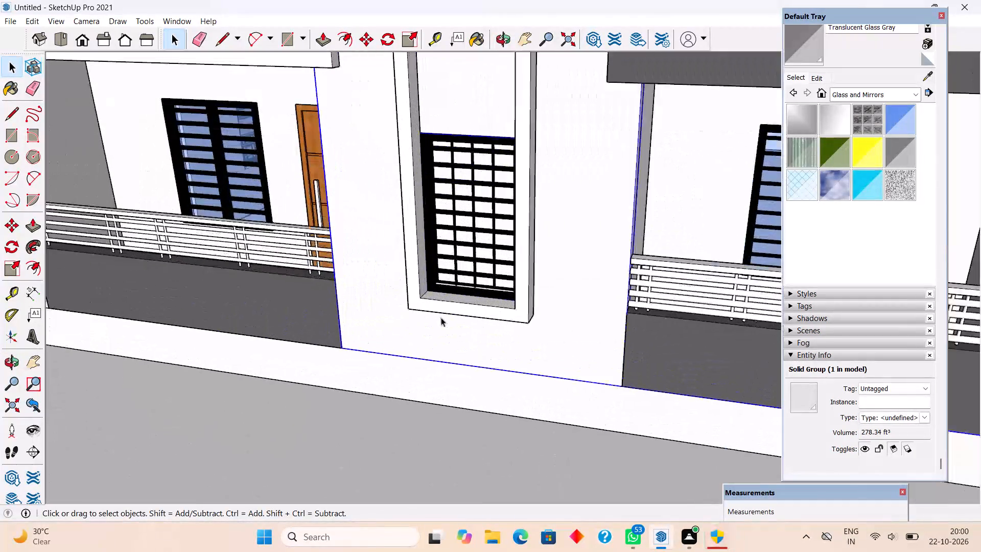
{"action": "scroll", "coordinate": [441, 317], "scroll_direction": "up", "scroll_amount": 4}
{"action": "middle_click_drag", "start_coordinate": [499, 284], "coordinate": [546, 340]}
{"action": "key", "text": "space"}
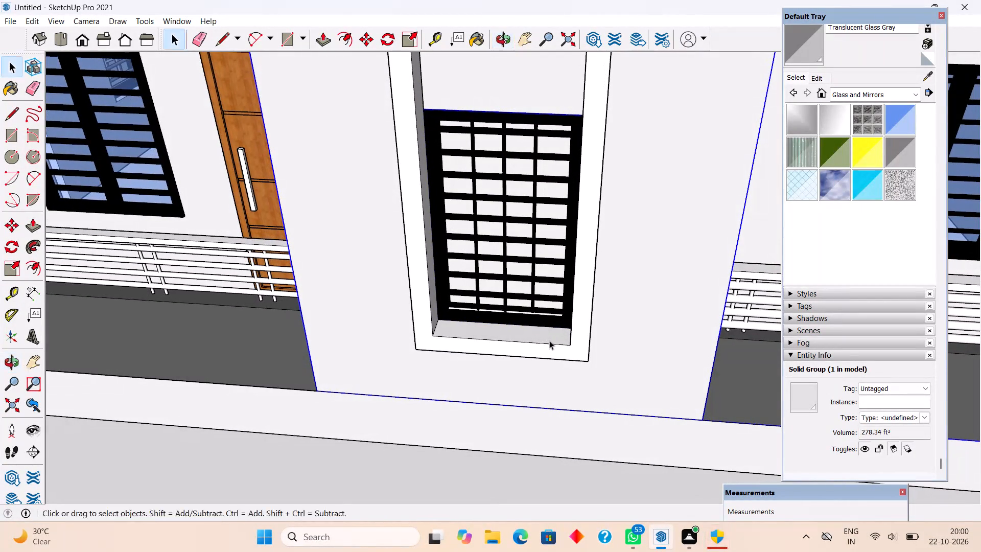
{"action": "scroll", "coordinate": [412, 111], "scroll_direction": "up", "scroll_amount": 12}
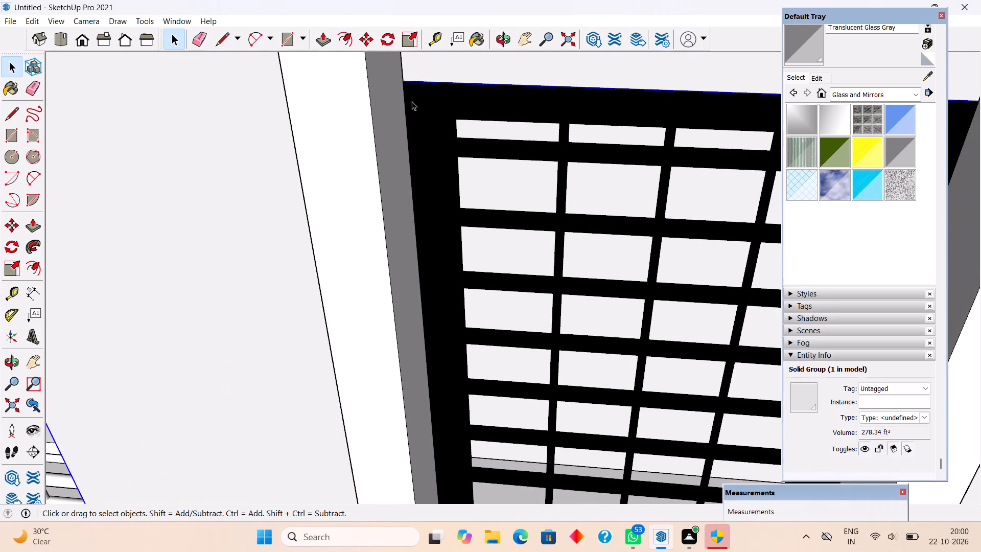
{"action": "scroll", "coordinate": [411, 98], "scroll_direction": "up", "scroll_amount": 1}
{"action": "key", "text": "r"}
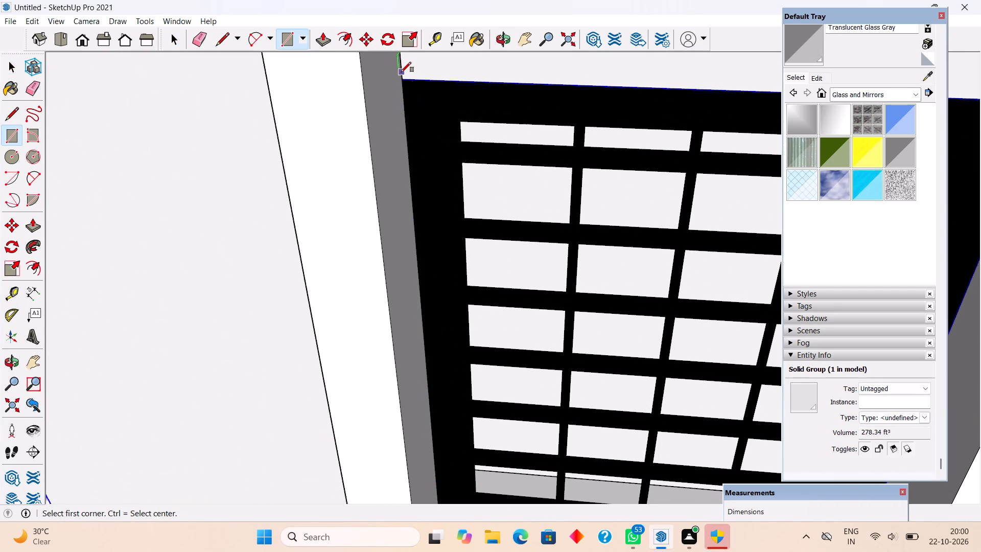
{"action": "left_click", "coordinate": [405, 83]}
{"action": "scroll", "coordinate": [427, 178], "scroll_direction": "down", "scroll_amount": 7}
{"action": "scroll", "coordinate": [448, 222], "scroll_direction": "down", "scroll_amount": 2}
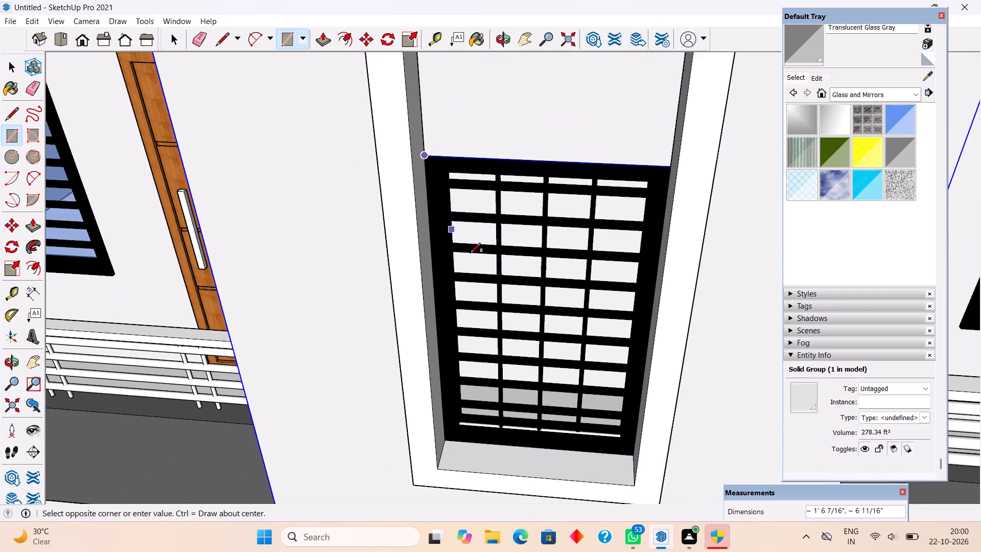
{"action": "left_click", "coordinate": [630, 454]}
{"action": "key", "text": "space"}
Make the new rectangle over the lower grille, with its edges, into a group.
{"action": "triple_click", "coordinate": [567, 372]}
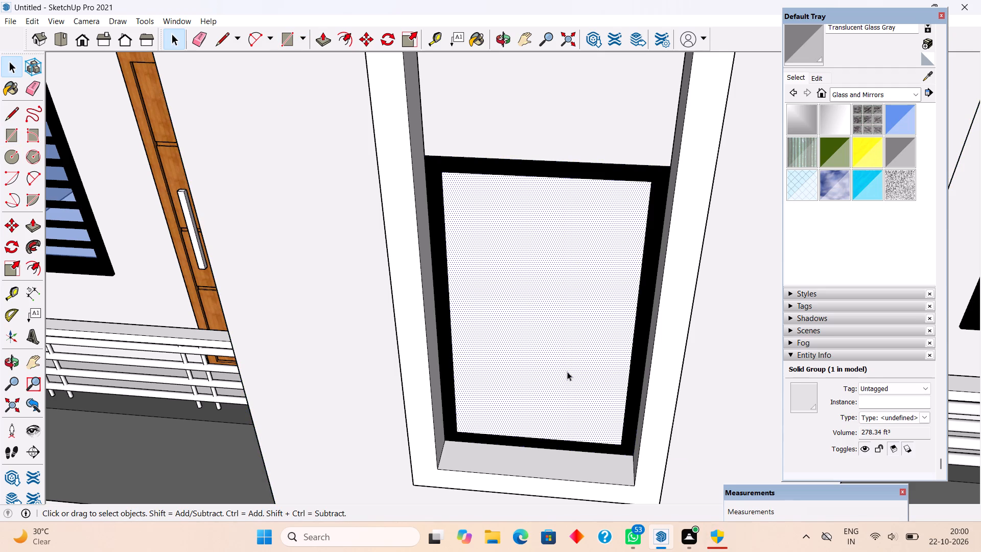
{"action": "right_click", "coordinate": [567, 372]}
{"action": "triple_click", "coordinate": [506, 367]}
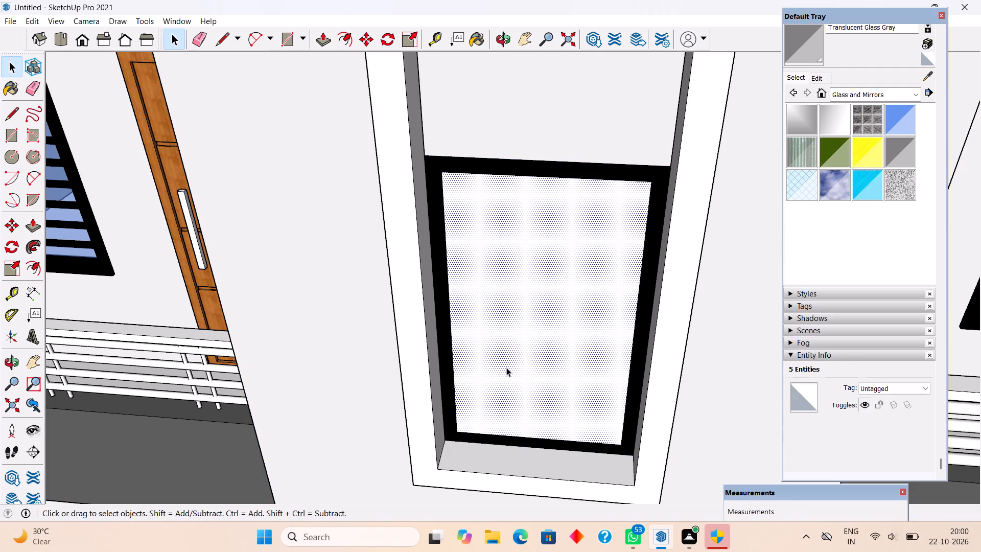
{"action": "double_click", "coordinate": [506, 367]}
{"action": "right_click", "coordinate": [506, 367]}
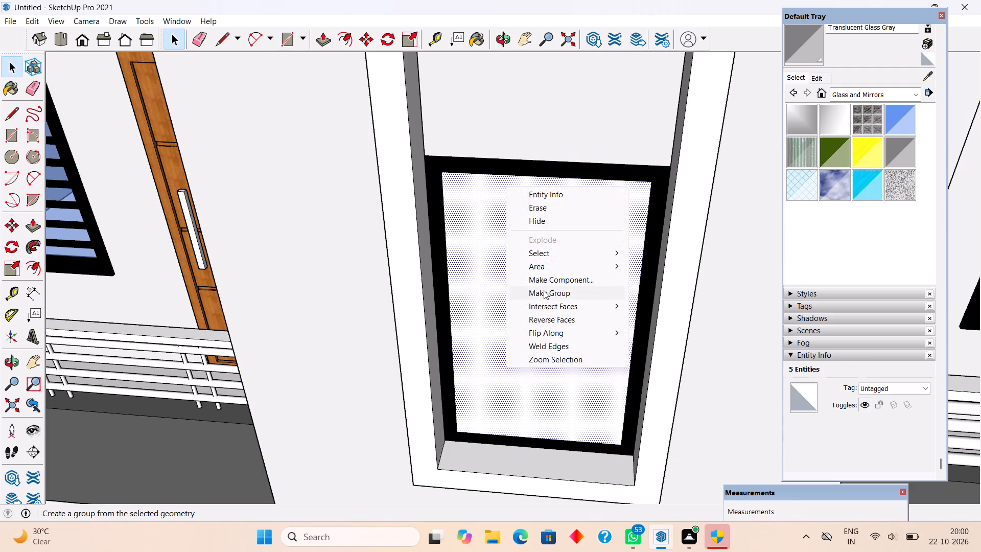
{"action": "left_click", "coordinate": [544, 290]}
Move the rectangle group 5" back along the red axis so it sits behind the lower grille's bars.
{"action": "scroll", "coordinate": [612, 466], "scroll_direction": "up", "scroll_amount": 8}
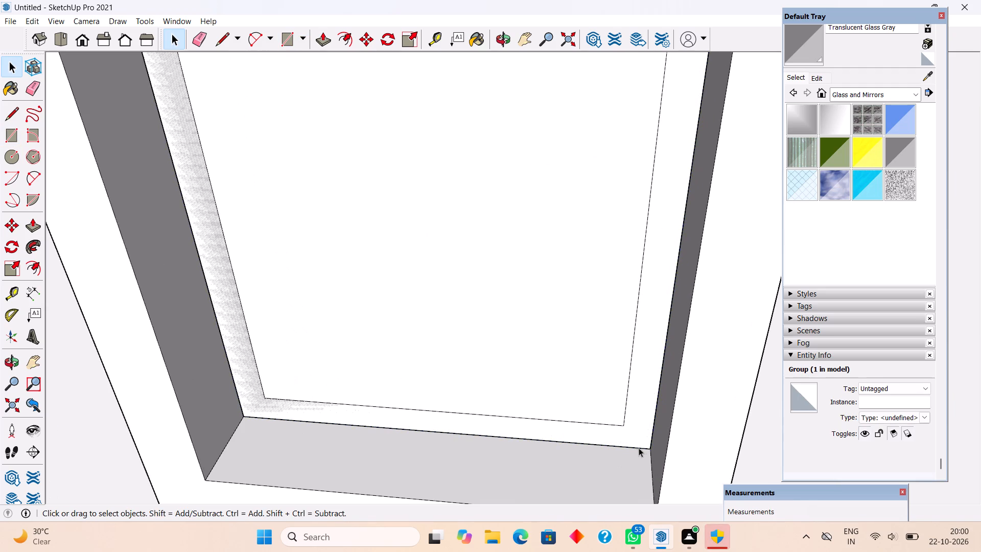
{"action": "key", "text": "m"}
{"action": "left_click", "coordinate": [647, 451]}
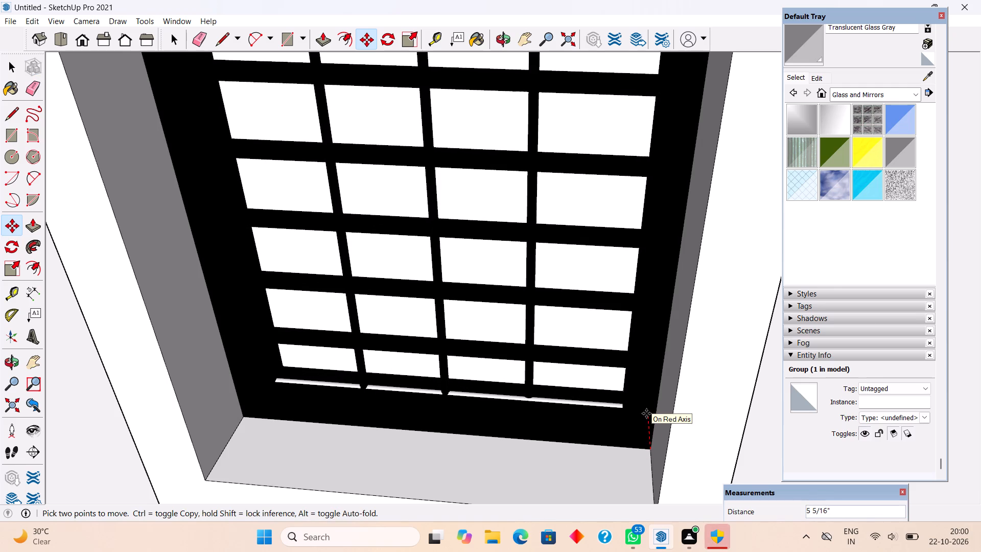
{"action": "type", "text": "5\""}
{"action": "key", "text": "Return"}
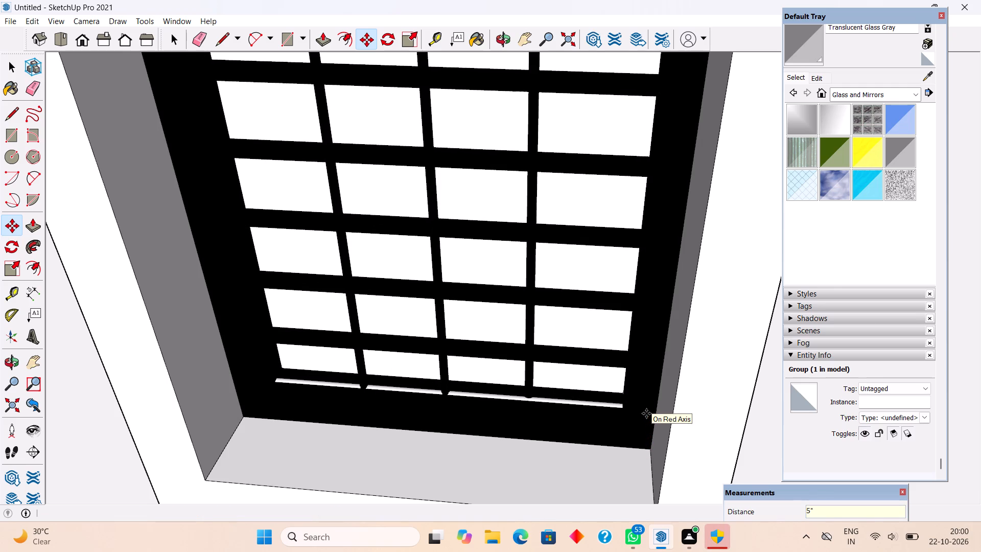
{"action": "key", "text": "space"}
Delete the unpainted white horizontal bar along the bottom of the lower grille.
{"action": "middle_click_drag", "start_coordinate": [628, 400], "coordinate": [417, 551]}
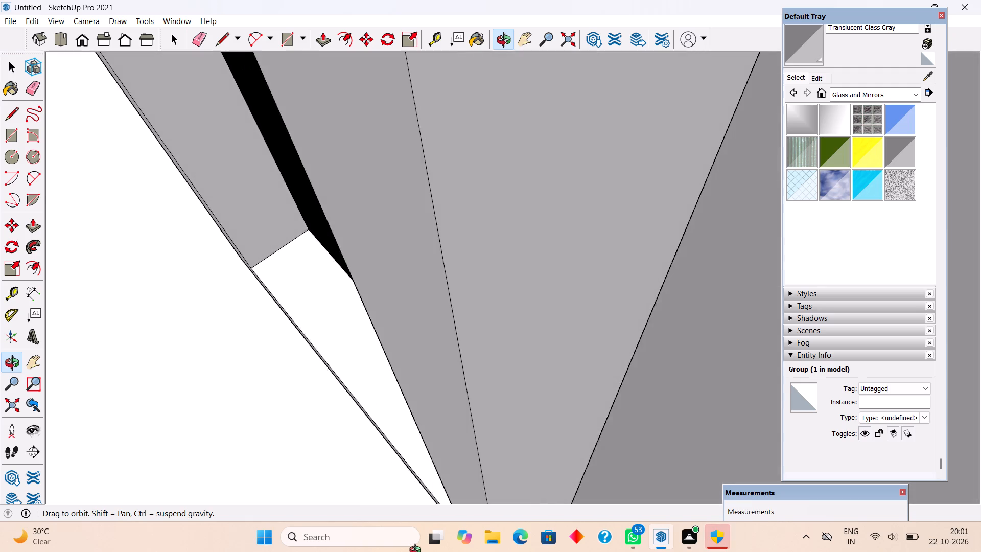
{"action": "middle_click_drag", "start_coordinate": [417, 551], "coordinate": [509, 519]}
{"action": "scroll", "coordinate": [475, 418], "scroll_direction": "up", "scroll_amount": 5}
{"action": "scroll", "coordinate": [483, 355], "scroll_direction": "up", "scroll_amount": 5}
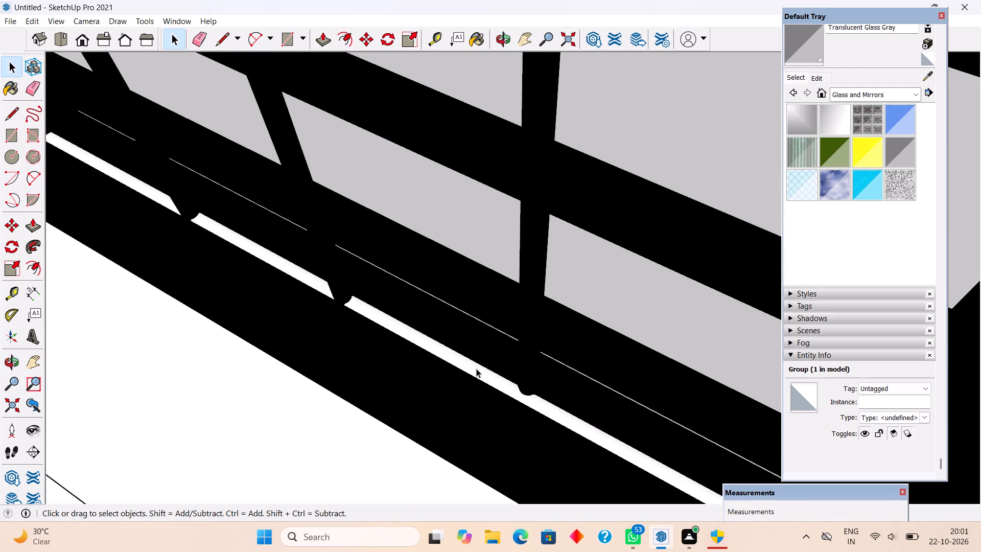
{"action": "left_click", "coordinate": [476, 369]}
{"action": "key", "text": "Delete"}
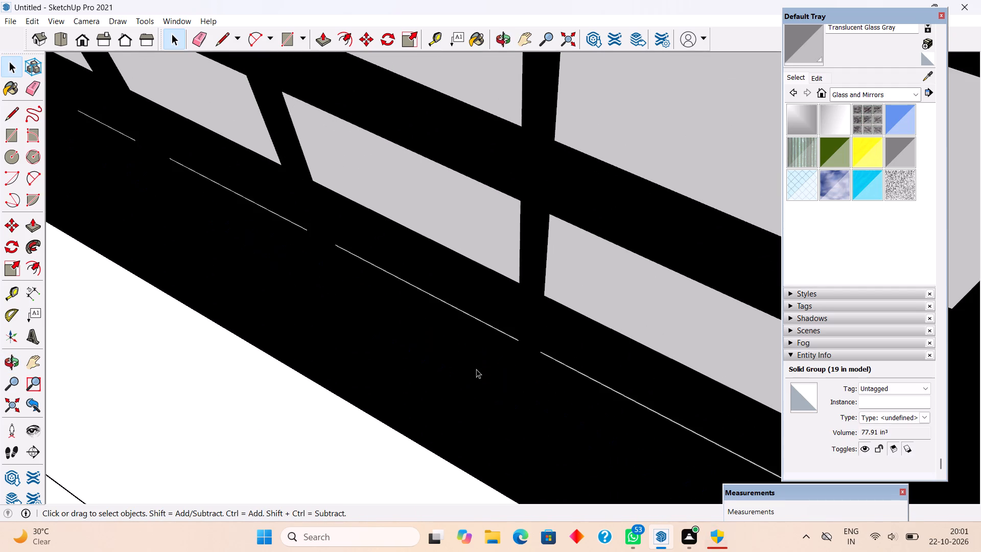
Paint the panes behind the lower and upper grilles of the tall vertical frame with Translucent Glass Gray.
{"action": "scroll", "coordinate": [476, 369], "scroll_direction": "down", "scroll_amount": 14}
{"action": "middle_click_drag", "start_coordinate": [502, 392], "coordinate": [615, 182]}
{"action": "scroll", "coordinate": [615, 182], "scroll_direction": "down", "scroll_amount": 13}
{"action": "scroll", "coordinate": [509, 249], "scroll_direction": "down", "scroll_amount": 4}
{"action": "middle_click_drag", "start_coordinate": [493, 283], "coordinate": [562, 335]}
{"action": "scroll", "coordinate": [556, 328], "scroll_direction": "down", "scroll_amount": 3}
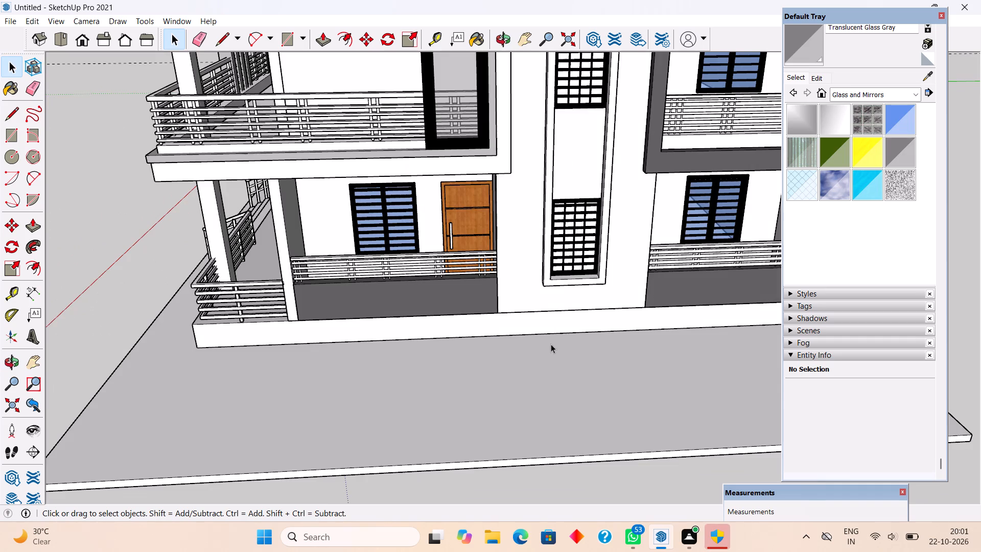
{"action": "scroll", "coordinate": [551, 343], "scroll_direction": "down", "scroll_amount": 2}
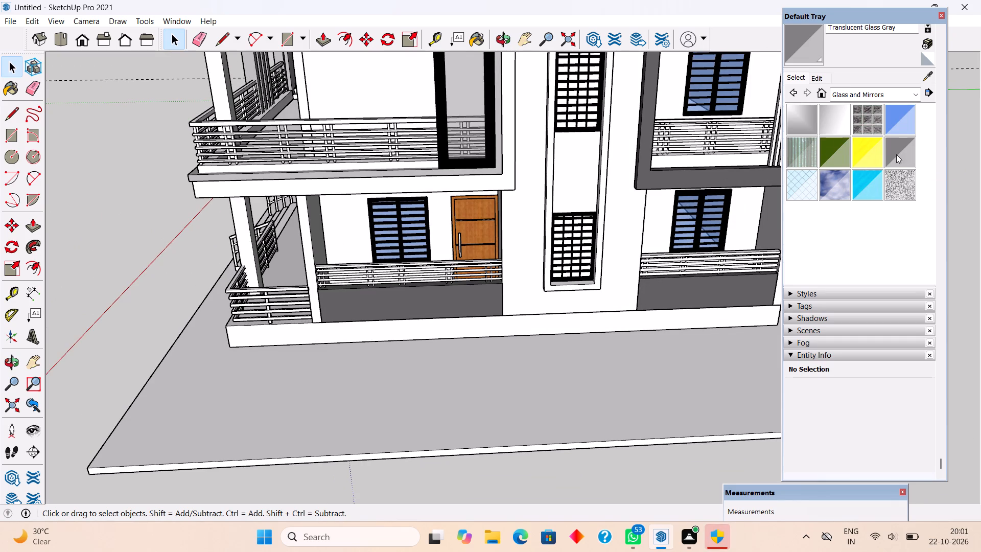
{"action": "left_click", "coordinate": [896, 154]}
{"action": "scroll", "coordinate": [577, 255], "scroll_direction": "up", "scroll_amount": 14}
{"action": "left_click", "coordinate": [576, 241]}
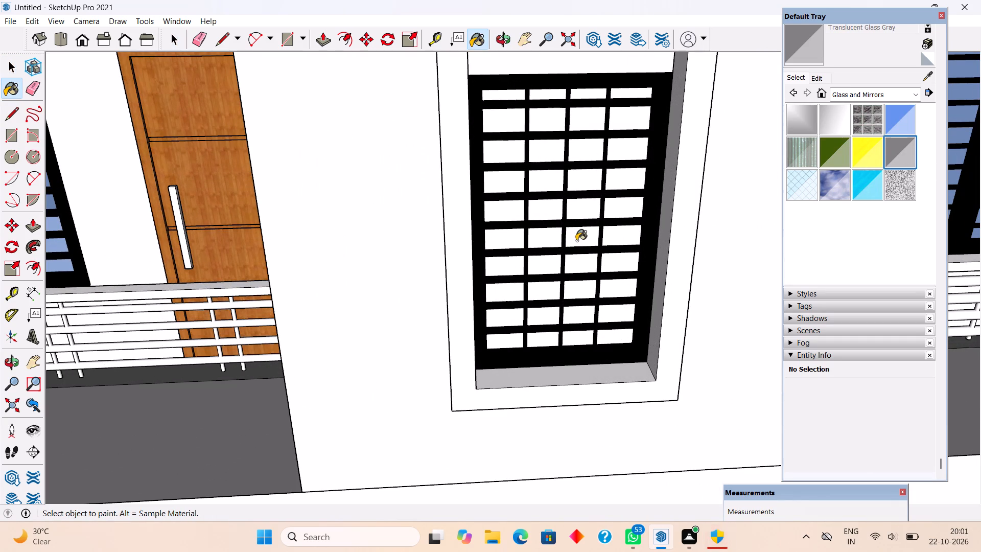
{"action": "scroll", "coordinate": [579, 242], "scroll_direction": "down", "scroll_amount": 19}
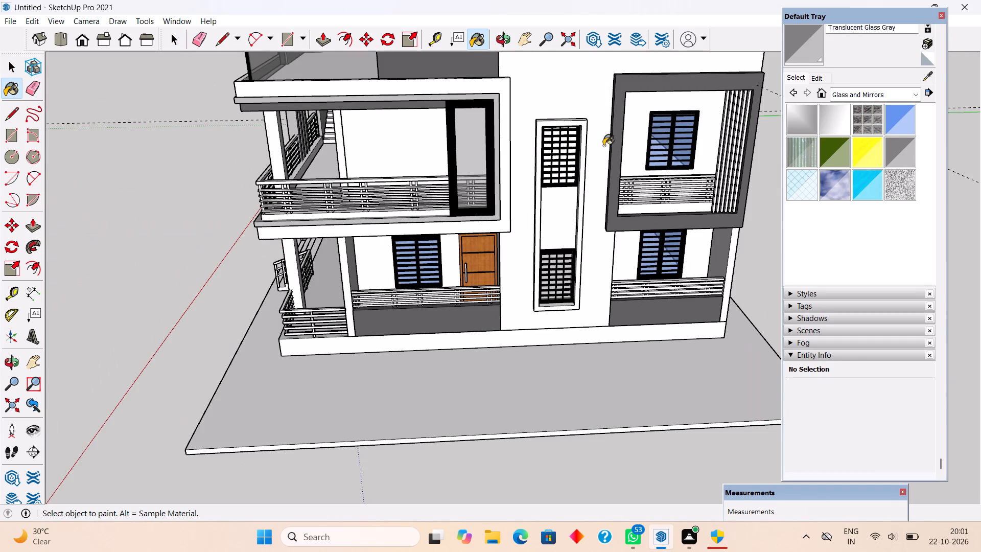
{"action": "scroll", "coordinate": [565, 131], "scroll_direction": "up", "scroll_amount": 15}
{"action": "left_click", "coordinate": [564, 152]}
{"action": "scroll", "coordinate": [564, 182], "scroll_direction": "down", "scroll_amount": 5}
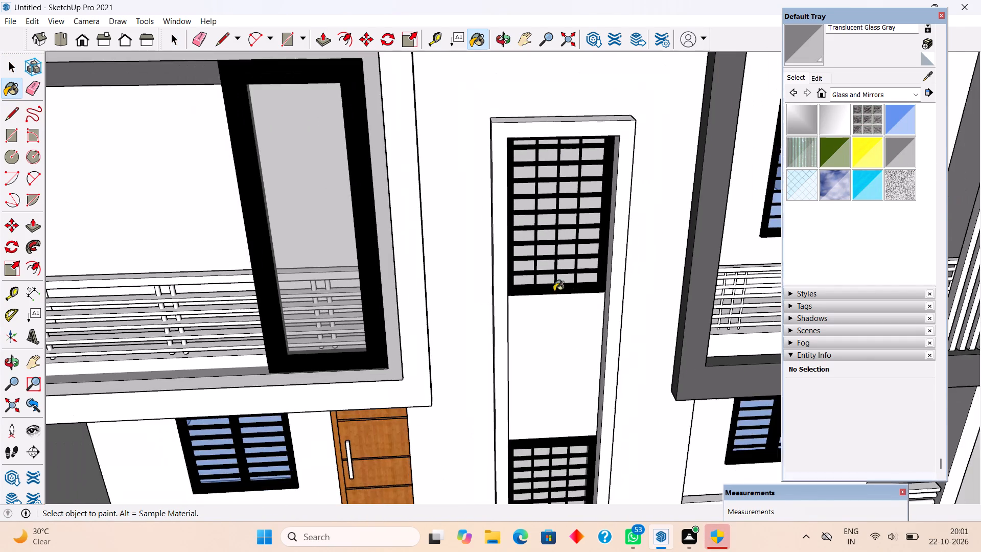
Examine the whole house exterior from the side, front corner, underneath and above for areas still needing material.
{"action": "middle_click_drag", "start_coordinate": [555, 333], "coordinate": [567, 231]}
{"action": "scroll", "coordinate": [567, 228], "scroll_direction": "down", "scroll_amount": 7}
{"action": "scroll", "coordinate": [529, 308], "scroll_direction": "down", "scroll_amount": 3}
{"action": "middle_click_drag", "start_coordinate": [420, 328], "coordinate": [425, 333]}
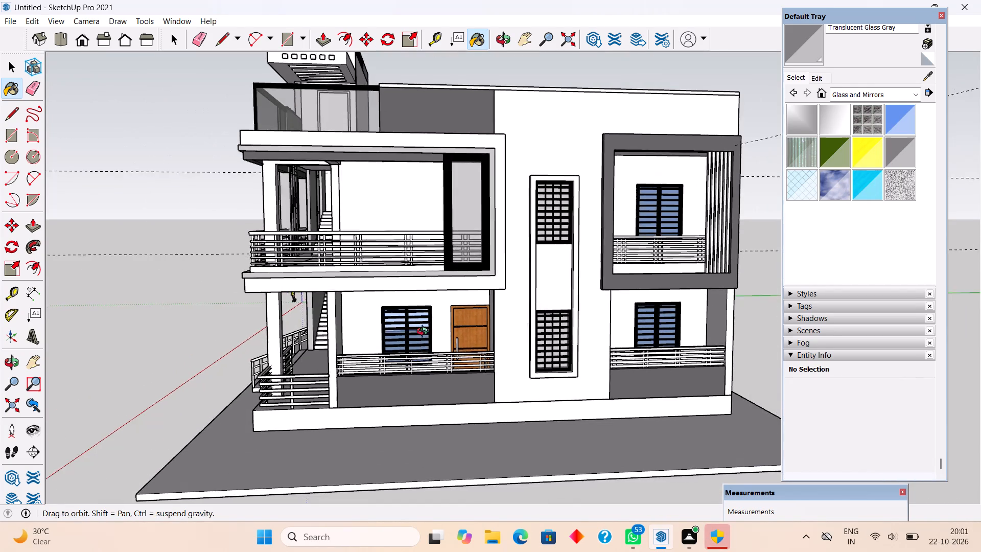
{"action": "middle_click_drag", "start_coordinate": [425, 333], "coordinate": [634, 325]}
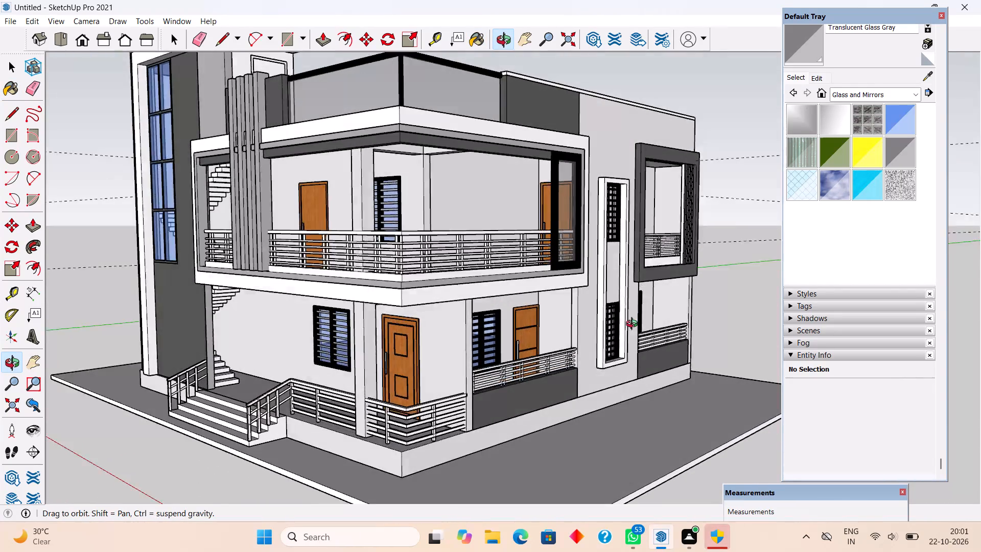
{"action": "middle_click_drag", "start_coordinate": [634, 325], "coordinate": [655, 322]}
{"action": "key", "text": "space"}
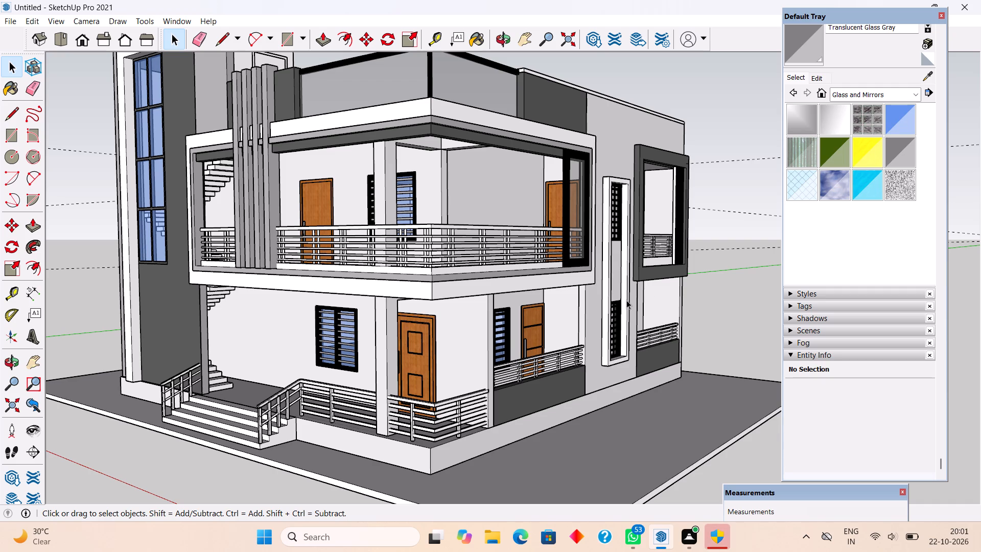
{"action": "scroll", "coordinate": [603, 321], "scroll_direction": "down", "scroll_amount": 3}
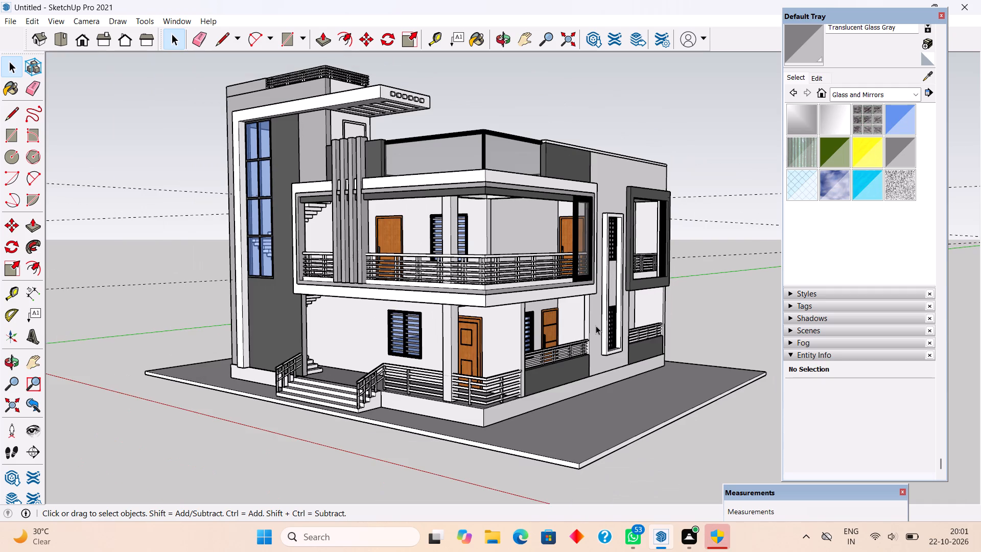
{"action": "scroll", "coordinate": [596, 326], "scroll_direction": "down", "scroll_amount": 2}
{"action": "middle_click_drag", "start_coordinate": [599, 354], "coordinate": [591, 207]}
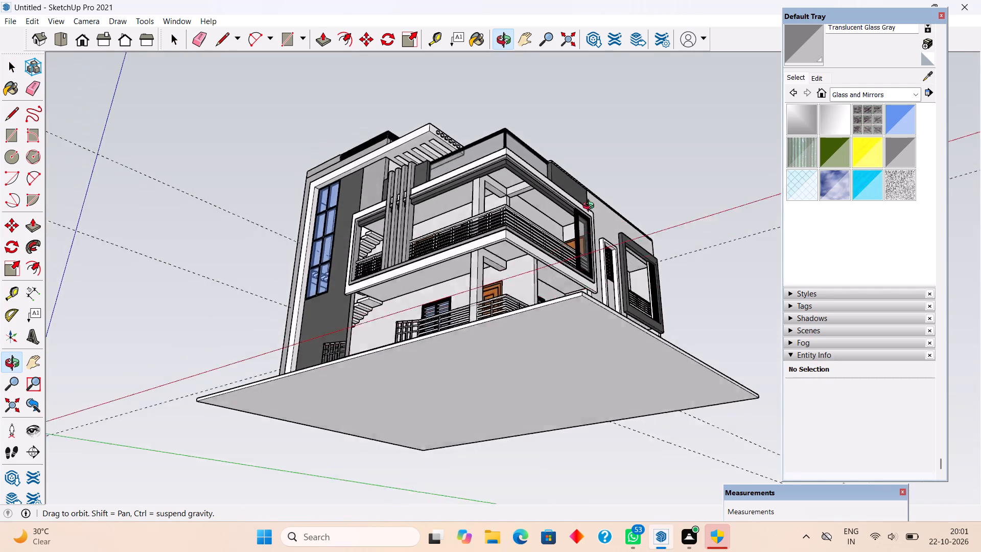
{"action": "middle_click_drag", "start_coordinate": [591, 207], "coordinate": [586, 189]}
{"action": "scroll", "coordinate": [540, 202], "scroll_direction": "up", "scroll_amount": 10}
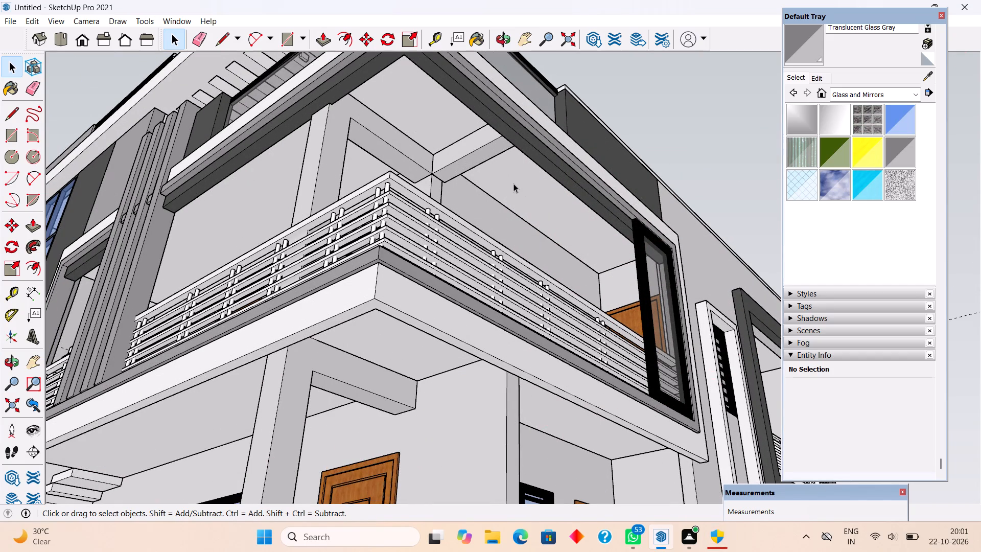
{"action": "scroll", "coordinate": [513, 173], "scroll_direction": "down", "scroll_amount": 4}
{"action": "scroll", "coordinate": [513, 173], "scroll_direction": "up", "scroll_amount": 1}
{"action": "scroll", "coordinate": [513, 175], "scroll_direction": "down", "scroll_amount": 5}
{"action": "left_click", "coordinate": [610, 113]}
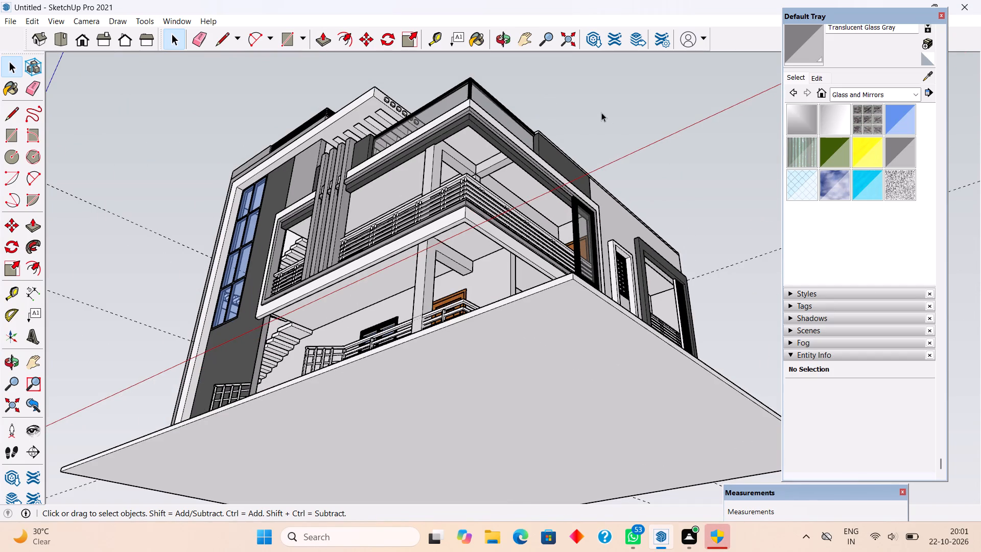
{"action": "middle_click_drag", "start_coordinate": [544, 173], "coordinate": [533, 311]}
{"action": "scroll", "coordinate": [533, 311], "scroll_direction": "down", "scroll_amount": 4}
{"action": "middle_click_drag", "start_coordinate": [533, 317], "coordinate": [602, 392]}
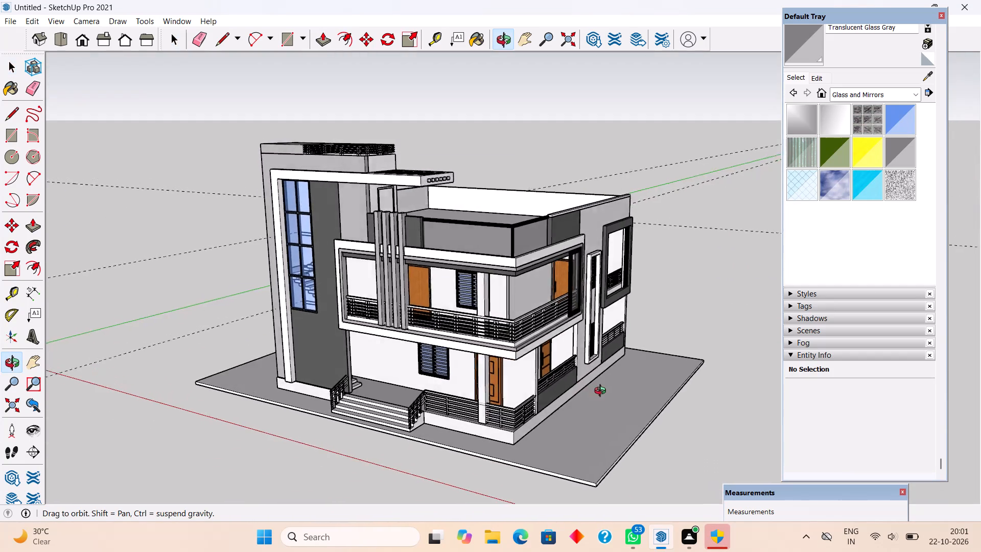
Push the long side edge of the ground slab 10' inward toward the house.
{"action": "middle_click_drag", "start_coordinate": [602, 392], "coordinate": [620, 377]}
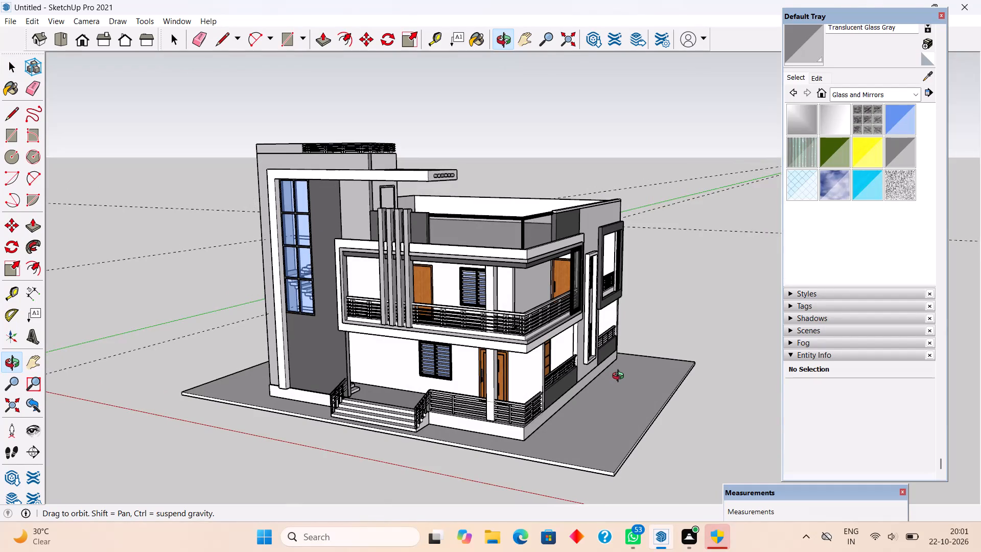
{"action": "middle_click_drag", "start_coordinate": [620, 377], "coordinate": [682, 381]}
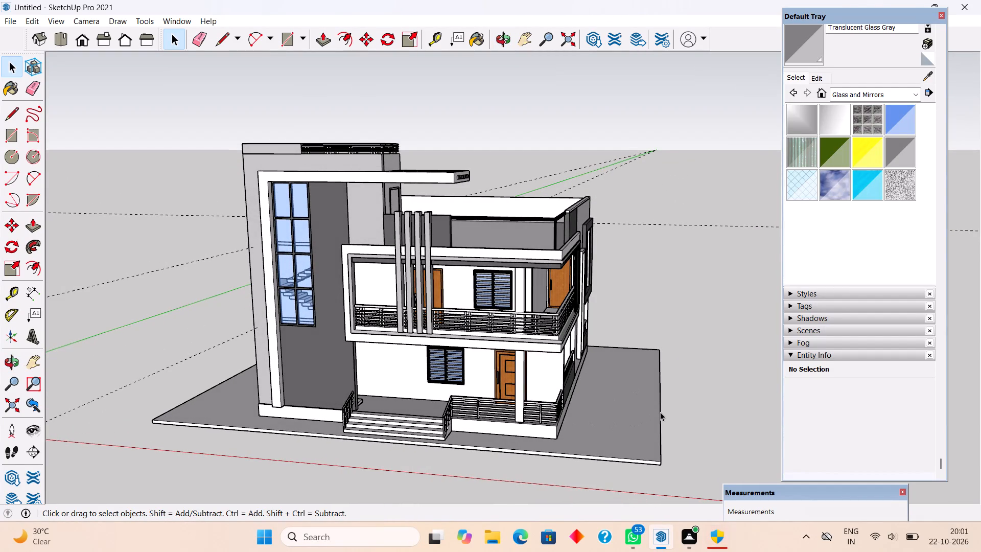
{"action": "middle_click_drag", "start_coordinate": [668, 418], "coordinate": [497, 434]}
{"action": "scroll", "coordinate": [660, 453], "scroll_direction": "up", "scroll_amount": 2}
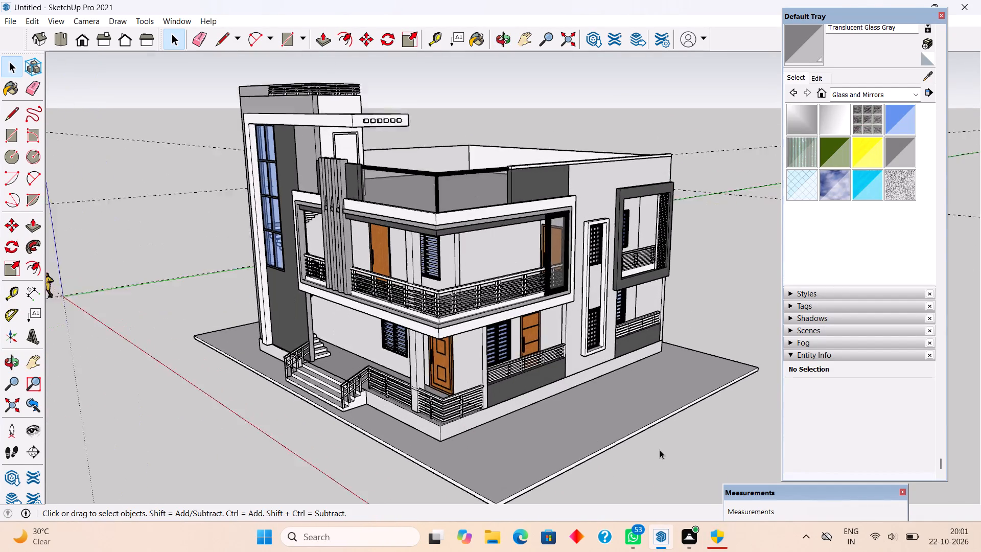
{"action": "scroll", "coordinate": [660, 450], "scroll_direction": "up", "scroll_amount": 5}
{"action": "triple_click", "coordinate": [639, 424]}
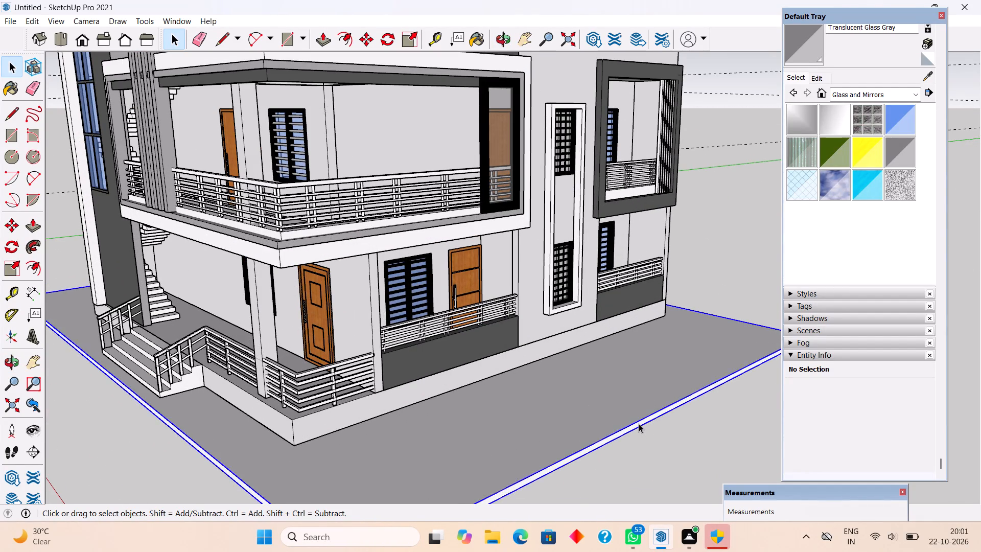
{"action": "key", "text": "p"}
{"action": "left_click", "coordinate": [639, 424]}
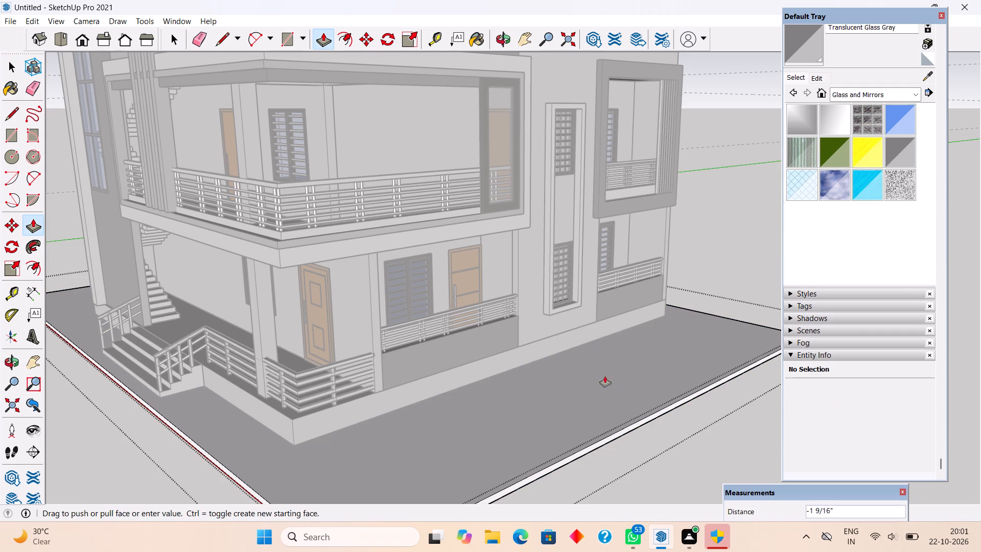
{"action": "left_click", "coordinate": [603, 441]}
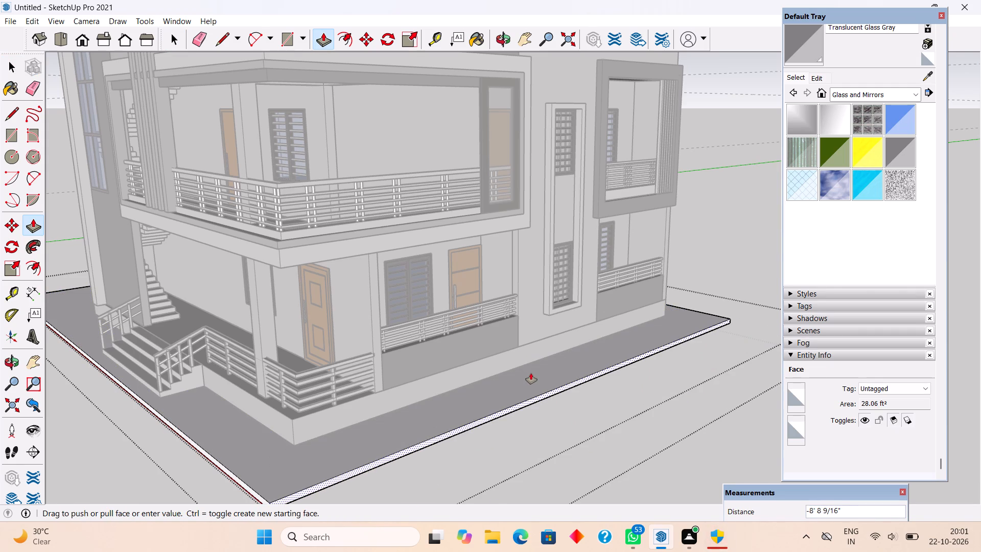
{"action": "type", "text": "10'"}
{"action": "key", "text": "Return"}
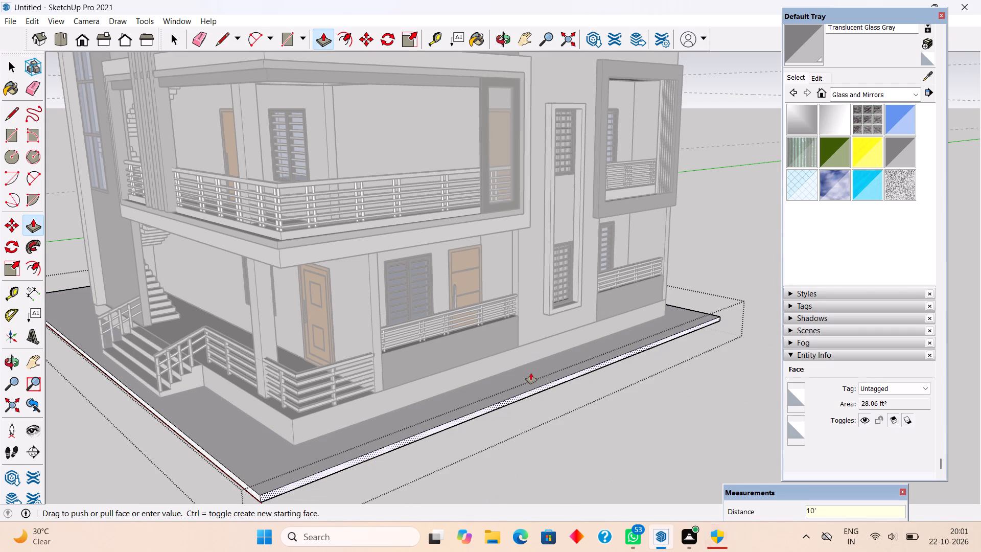
{"action": "key", "text": "space"}
{"action": "left_click", "coordinate": [574, 456]}
Draw a 15' 11" by 3' 8" rectangle on the ground slab, from the plinth corner to the entrance steps.
{"action": "scroll", "coordinate": [574, 456], "scroll_direction": "up", "scroll_amount": 1}
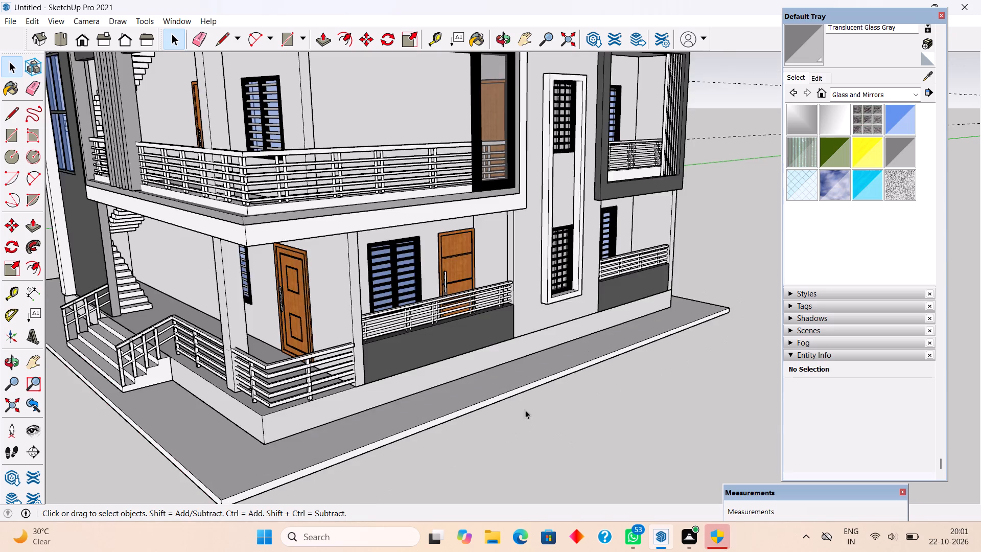
{"action": "scroll", "coordinate": [370, 401], "scroll_direction": "down", "scroll_amount": 4}
{"action": "scroll", "coordinate": [221, 388], "scroll_direction": "up", "scroll_amount": 6}
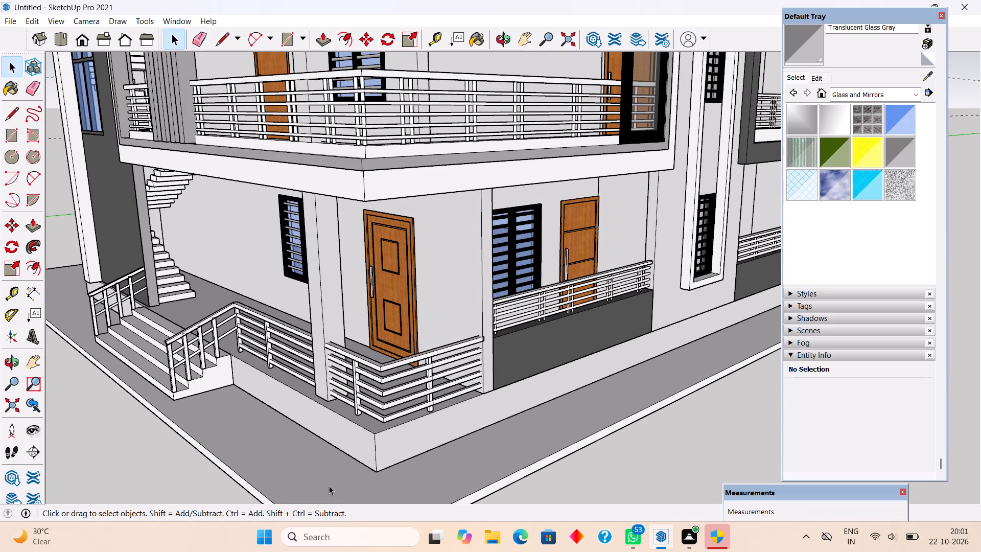
{"action": "key", "text": "r"}
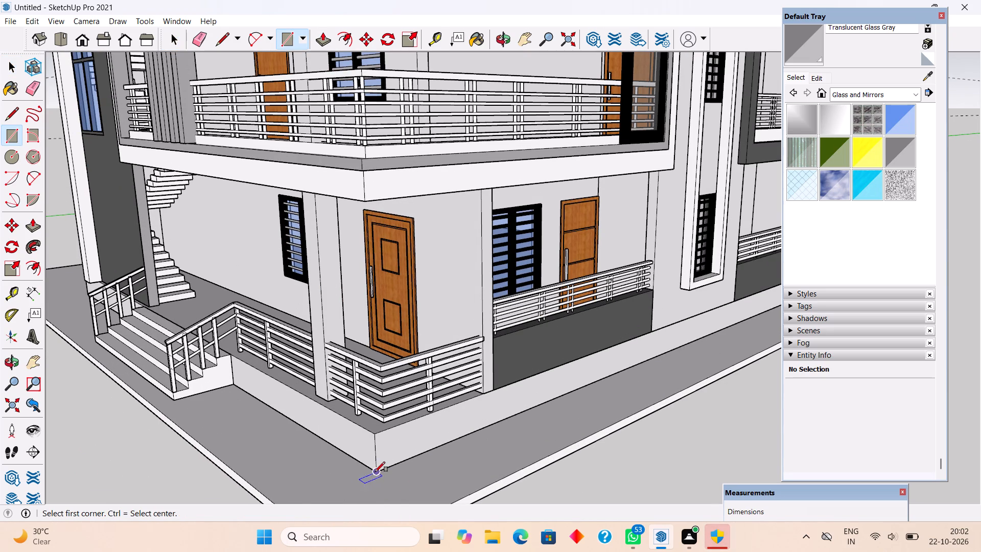
{"action": "left_click", "coordinate": [376, 471]}
{"action": "left_click", "coordinate": [177, 399]}
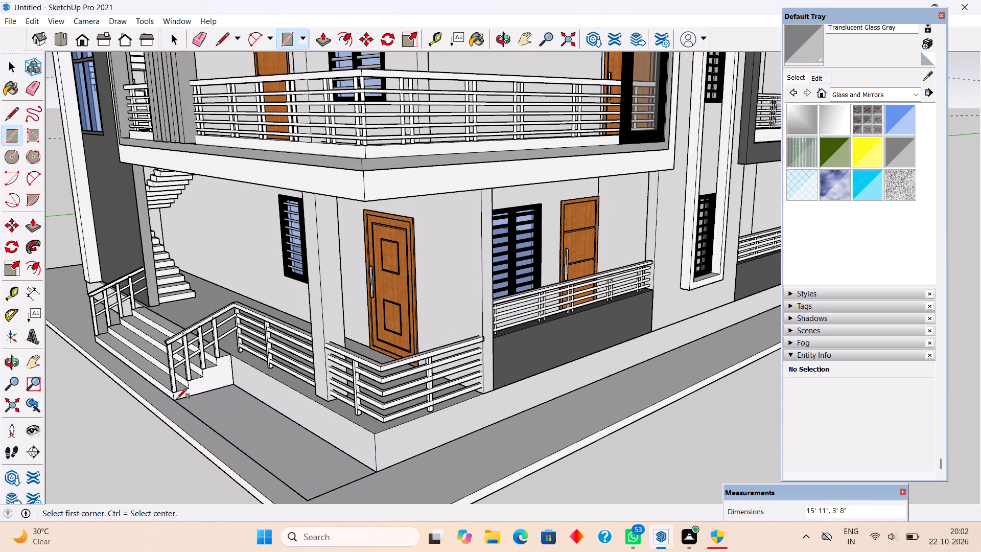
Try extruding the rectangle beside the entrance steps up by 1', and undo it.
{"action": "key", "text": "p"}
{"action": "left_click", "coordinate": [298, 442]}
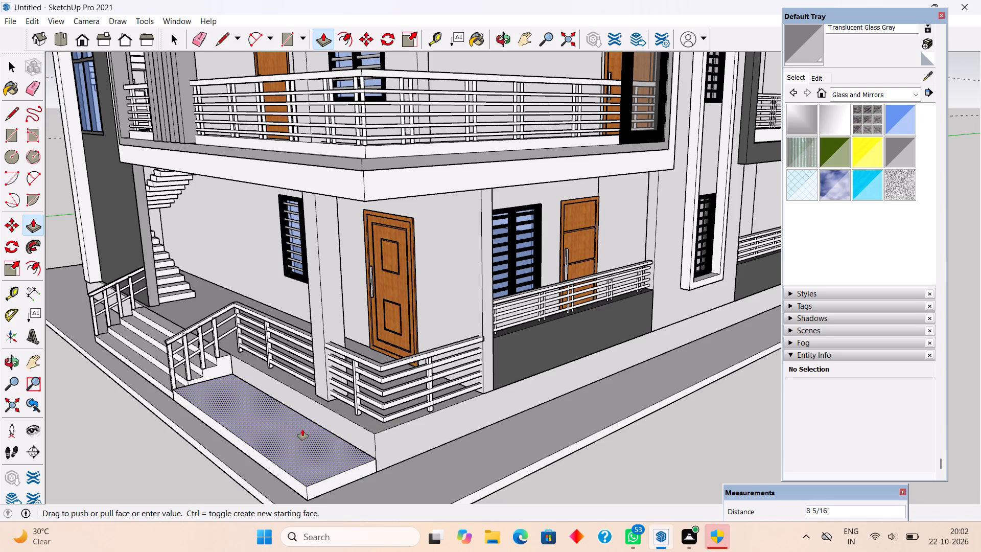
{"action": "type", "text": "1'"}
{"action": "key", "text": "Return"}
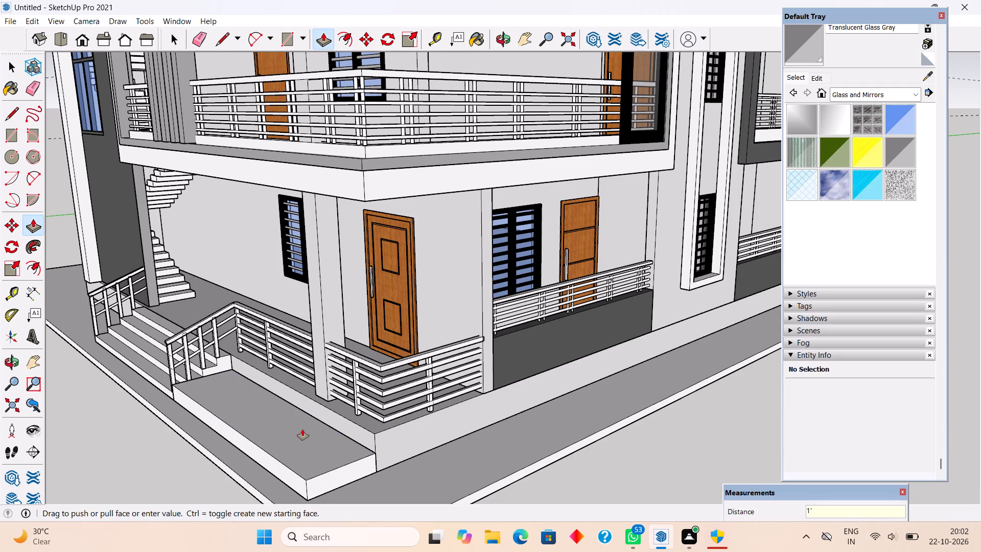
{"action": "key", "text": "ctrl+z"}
Extrude the rectangle beside the entrance steps up by 8".
{"action": "left_click", "coordinate": [299, 476]}
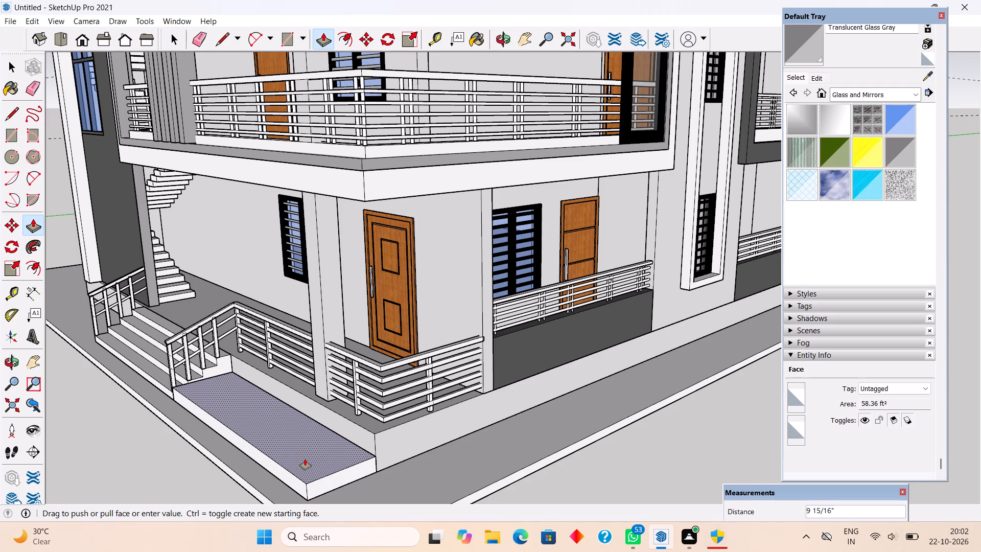
{"action": "type", "text": "8\""}
{"action": "key", "text": "Return"}
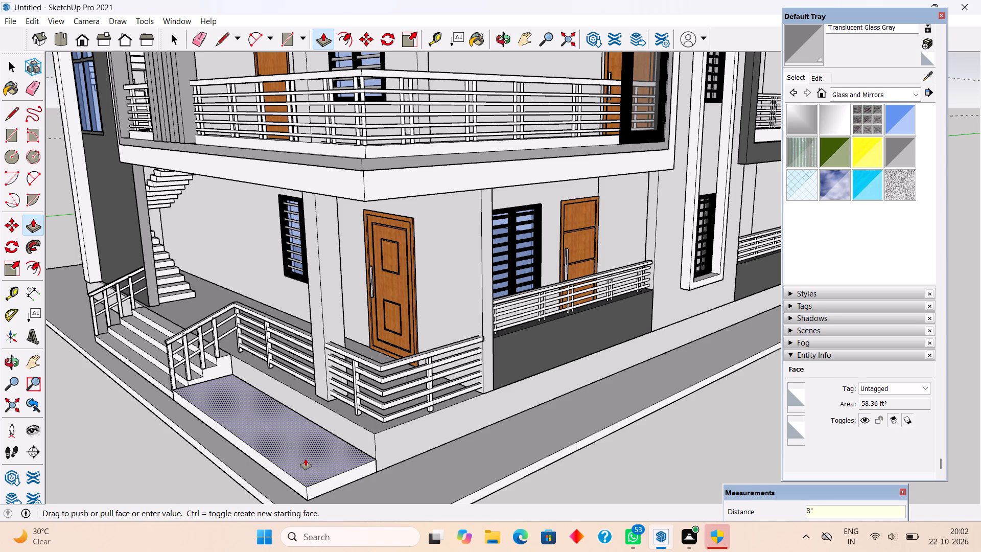
Recess the top of the raised block about 1 11/16" inside a rim offset about 5 11/16" from its edges.
{"action": "key", "text": "f"}
{"action": "left_click", "coordinate": [290, 469]}
{"action": "left_click", "coordinate": [294, 468]}
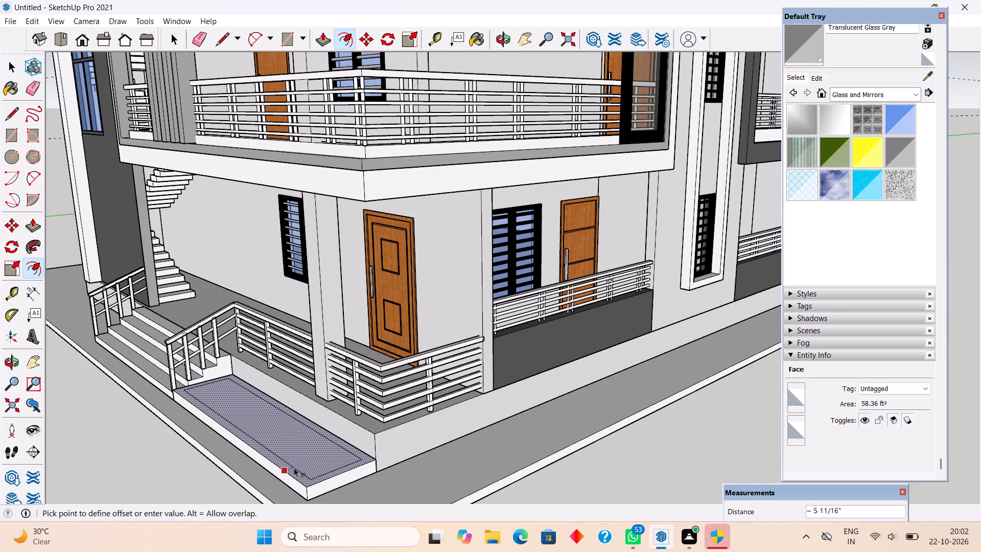
{"action": "key", "text": "space"}
{"action": "left_click", "coordinate": [315, 455]}
{"action": "key", "text": "p"}
{"action": "left_click", "coordinate": [315, 455]}
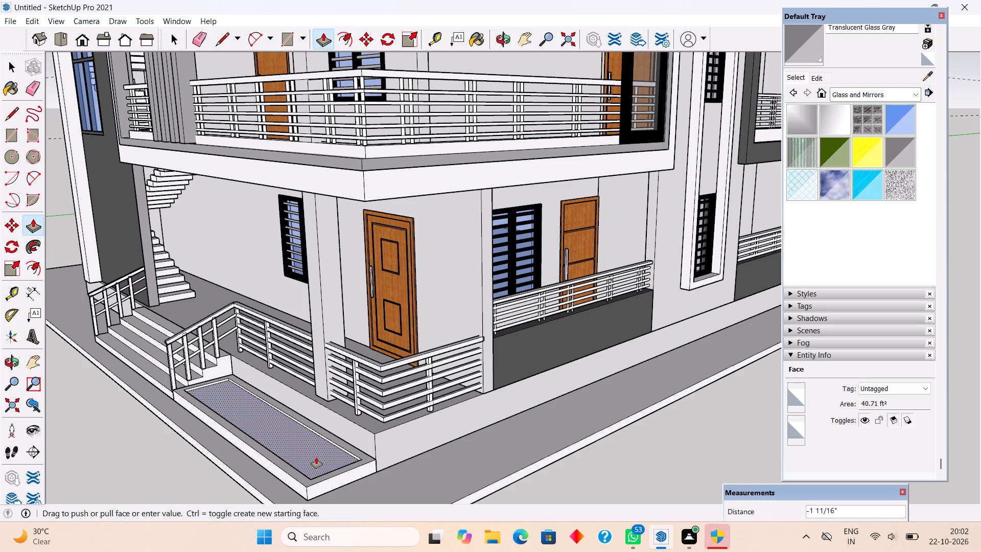
{"action": "left_click", "coordinate": [316, 457]}
Group all the geometry of the recessed planter beside the entrance steps.
{"action": "key", "text": "space"}
{"action": "scroll", "coordinate": [316, 457], "scroll_direction": "down", "scroll_amount": 3}
{"action": "triple_click", "coordinate": [316, 457]}
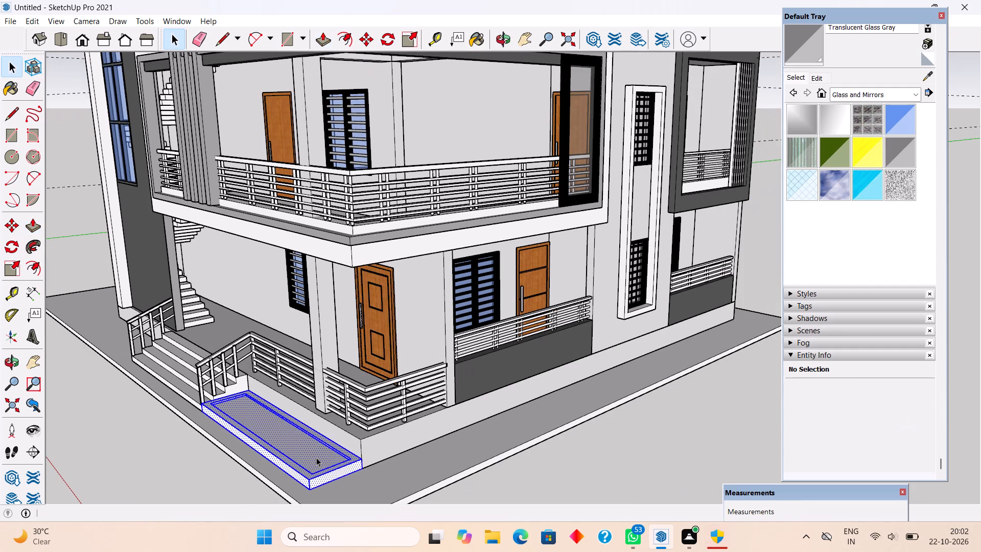
{"action": "right_click", "coordinate": [316, 457]}
{"action": "left_click", "coordinate": [359, 374]}
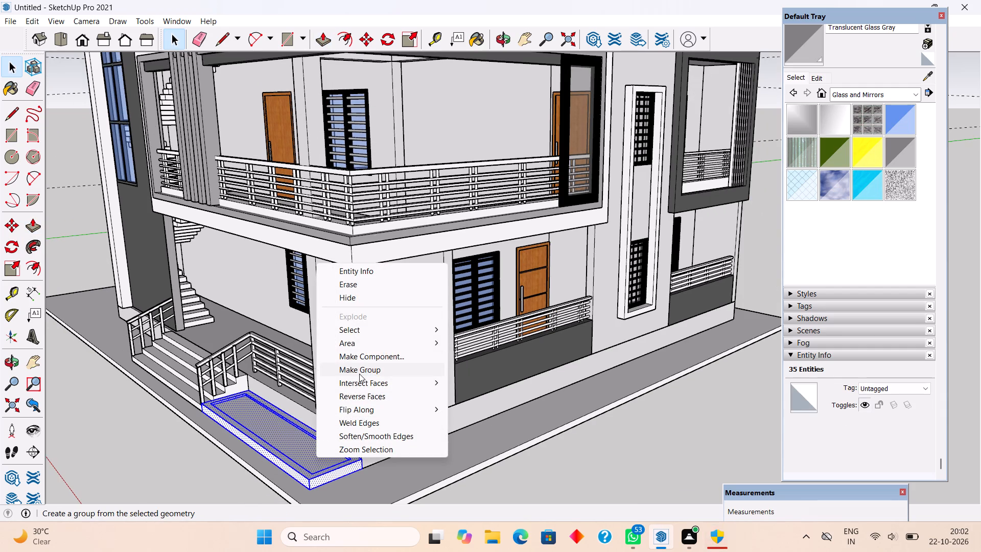
Paint the recessed face inside the planter group with Grass Dark Green from the landscaping materials.
{"action": "triple_click", "coordinate": [320, 455]}
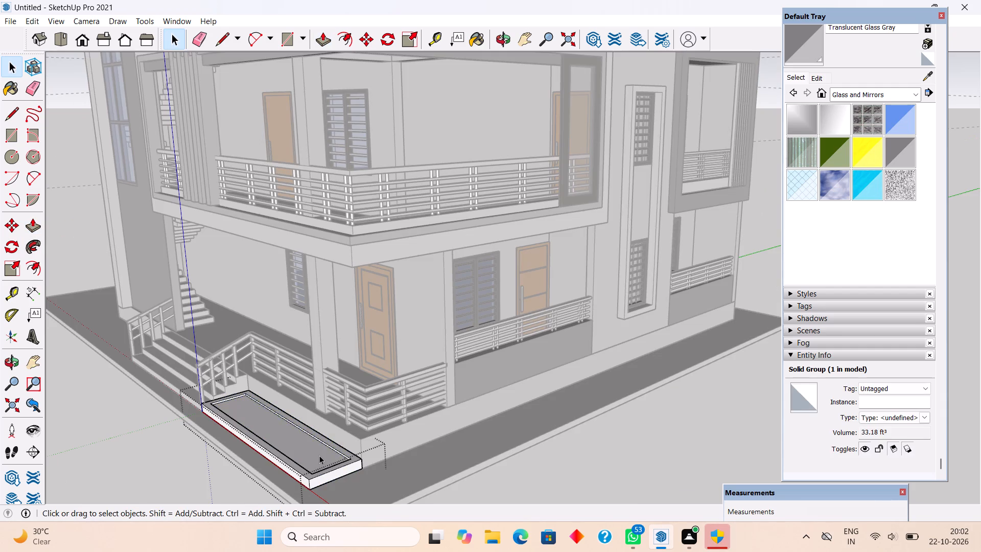
{"action": "left_click", "coordinate": [315, 450]}
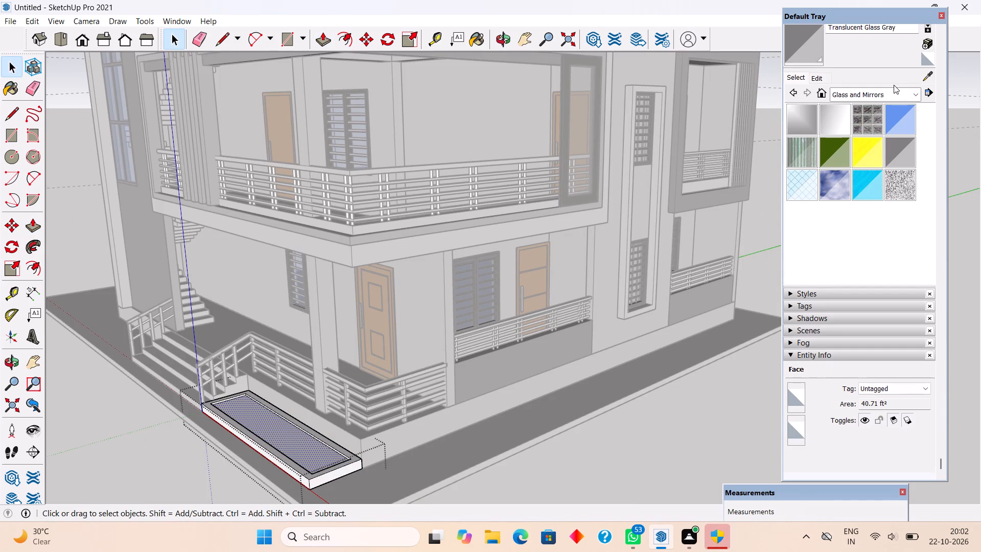
{"action": "left_click", "coordinate": [891, 95]}
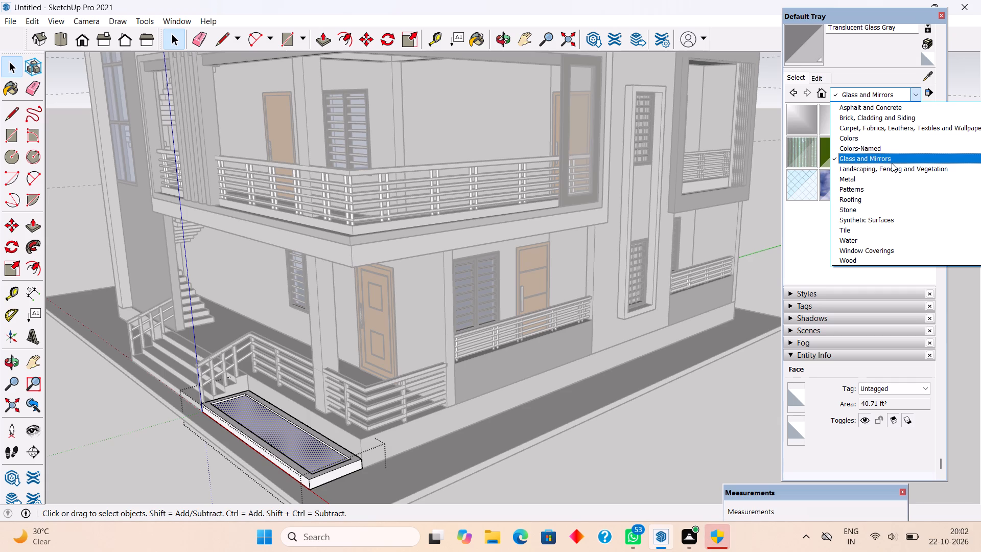
{"action": "left_click", "coordinate": [892, 167]}
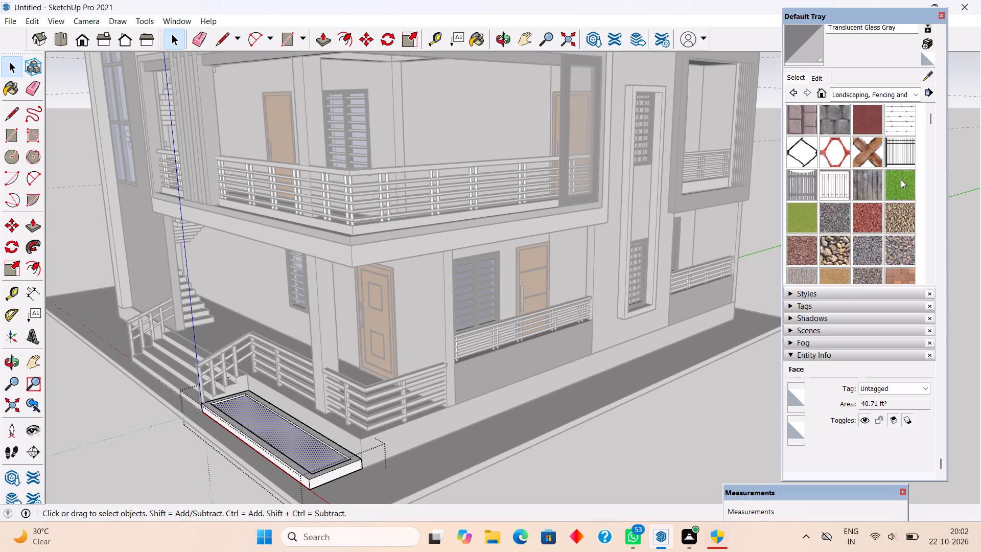
{"action": "left_click", "coordinate": [901, 179]}
{"action": "left_click", "coordinate": [289, 432]}
{"action": "key", "text": "space"}
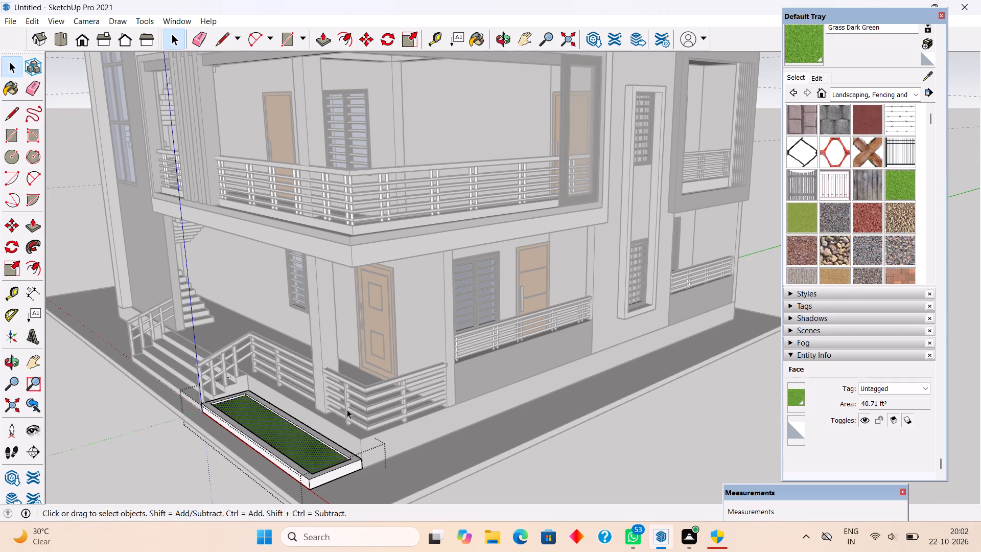
{"action": "scroll", "coordinate": [353, 402], "scroll_direction": "down", "scroll_amount": 10}
{"action": "left_click", "coordinate": [437, 472]}
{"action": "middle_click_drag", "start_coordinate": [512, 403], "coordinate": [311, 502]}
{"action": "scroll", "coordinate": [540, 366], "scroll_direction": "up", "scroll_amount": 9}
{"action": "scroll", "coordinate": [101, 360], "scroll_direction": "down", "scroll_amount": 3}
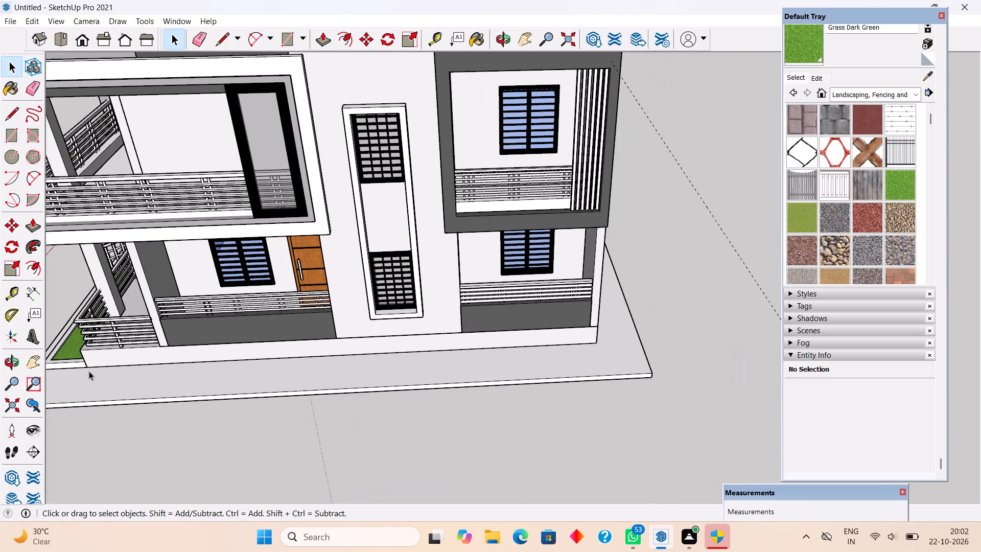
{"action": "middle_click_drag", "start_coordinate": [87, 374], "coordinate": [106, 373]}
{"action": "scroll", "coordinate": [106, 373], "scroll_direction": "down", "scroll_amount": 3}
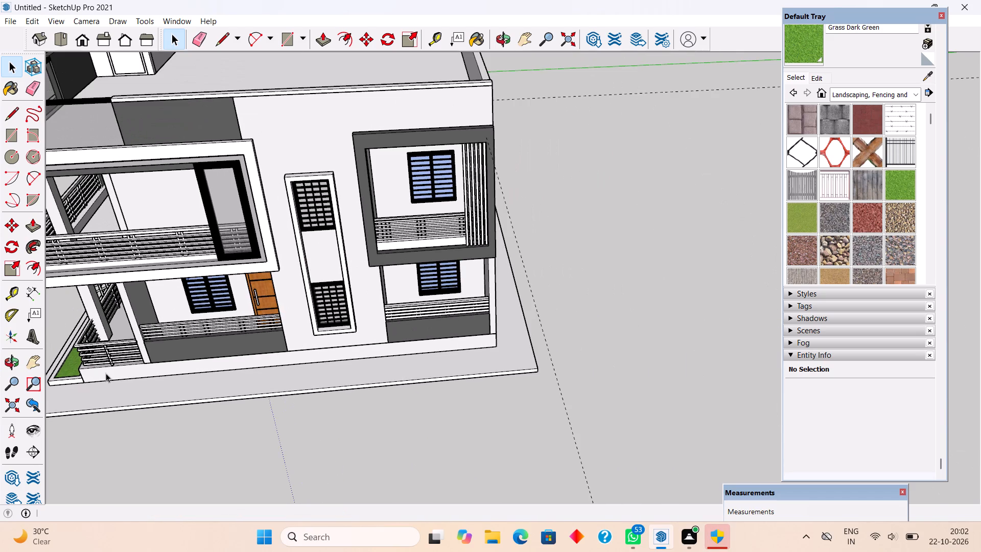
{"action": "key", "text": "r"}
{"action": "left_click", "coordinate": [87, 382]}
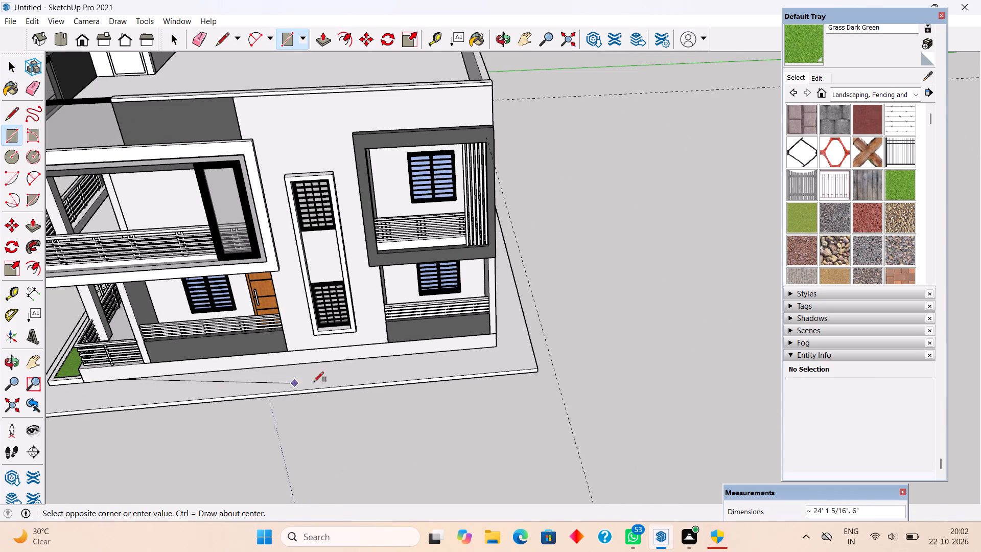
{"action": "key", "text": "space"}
Draw a rectangle 47' by about 1' 10 1/2" on the slab along the full side plinth, starting at the planter corner.
{"action": "scroll", "coordinate": [451, 359], "scroll_direction": "down", "scroll_amount": 6}
{"action": "scroll", "coordinate": [180, 412], "scroll_direction": "up", "scroll_amount": 19}
{"action": "key", "text": "r"}
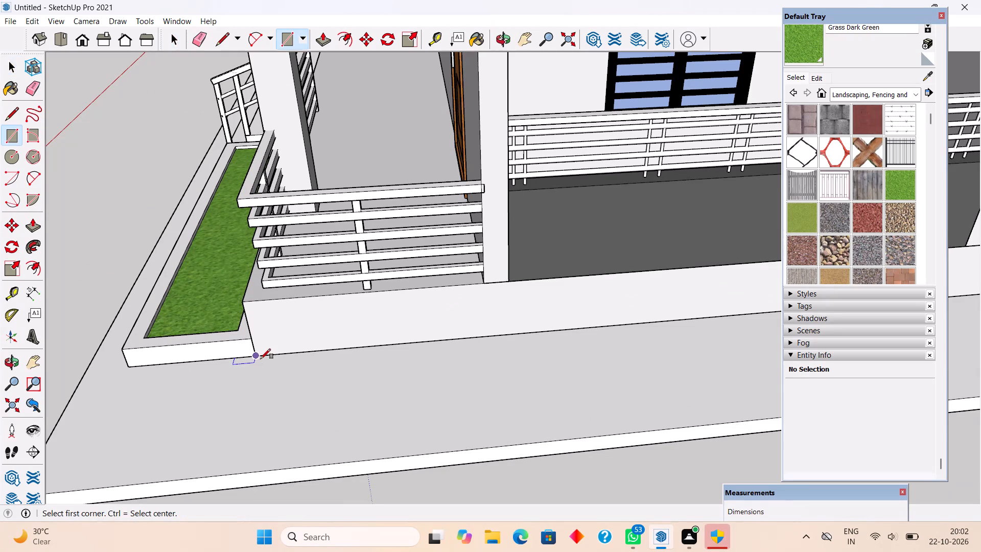
{"action": "left_click", "coordinate": [261, 359]}
{"action": "scroll", "coordinate": [112, 388], "scroll_direction": "down", "scroll_amount": 13}
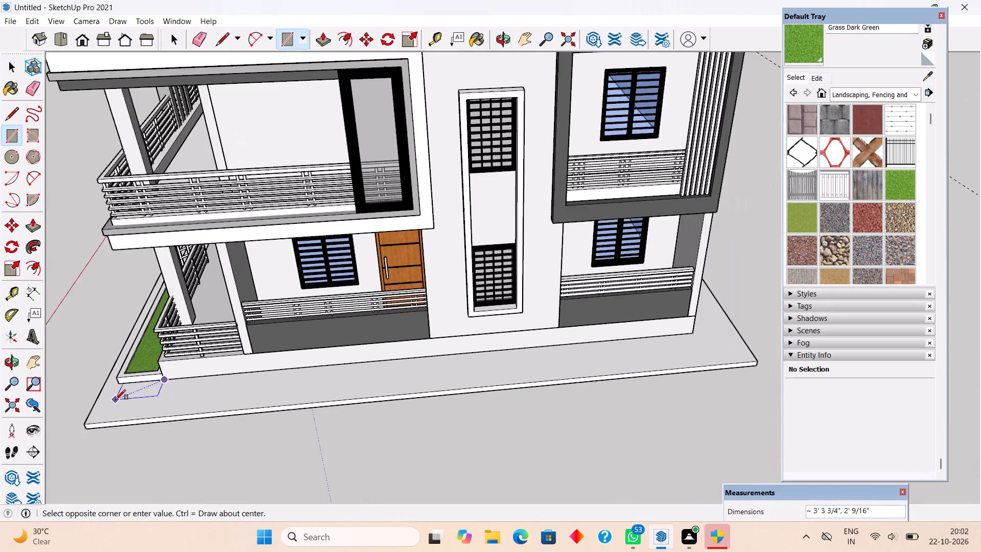
{"action": "scroll", "coordinate": [115, 400], "scroll_direction": "down", "scroll_amount": 4}
{"action": "scroll", "coordinate": [536, 351], "scroll_direction": "up", "scroll_amount": 6}
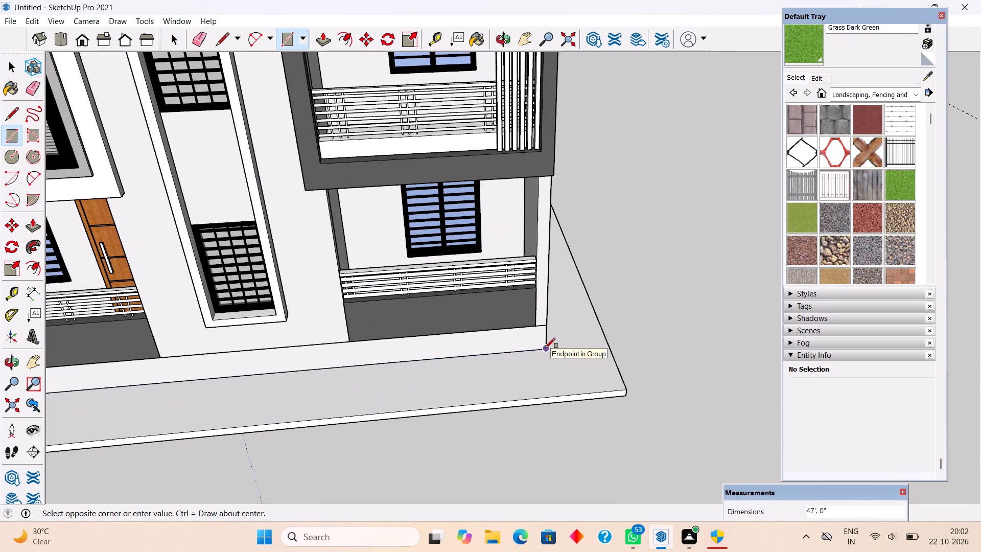
{"action": "left_click", "coordinate": [549, 367]}
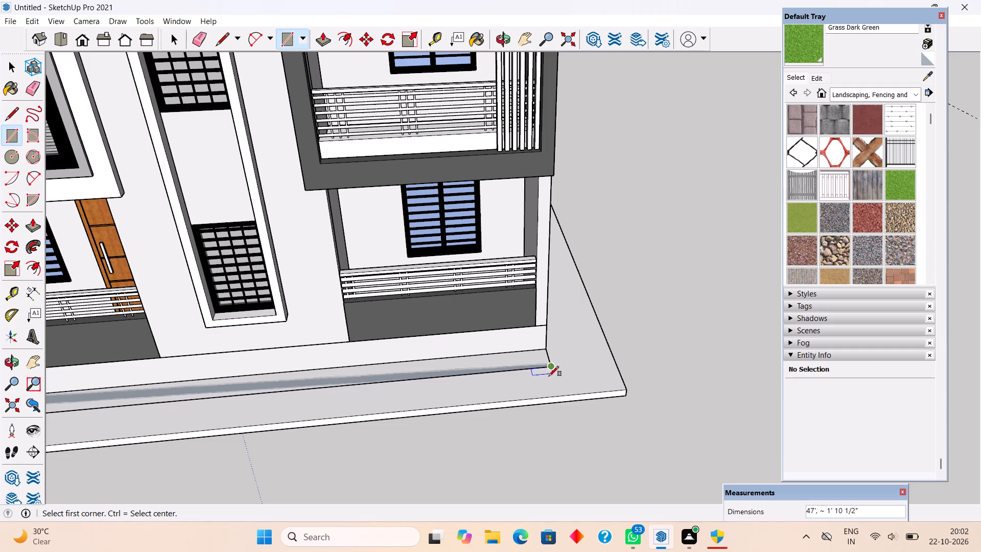
{"action": "key", "text": "space"}
Extrude the long rectangle along the side plinth up by 8".
{"action": "key", "text": "p"}
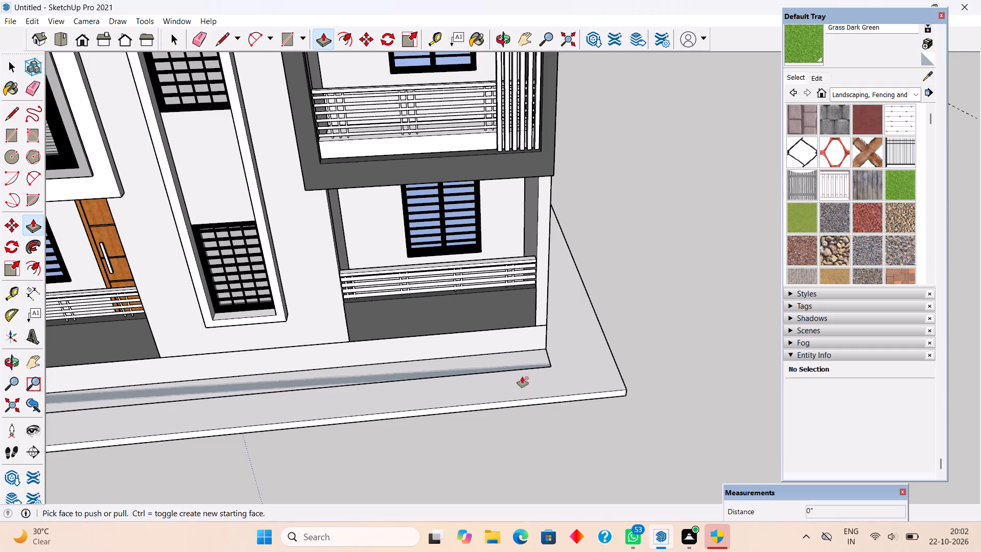
{"action": "left_click", "coordinate": [523, 361]}
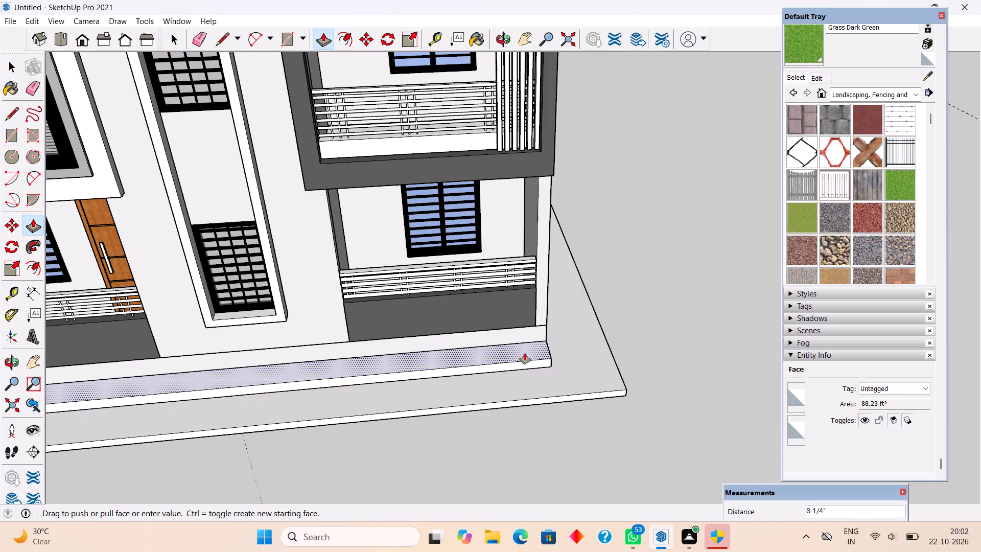
{"action": "type", "text": "8\""}
{"action": "key", "text": "Return"}
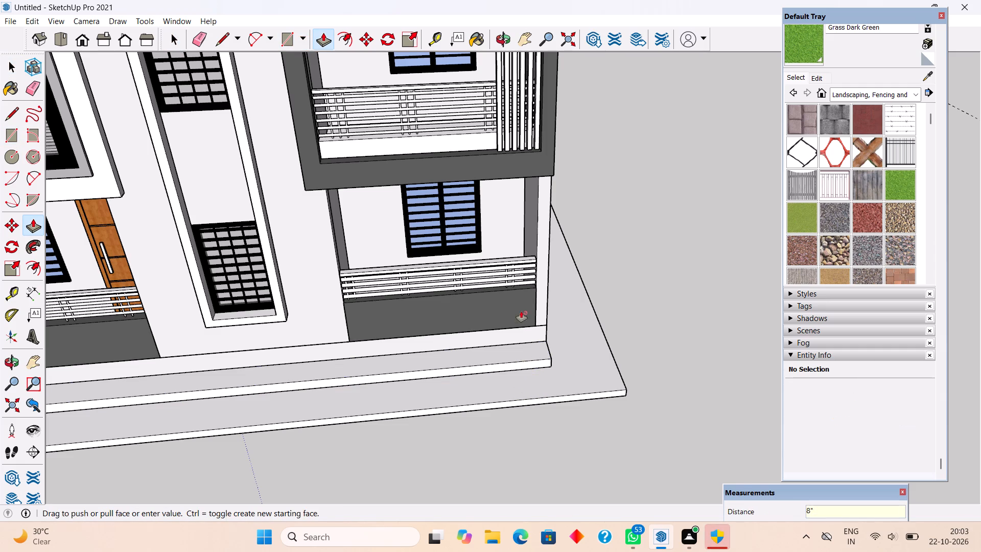
Offset the top face of the long side planter block inward by about 4 13/16".
{"action": "scroll", "coordinate": [521, 311], "scroll_direction": "down", "scroll_amount": 6}
{"action": "key", "text": "f"}
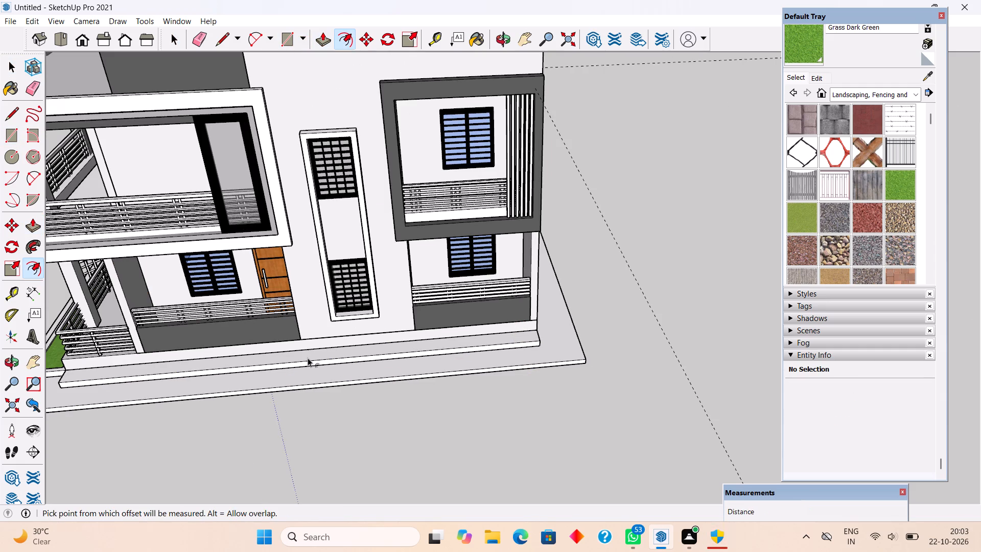
{"action": "scroll", "coordinate": [309, 355], "scroll_direction": "up", "scroll_amount": 6}
{"action": "left_click", "coordinate": [309, 355]}
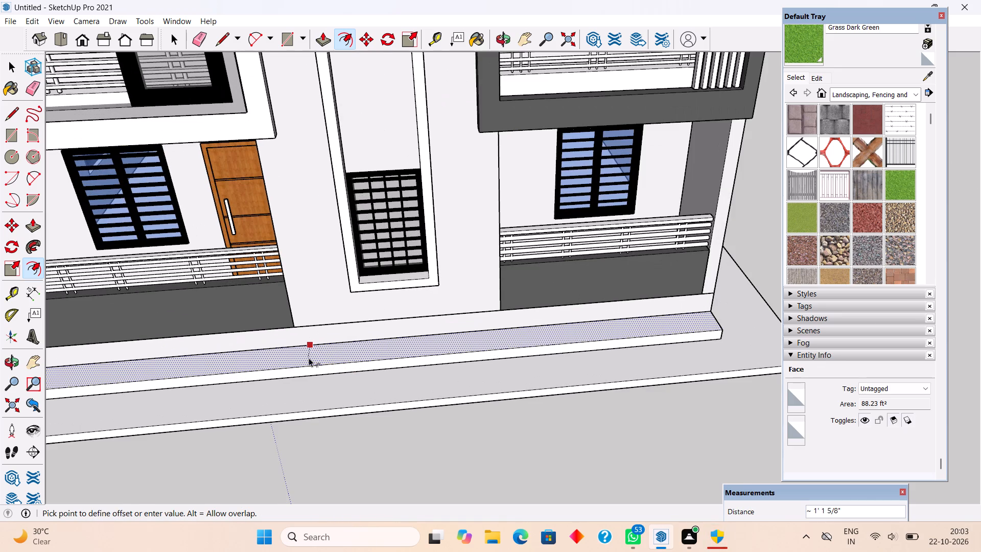
{"action": "scroll", "coordinate": [310, 360], "scroll_direction": "up", "scroll_amount": 5}
{"action": "key", "text": "f"}
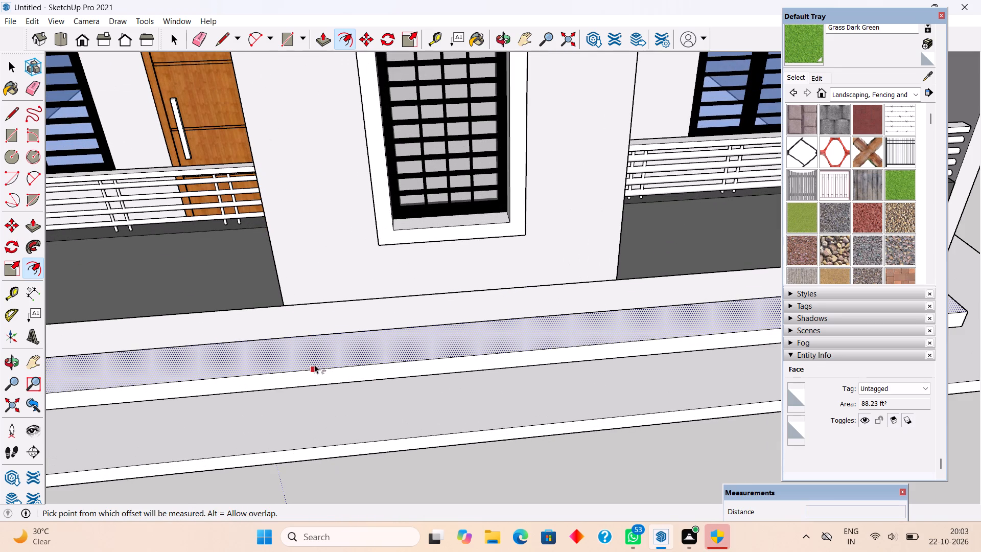
{"action": "left_click", "coordinate": [314, 364]}
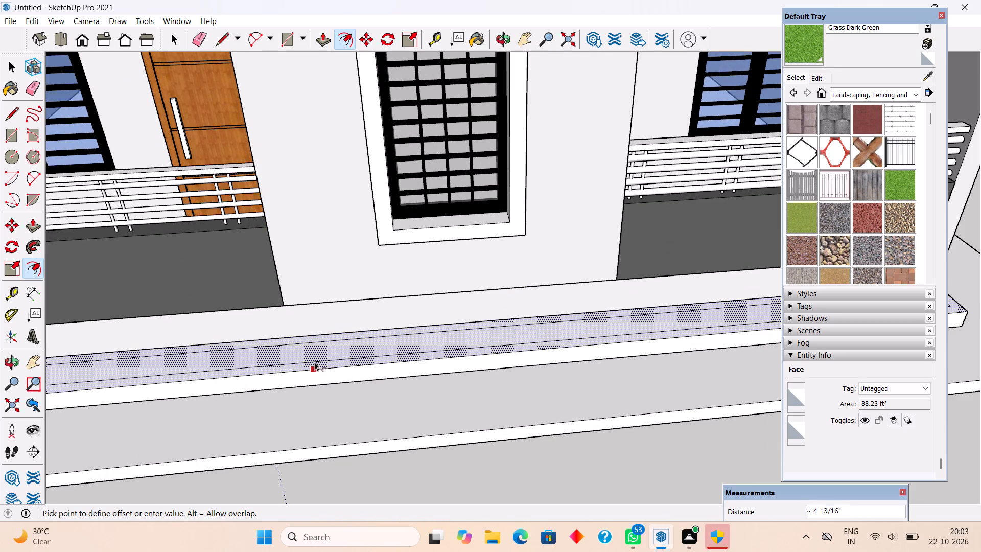
{"action": "left_click", "coordinate": [315, 363]}
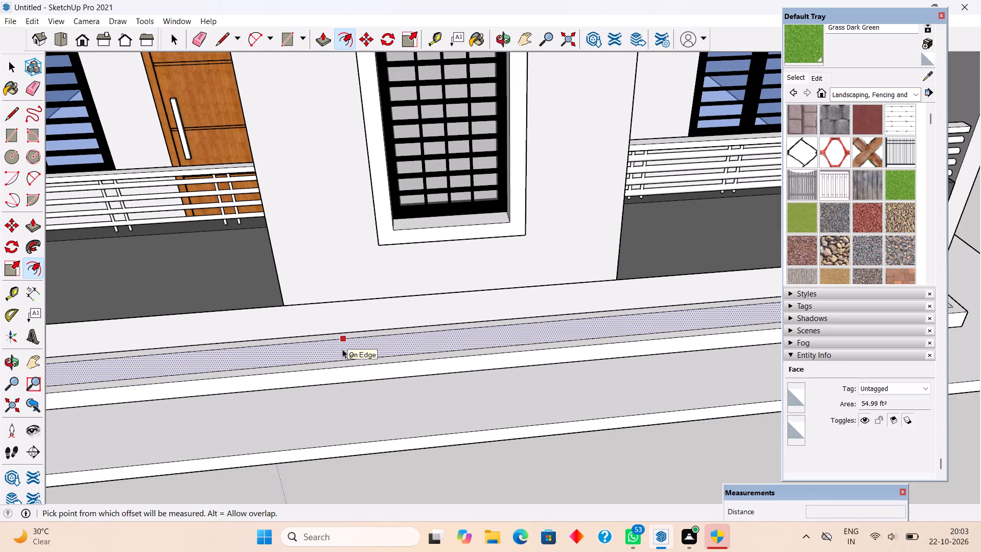
Push the inner top face of the long side planter down by about 1 5/16".
{"action": "key", "text": "space"}
{"action": "left_click", "coordinate": [343, 350]}
{"action": "key", "text": "p"}
{"action": "left_click", "coordinate": [343, 350]}
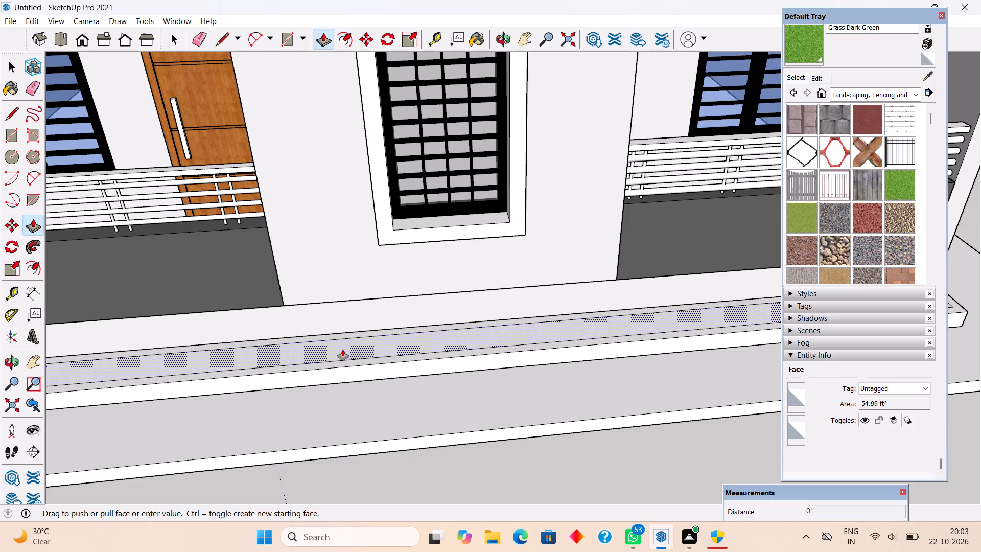
{"action": "left_click", "coordinate": [346, 352]}
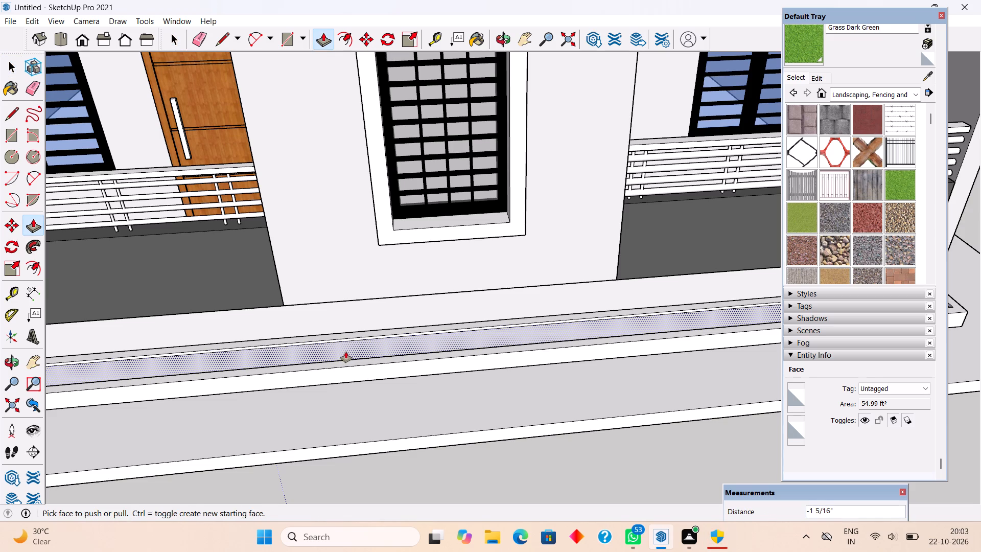
Group all the geometry of the long side planter.
{"action": "key", "text": "space"}
{"action": "triple_click", "coordinate": [343, 363]}
{"action": "right_click", "coordinate": [343, 363]}
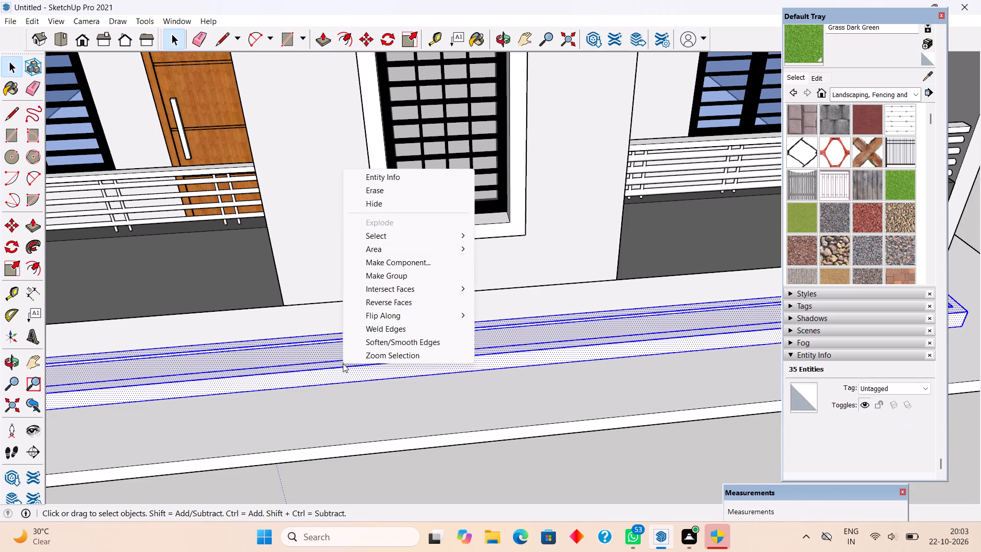
{"action": "left_click", "coordinate": [375, 278]}
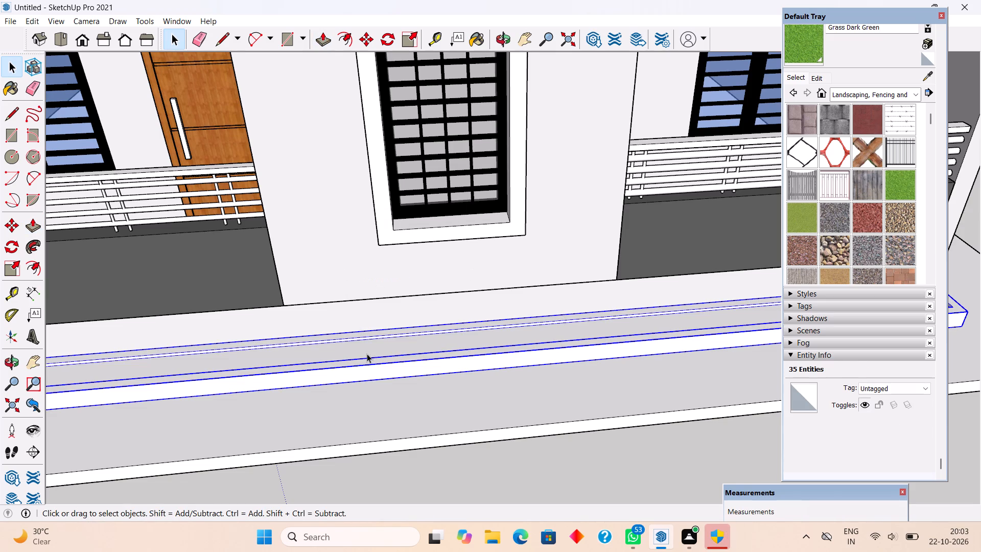
Paint the recessed face inside the long side planter group with Grass Dark Green, then close the group.
{"action": "triple_click", "coordinate": [367, 351]}
{"action": "left_click", "coordinate": [367, 351]}
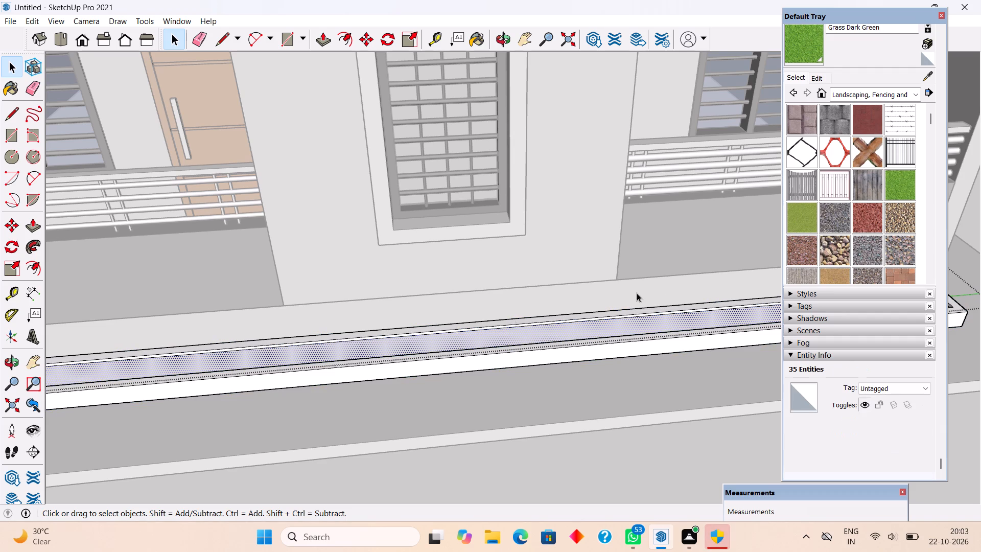
{"action": "left_click", "coordinate": [894, 181]}
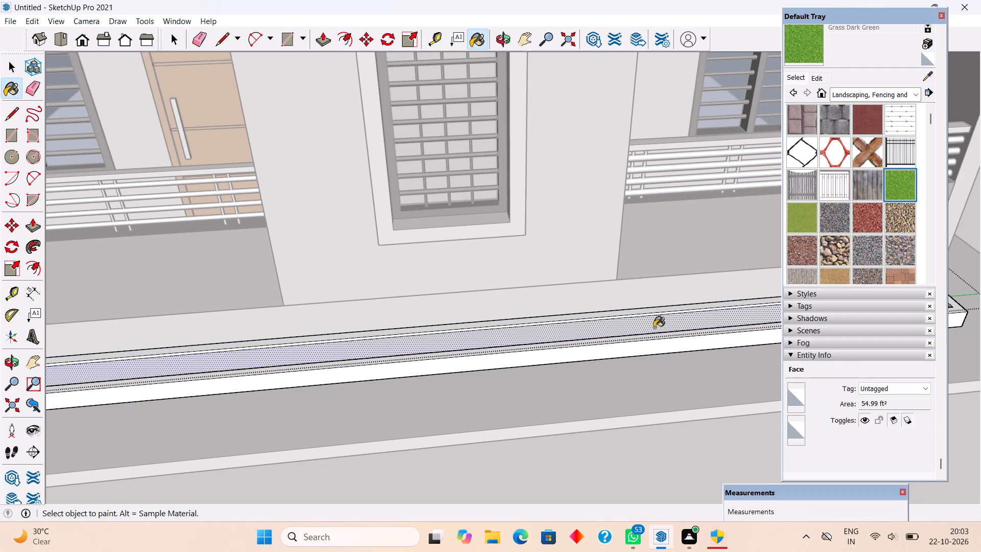
{"action": "left_click", "coordinate": [653, 325]}
{"action": "scroll", "coordinate": [653, 328], "scroll_direction": "down", "scroll_amount": 3}
{"action": "key", "text": "space"}
{"action": "scroll", "coordinate": [653, 380], "scroll_direction": "down", "scroll_amount": 9}
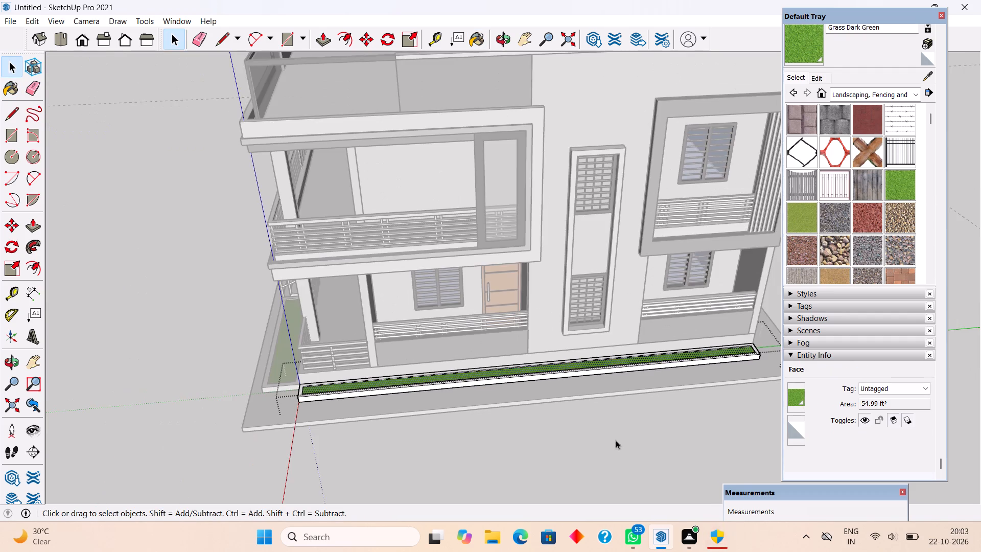
{"action": "left_click", "coordinate": [611, 453]}
Draw a rectangle 3' 8" by about 1' 10 1/2" on the slab, filling the corner between the front and side planters.
{"action": "scroll", "coordinate": [590, 266], "scroll_direction": "down", "scroll_amount": 4}
{"action": "middle_click_drag", "start_coordinate": [435, 358], "coordinate": [758, 294]}
{"action": "scroll", "coordinate": [518, 415], "scroll_direction": "up", "scroll_amount": 13}
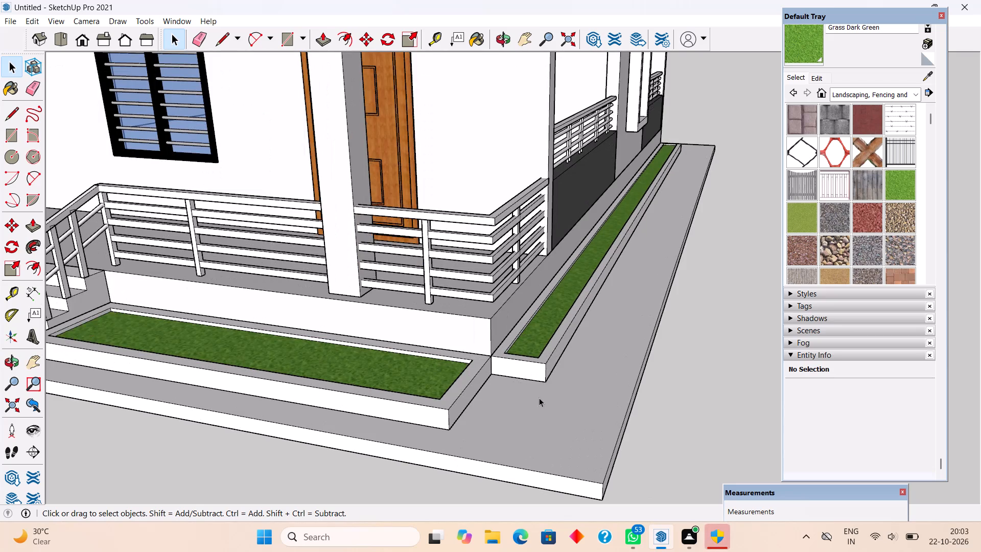
{"action": "middle_click_drag", "start_coordinate": [539, 408], "coordinate": [552, 431]}
{"action": "key", "text": "r"}
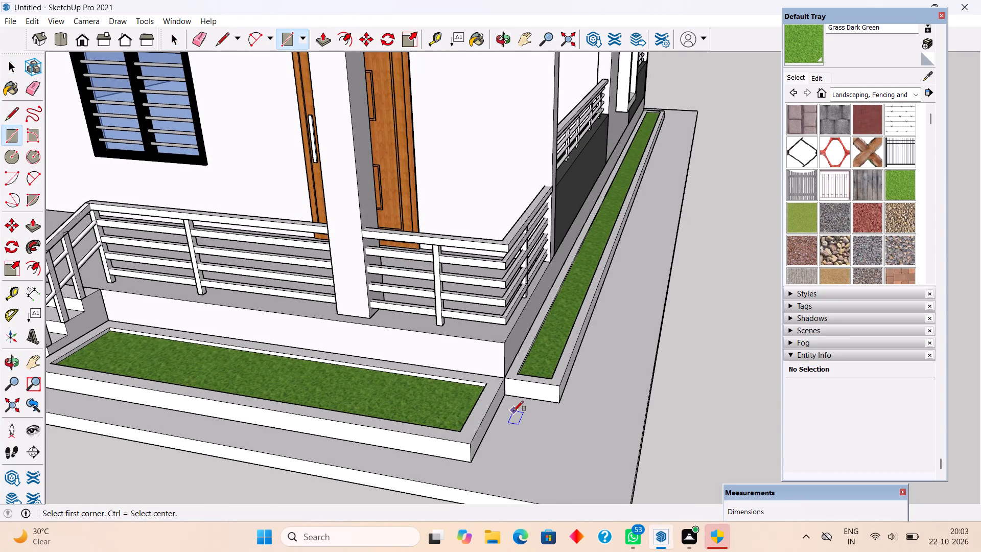
{"action": "left_click", "coordinate": [562, 403]}
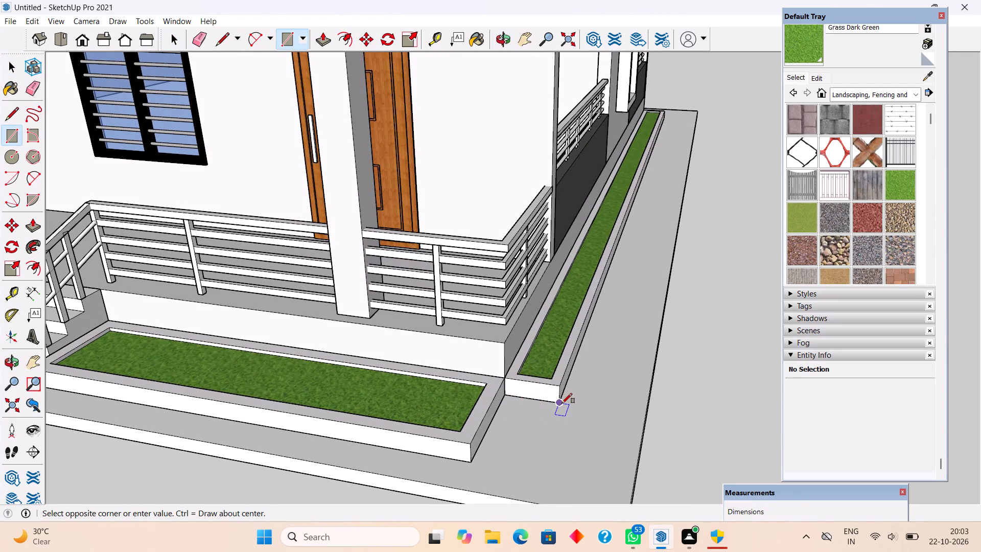
{"action": "left_click", "coordinate": [465, 461]}
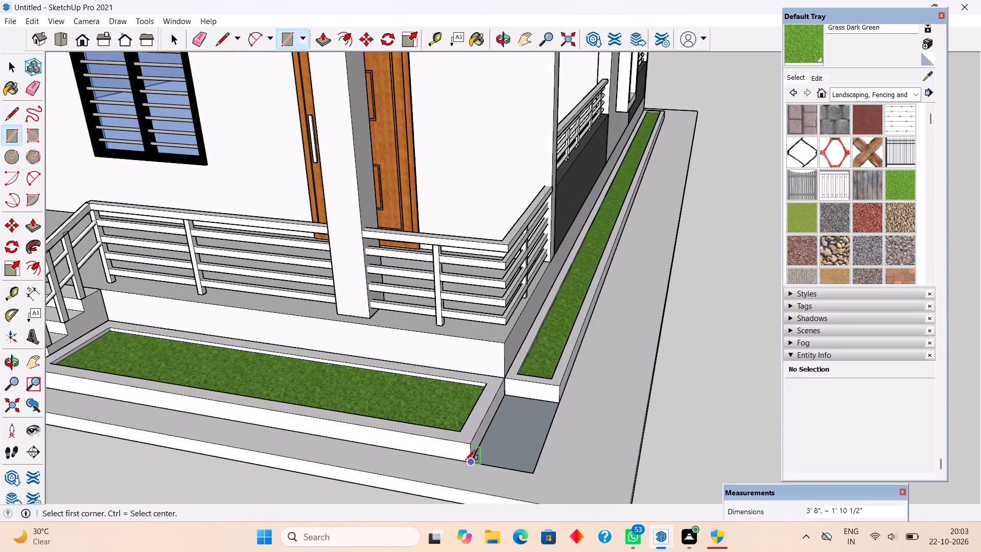
{"action": "key", "text": "r"}
{"action": "left_click", "coordinate": [488, 442]}
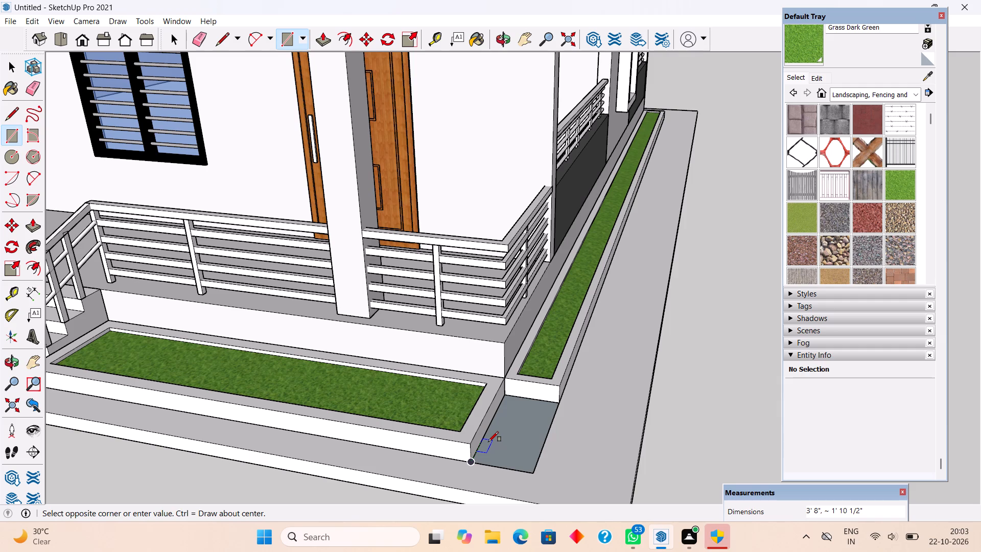
Extrude the corner rectangle up 8" to match the neighbouring planters.
{"action": "key", "text": "p"}
{"action": "left_click", "coordinate": [488, 442]}
{"action": "left_click", "coordinate": [460, 440]}
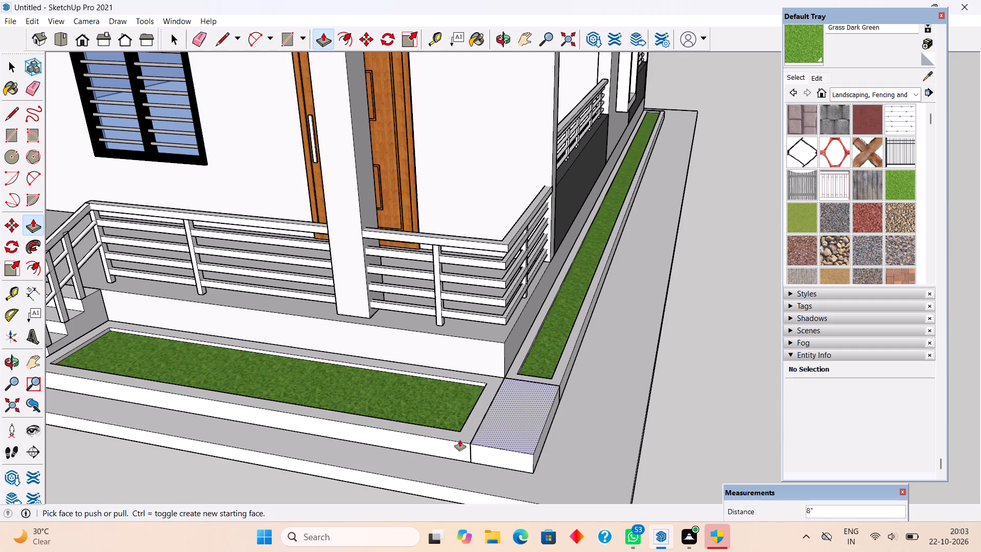
Offset the corner block's top face inward and push the inner face down by about 7/16".
{"action": "key", "text": "f"}
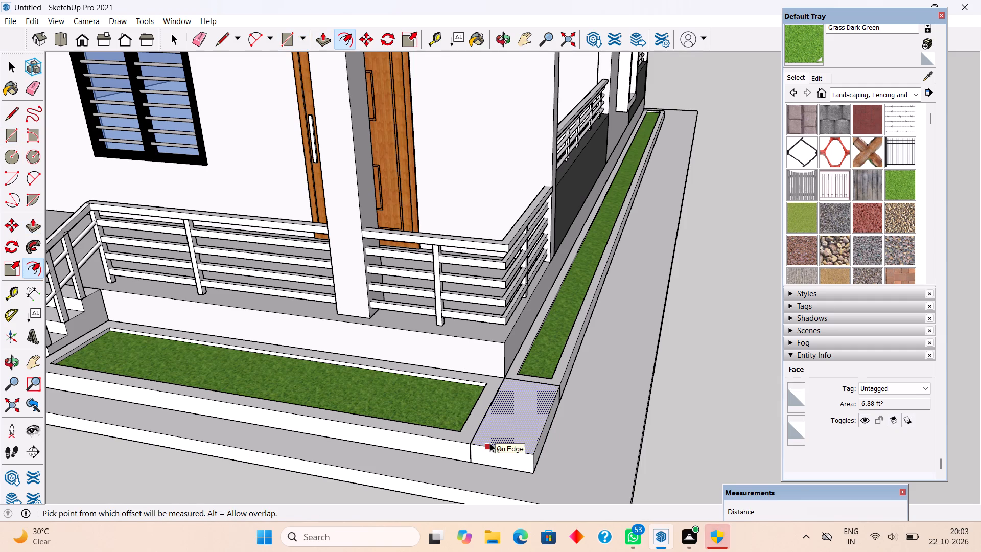
{"action": "left_click", "coordinate": [490, 443]}
{"action": "key", "text": "space"}
{"action": "left_click", "coordinate": [512, 429]}
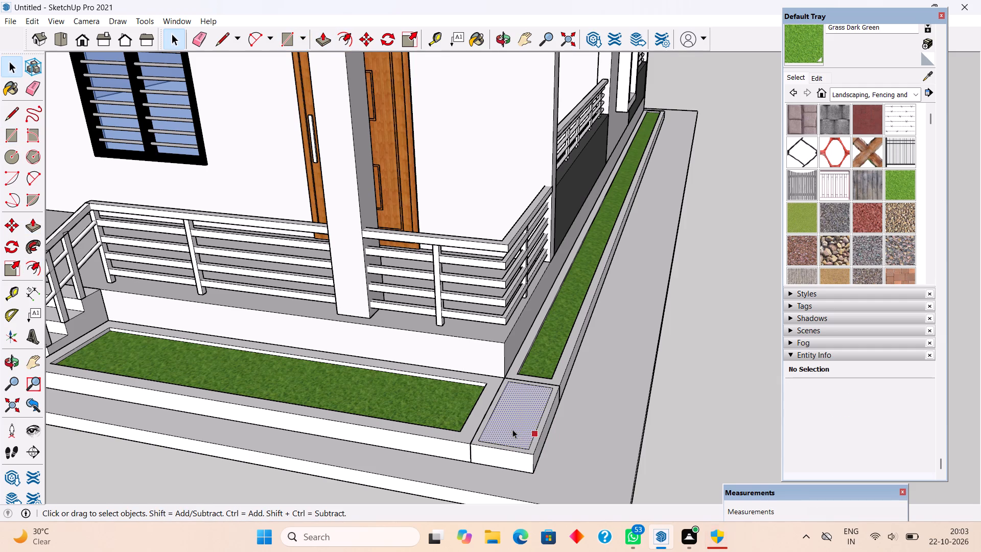
{"action": "key", "text": "p"}
{"action": "left_click", "coordinate": [512, 429]}
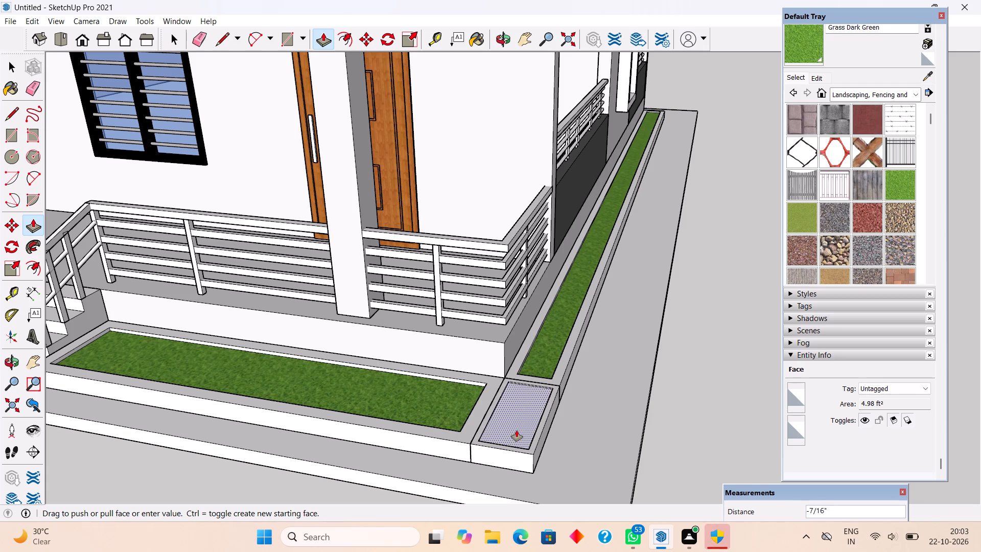
{"action": "left_click", "coordinate": [517, 430]}
{"action": "key", "text": "space"}
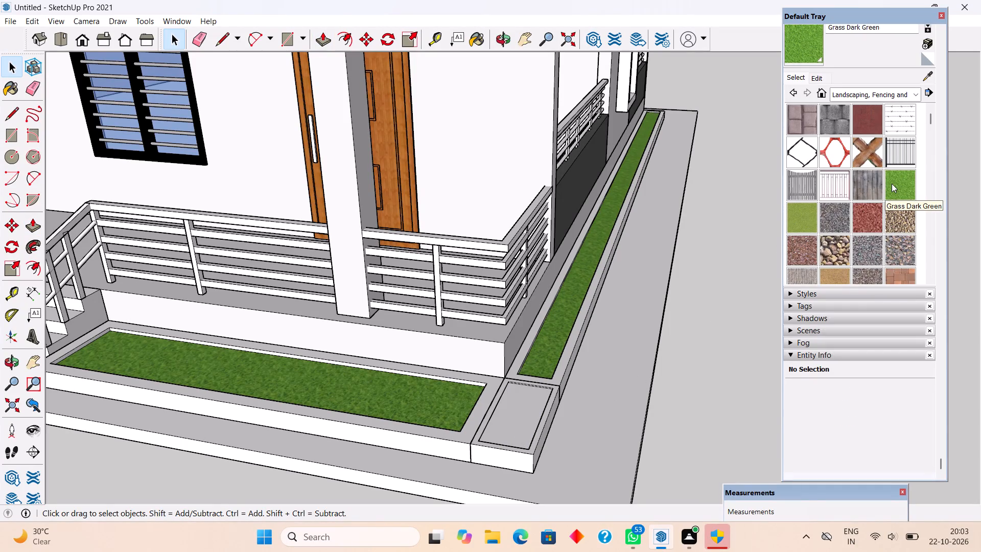
Paint the recessed face of the corner planter with Grass Dark Green.
{"action": "left_click", "coordinate": [892, 183]}
{"action": "left_click", "coordinate": [505, 406]}
{"action": "key", "text": "space"}
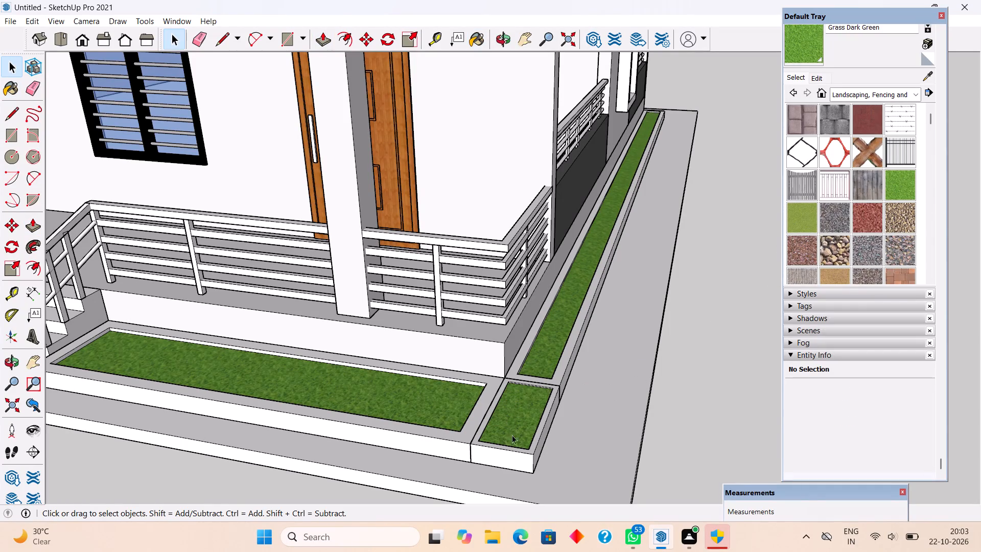
Group all the geometry of the corner planter.
{"action": "triple_click", "coordinate": [512, 439]}
{"action": "right_click", "coordinate": [512, 439]}
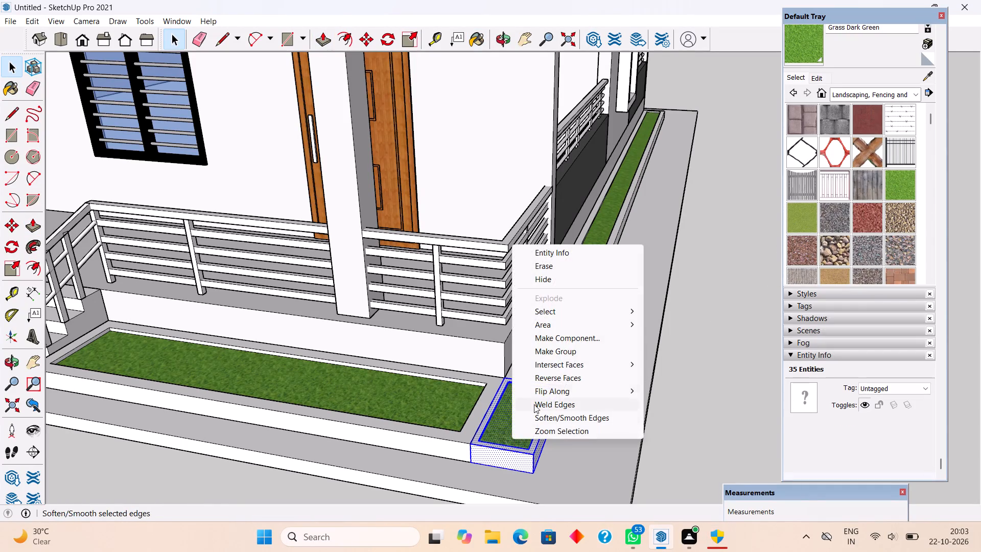
{"action": "left_click", "coordinate": [558, 353]}
{"action": "left_click", "coordinate": [673, 334]}
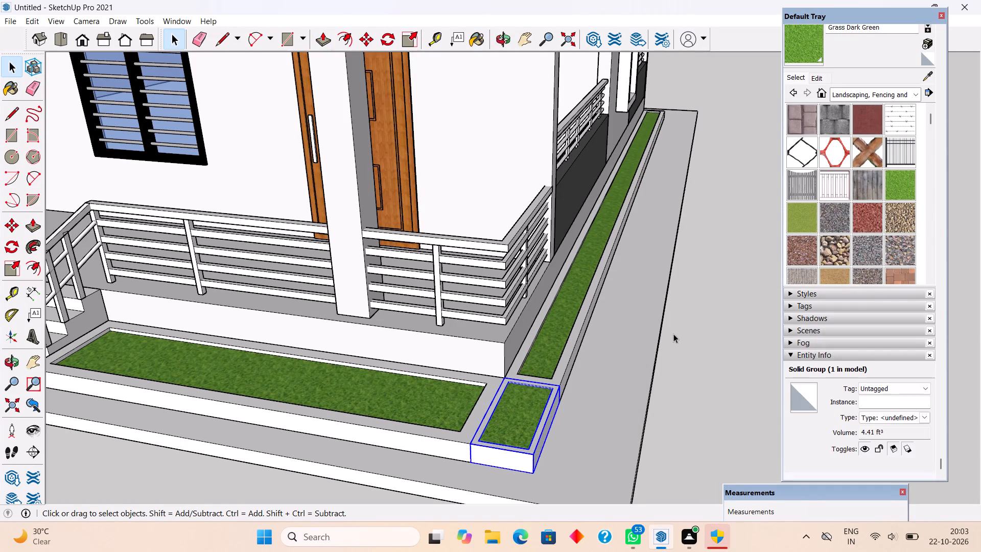
Draw a rectangle about 15' 11 13/16" by 3' 8" on the slab along the front plinth, from the house corner to the entrance steps.
{"action": "scroll", "coordinate": [548, 243], "scroll_direction": "down", "scroll_amount": 9}
{"action": "middle_click_drag", "start_coordinate": [575, 385], "coordinate": [663, 404]}
{"action": "scroll", "coordinate": [663, 404], "scroll_direction": "down", "scroll_amount": 3}
{"action": "scroll", "coordinate": [173, 451], "scroll_direction": "up", "scroll_amount": 3}
{"action": "middle_click_drag", "start_coordinate": [250, 393], "coordinate": [442, 375]}
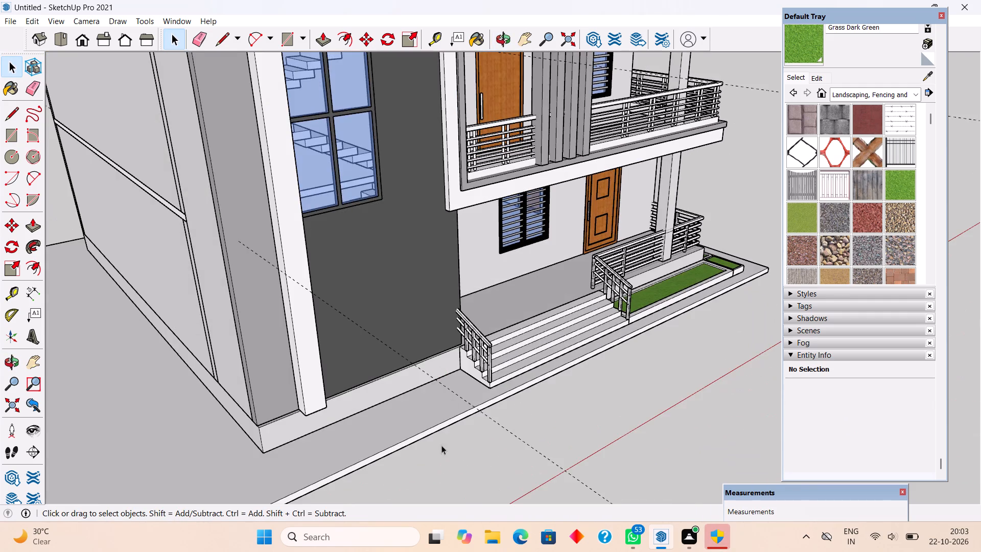
{"action": "scroll", "coordinate": [291, 469], "scroll_direction": "up", "scroll_amount": 5}
{"action": "key", "text": "r"}
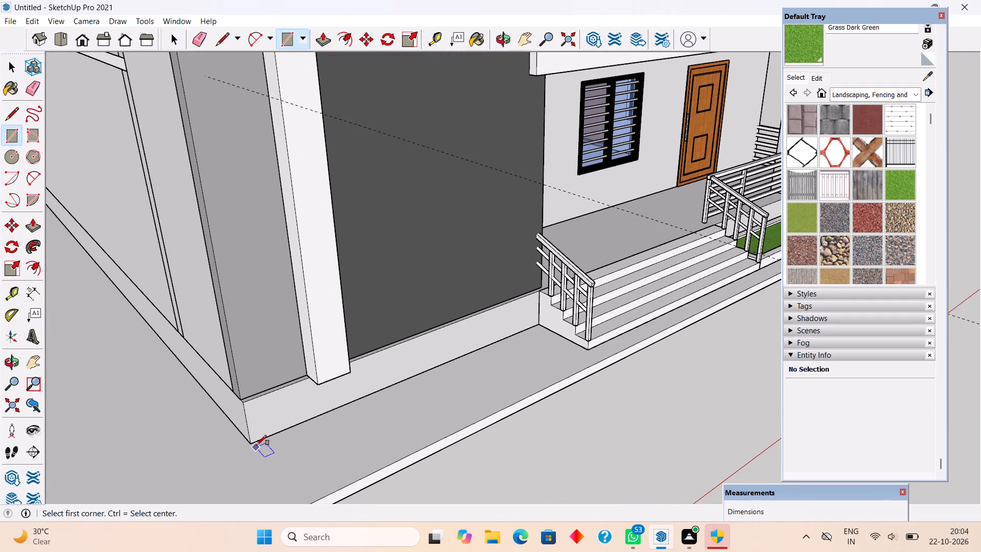
{"action": "left_click", "coordinate": [256, 445]}
{"action": "left_click", "coordinate": [588, 349]}
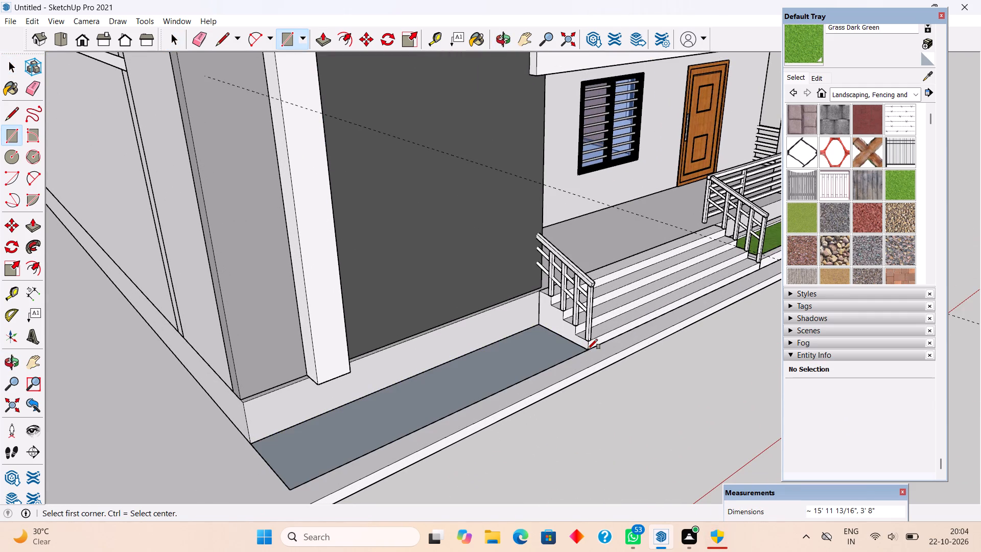
Extrude the rectangle between the house corner and the entrance steps up by 8".
{"action": "key", "text": "p"}
{"action": "left_click", "coordinate": [558, 354]}
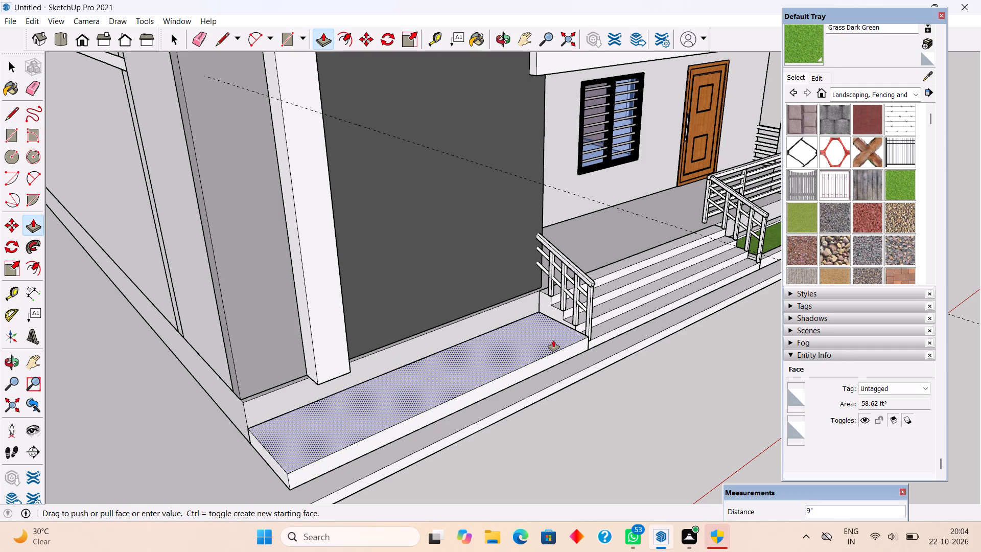
{"action": "type", "text": "8\""}
{"action": "key", "text": "Return"}
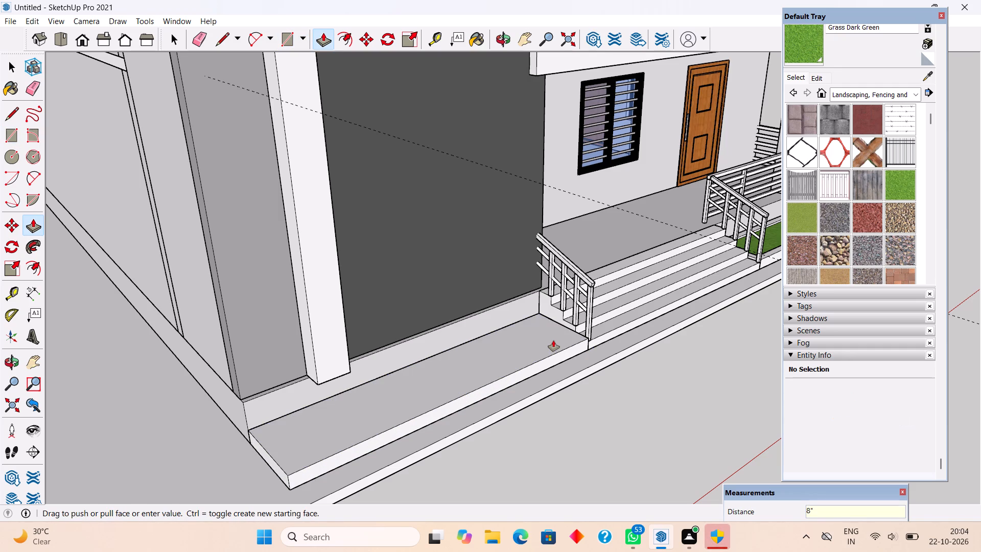
Offset the new front block's top face inward about 3 7/16" and push the inner face down about 1".
{"action": "key", "text": "f"}
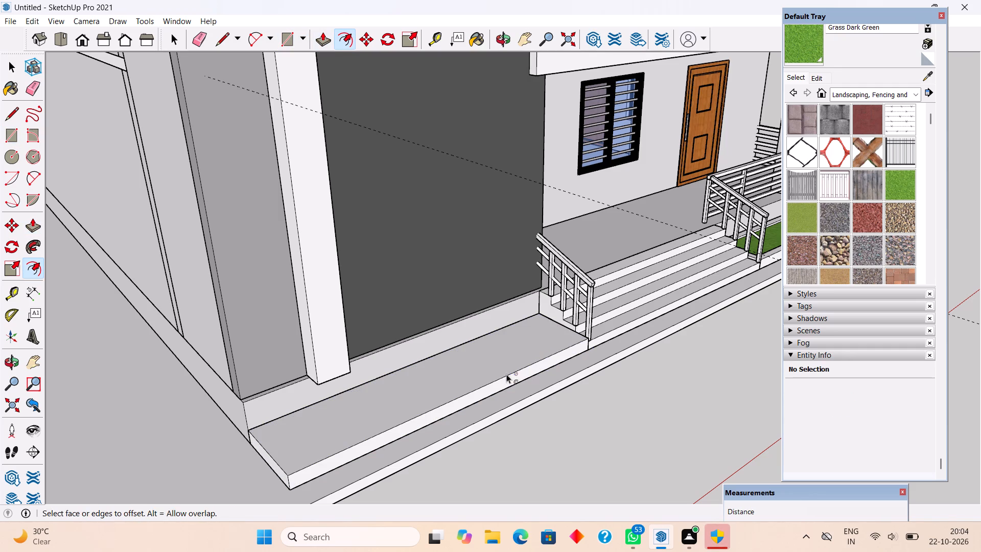
{"action": "left_click", "coordinate": [491, 377]}
{"action": "left_click", "coordinate": [491, 379]}
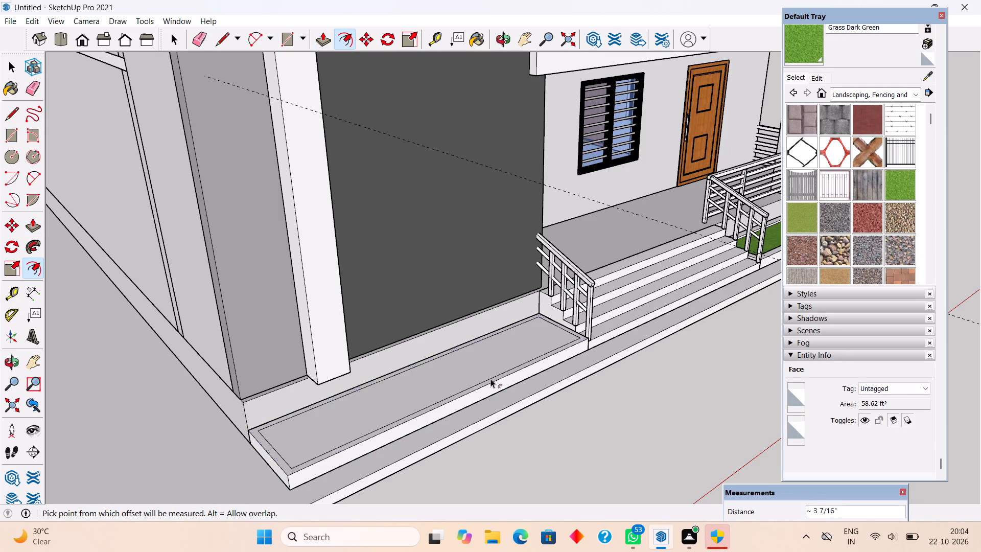
{"action": "key", "text": "p"}
{"action": "left_click", "coordinate": [480, 373]}
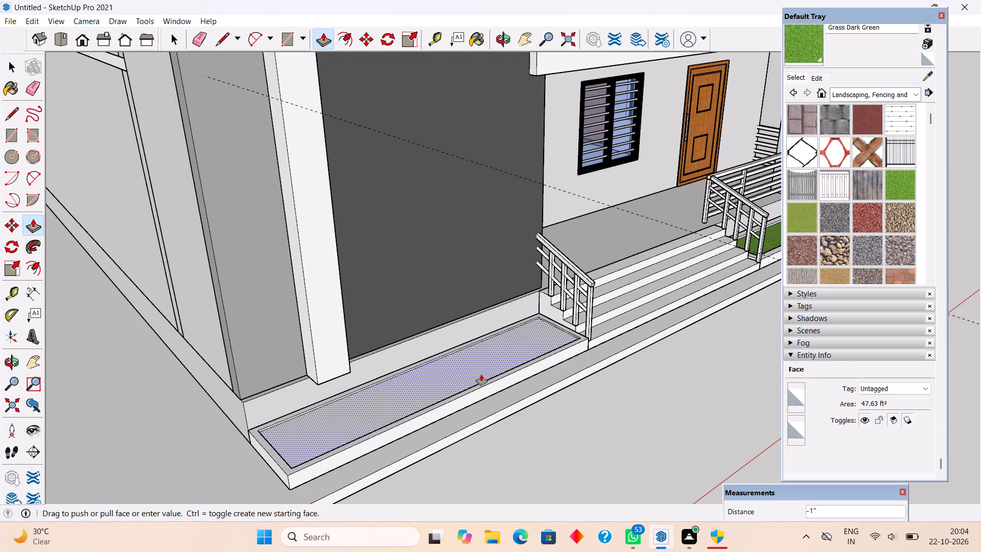
{"action": "left_click", "coordinate": [482, 375]}
Group all the geometry of the recessed planter between the house corner and the entrance steps.
{"action": "key", "text": "space"}
{"action": "triple_click", "coordinate": [482, 375]}
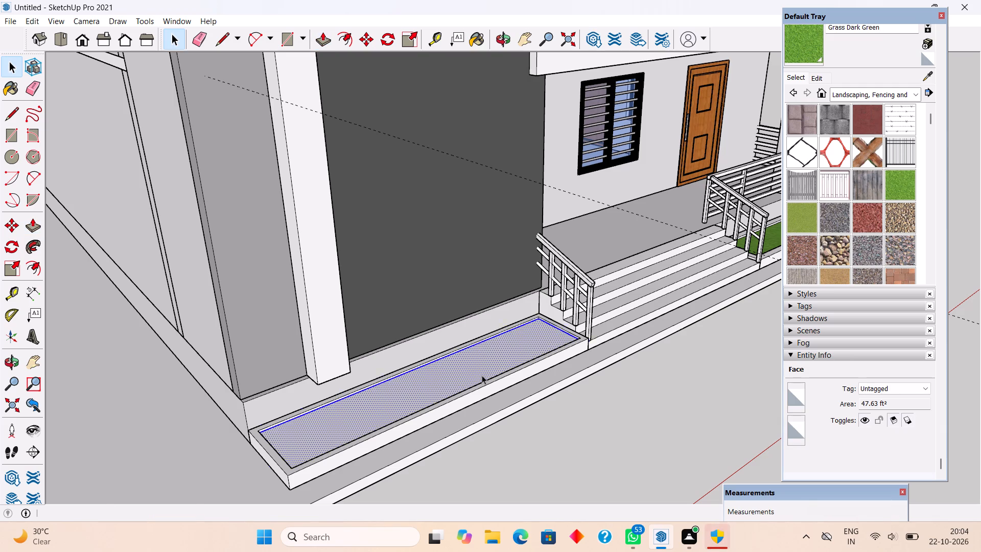
{"action": "right_click", "coordinate": [482, 375]}
{"action": "left_click", "coordinate": [522, 286]}
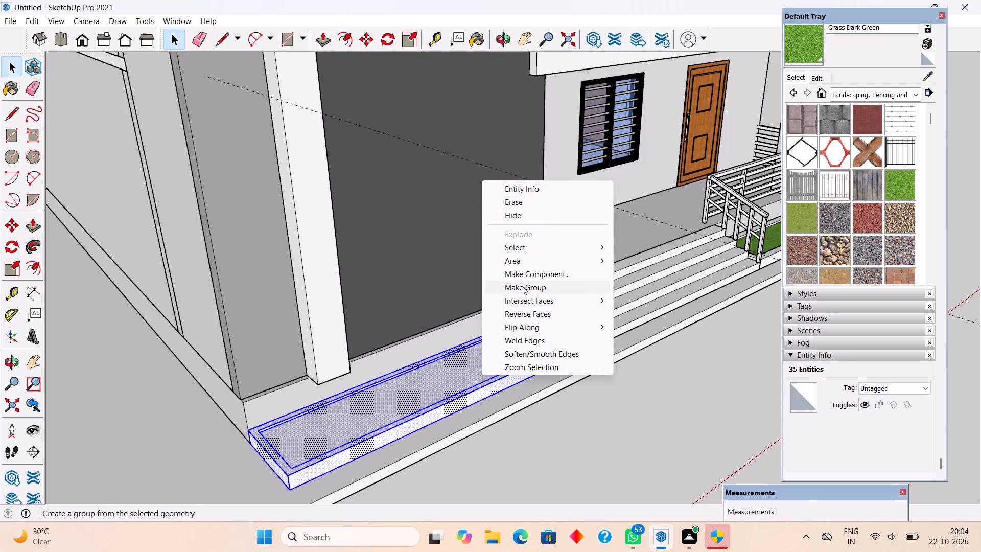
Paint the recessed bed of the planter between the house corner and the entrance steps with Grass Dark Green.
{"action": "double_click", "coordinate": [506, 350]}
{"action": "left_click", "coordinate": [506, 350]}
{"action": "left_click", "coordinate": [506, 350]}
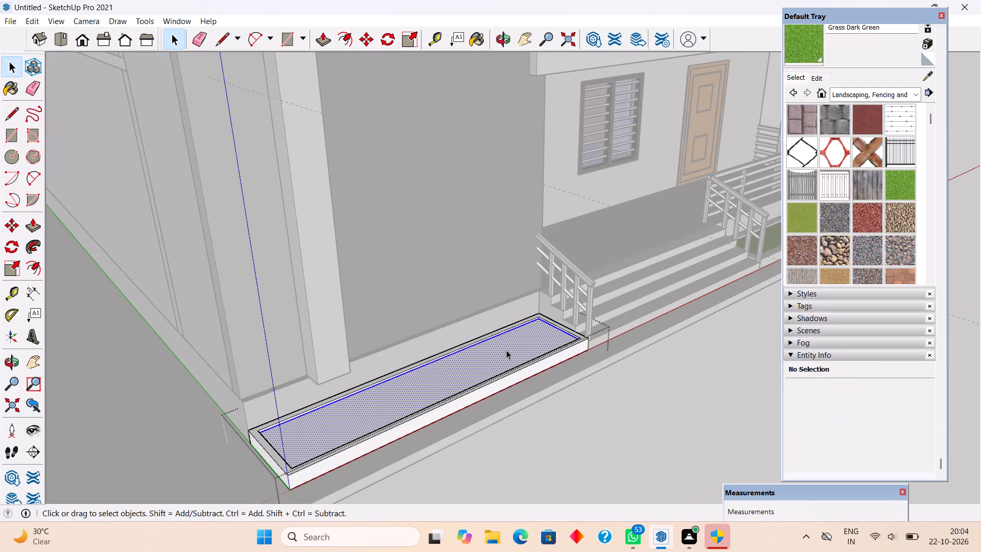
{"action": "left_click", "coordinate": [506, 350]}
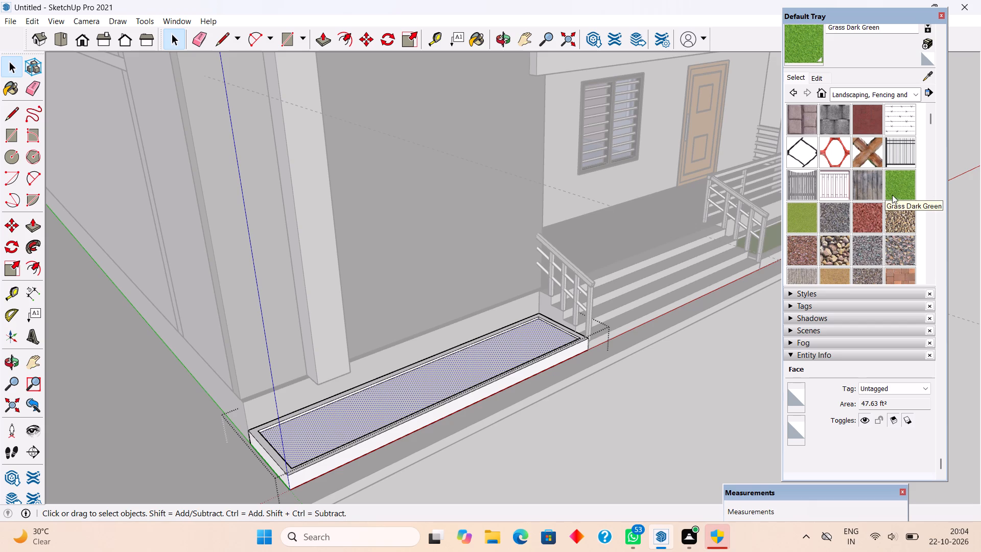
{"action": "left_click", "coordinate": [892, 180]}
{"action": "left_click", "coordinate": [511, 352]}
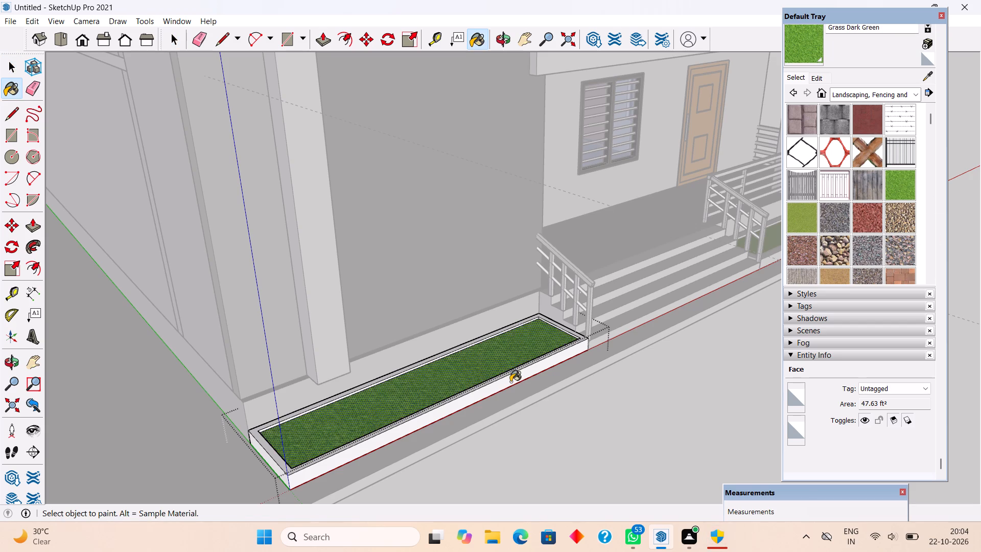
{"action": "key", "text": "space"}
{"action": "left_click", "coordinate": [555, 452]}
Push the ground slab's outer side face beside the stair tower in toward the house by about 11' 4 13/16".
{"action": "scroll", "coordinate": [555, 452], "scroll_direction": "down", "scroll_amount": 9}
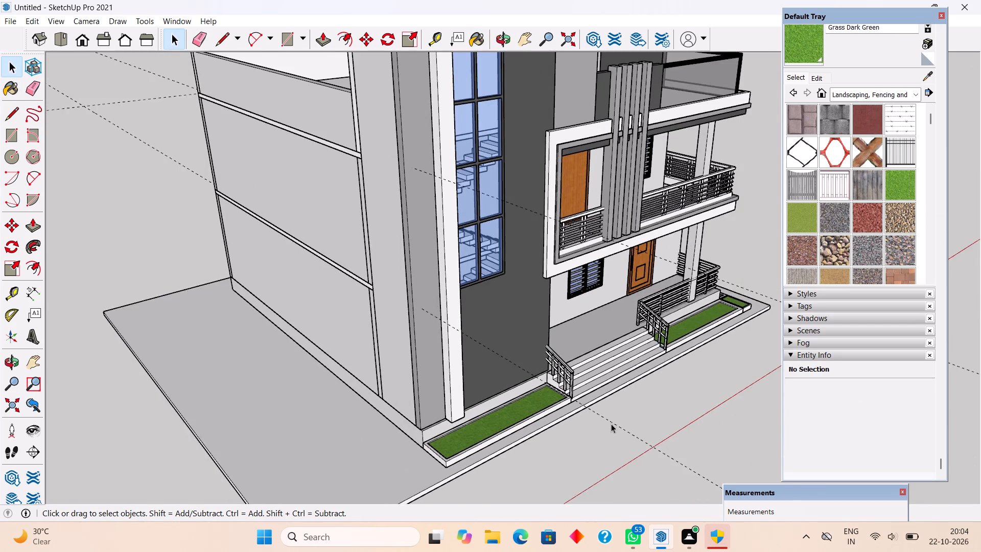
{"action": "middle_click_drag", "start_coordinate": [584, 430], "coordinate": [393, 456]}
{"action": "scroll", "coordinate": [395, 456], "scroll_direction": "down", "scroll_amount": 3}
{"action": "middle_click_drag", "start_coordinate": [351, 426], "coordinate": [610, 341]}
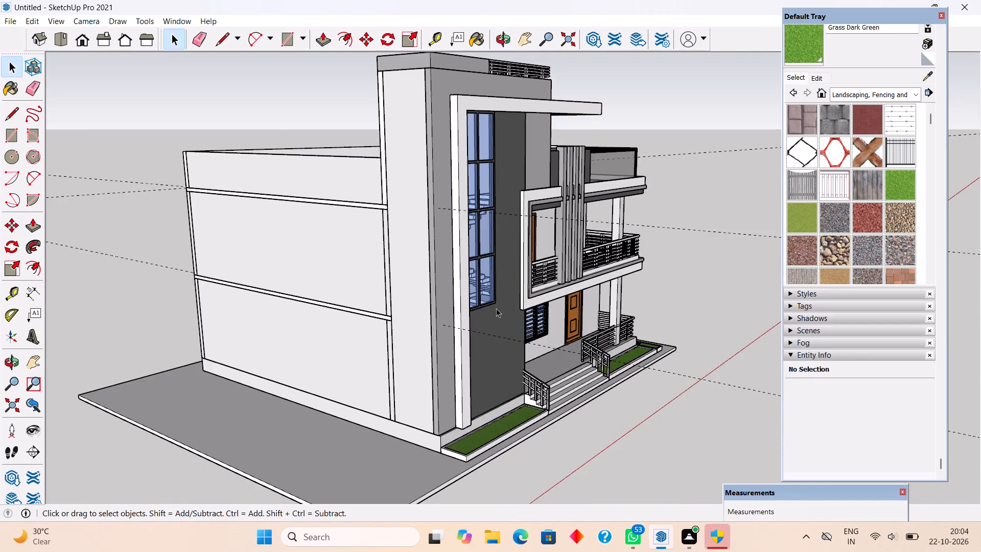
{"action": "scroll", "coordinate": [478, 300], "scroll_direction": "down", "scroll_amount": 4}
{"action": "scroll", "coordinate": [363, 472], "scroll_direction": "up", "scroll_amount": 4}
{"action": "scroll", "coordinate": [402, 433], "scroll_direction": "up", "scroll_amount": 5}
{"action": "triple_click", "coordinate": [419, 414]}
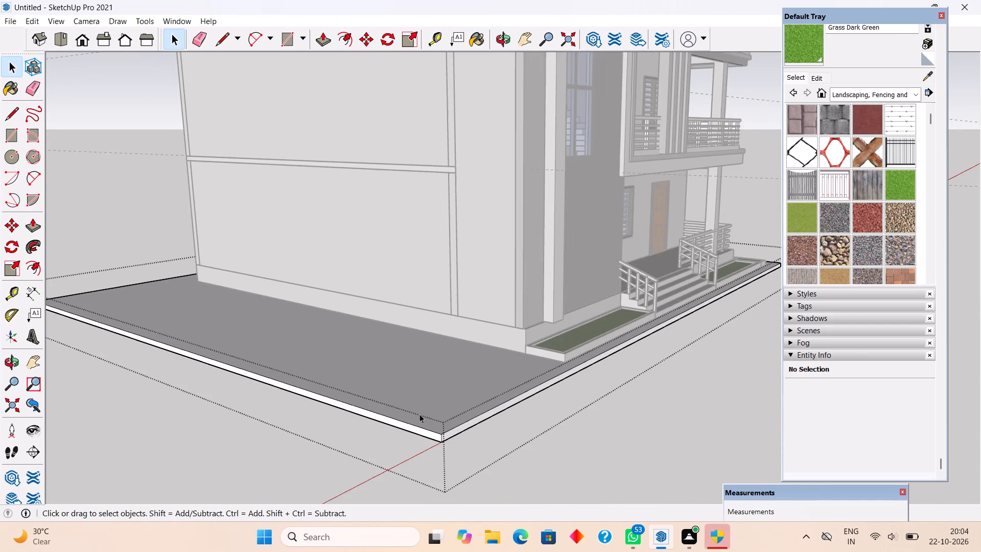
{"action": "key", "text": "p"}
{"action": "left_click", "coordinate": [422, 431]}
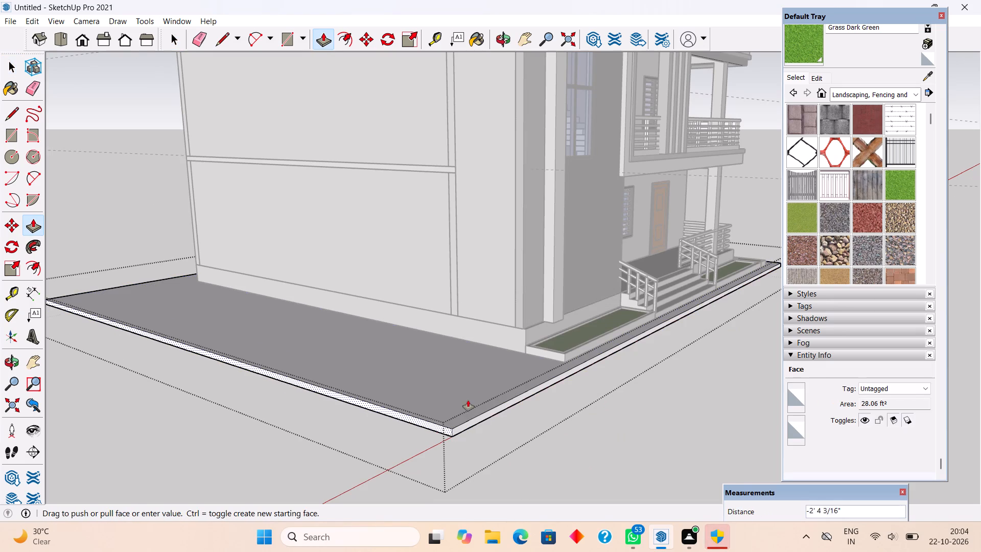
{"action": "left_click", "coordinate": [524, 364]}
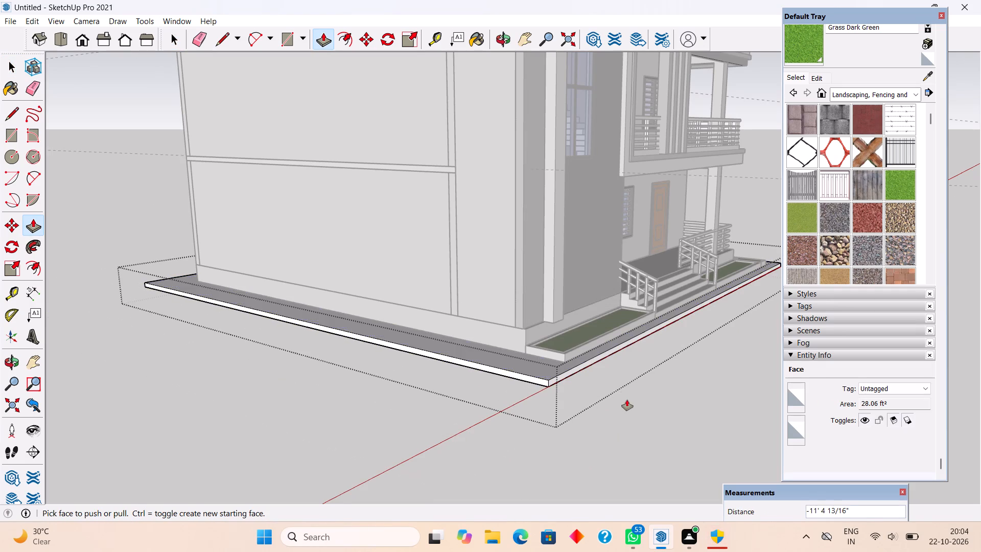
{"action": "middle_click_drag", "start_coordinate": [627, 417], "coordinate": [479, 468]}
{"action": "key", "text": "space"}
{"action": "left_click", "coordinate": [494, 476]}
Review the house exterior from the front and around to the side elevation.
{"action": "scroll", "coordinate": [494, 476], "scroll_direction": "down", "scroll_amount": 5}
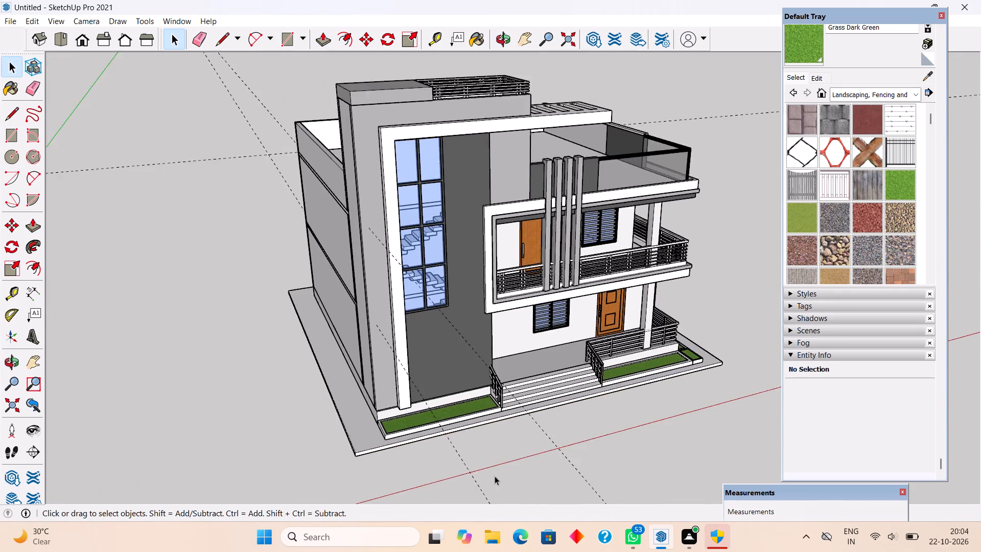
{"action": "middle_click_drag", "start_coordinate": [492, 475], "coordinate": [328, 408]}
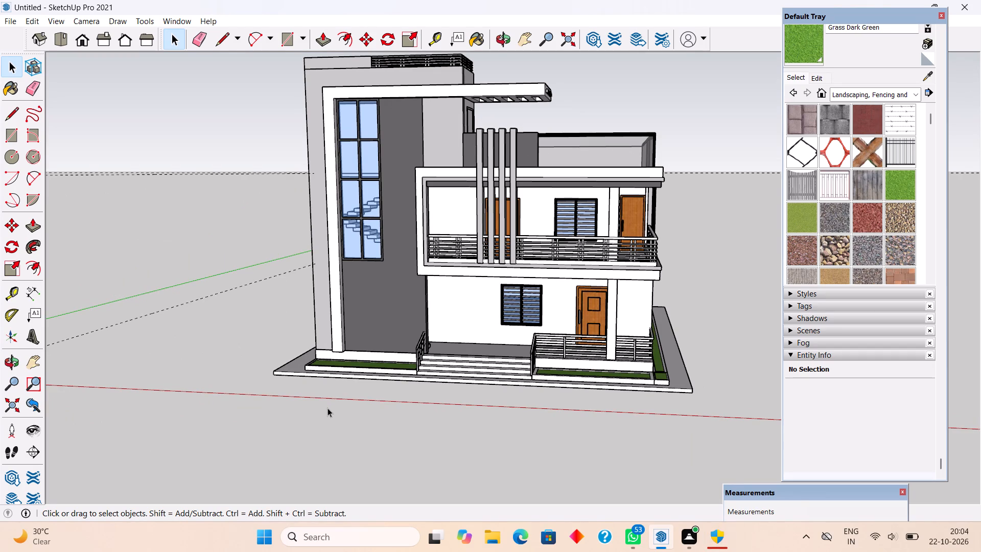
{"action": "middle_click_drag", "start_coordinate": [450, 372], "coordinate": [0, 385]}
{"action": "scroll", "coordinate": [0, 385], "scroll_direction": "down", "scroll_amount": 5}
{"action": "scroll", "coordinate": [355, 324], "scroll_direction": "down", "scroll_amount": 4}
{"action": "scroll", "coordinate": [215, 344], "scroll_direction": "down", "scroll_amount": 4}
{"action": "scroll", "coordinate": [515, 336], "scroll_direction": "up", "scroll_amount": 1}
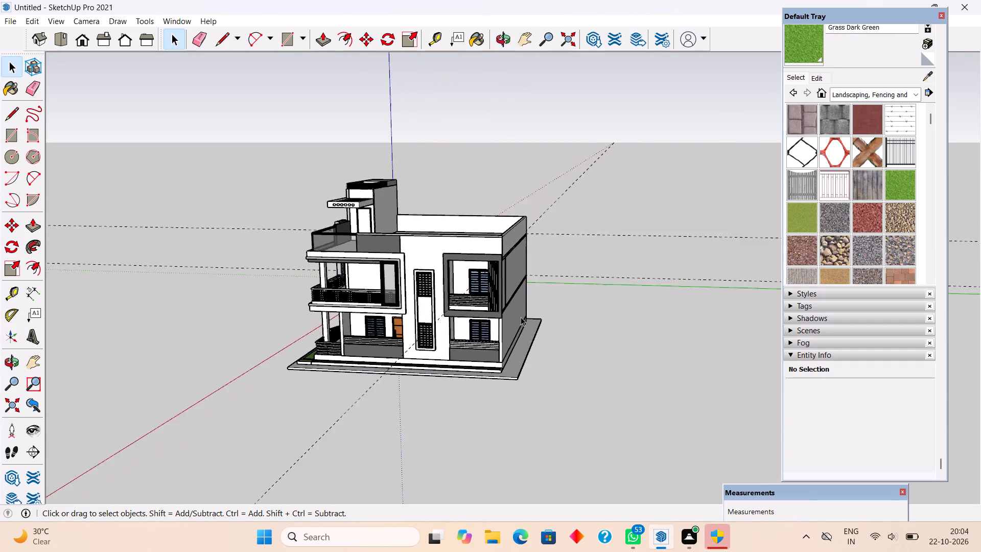
{"action": "scroll", "coordinate": [521, 317], "scroll_direction": "up", "scroll_amount": 8}
{"action": "middle_click_drag", "start_coordinate": [446, 339], "coordinate": [533, 341]}
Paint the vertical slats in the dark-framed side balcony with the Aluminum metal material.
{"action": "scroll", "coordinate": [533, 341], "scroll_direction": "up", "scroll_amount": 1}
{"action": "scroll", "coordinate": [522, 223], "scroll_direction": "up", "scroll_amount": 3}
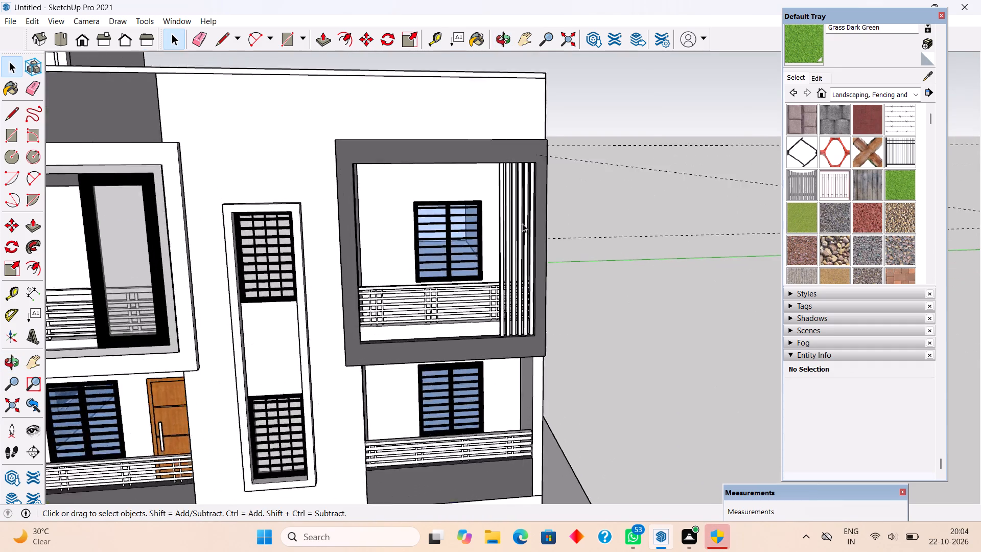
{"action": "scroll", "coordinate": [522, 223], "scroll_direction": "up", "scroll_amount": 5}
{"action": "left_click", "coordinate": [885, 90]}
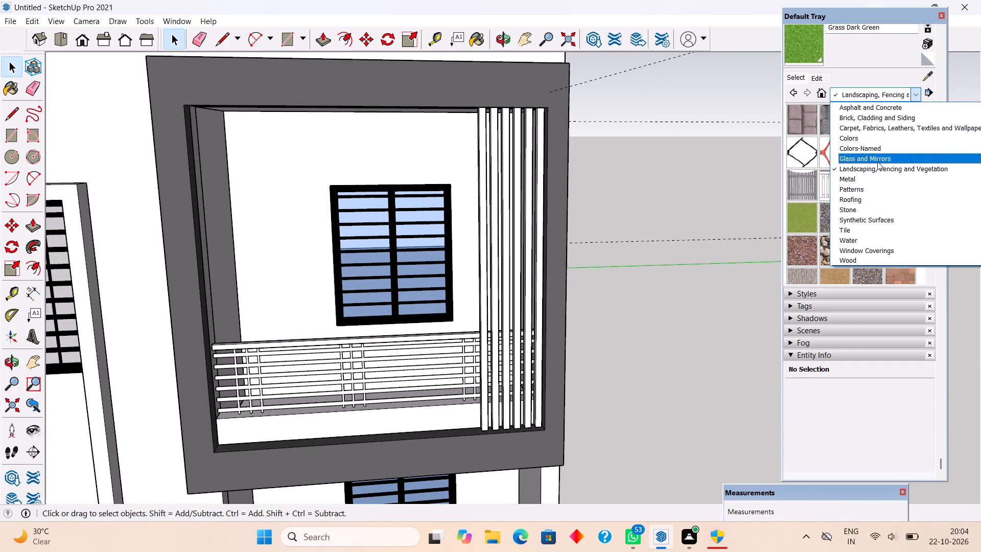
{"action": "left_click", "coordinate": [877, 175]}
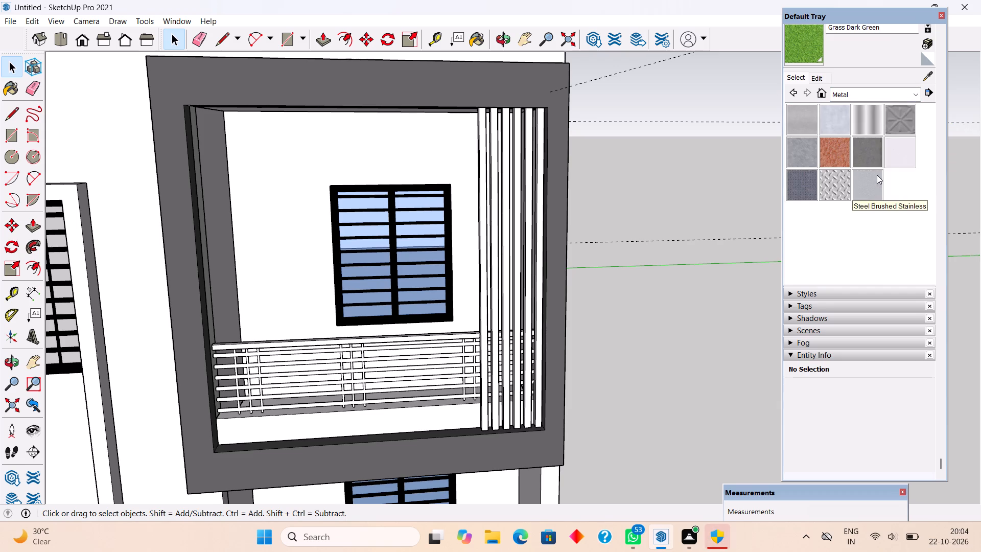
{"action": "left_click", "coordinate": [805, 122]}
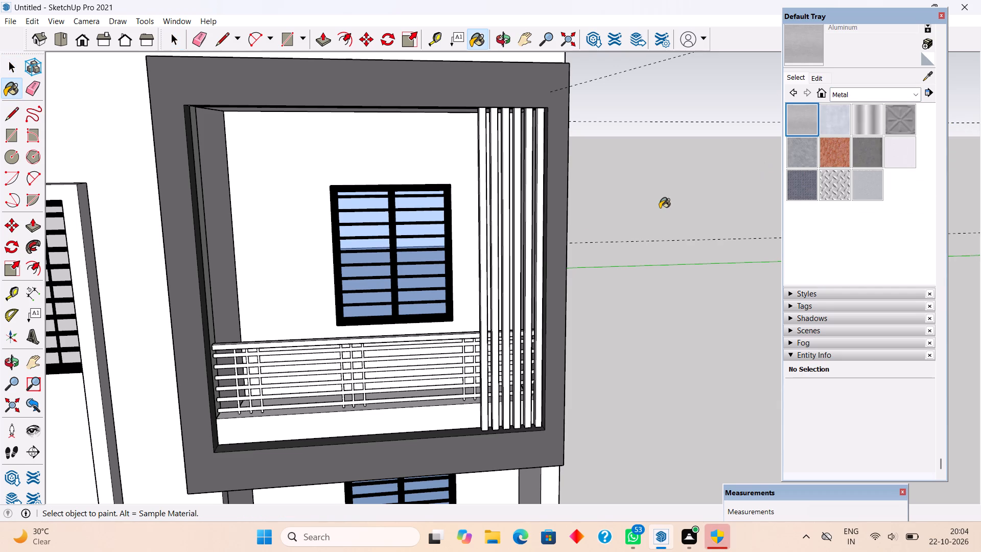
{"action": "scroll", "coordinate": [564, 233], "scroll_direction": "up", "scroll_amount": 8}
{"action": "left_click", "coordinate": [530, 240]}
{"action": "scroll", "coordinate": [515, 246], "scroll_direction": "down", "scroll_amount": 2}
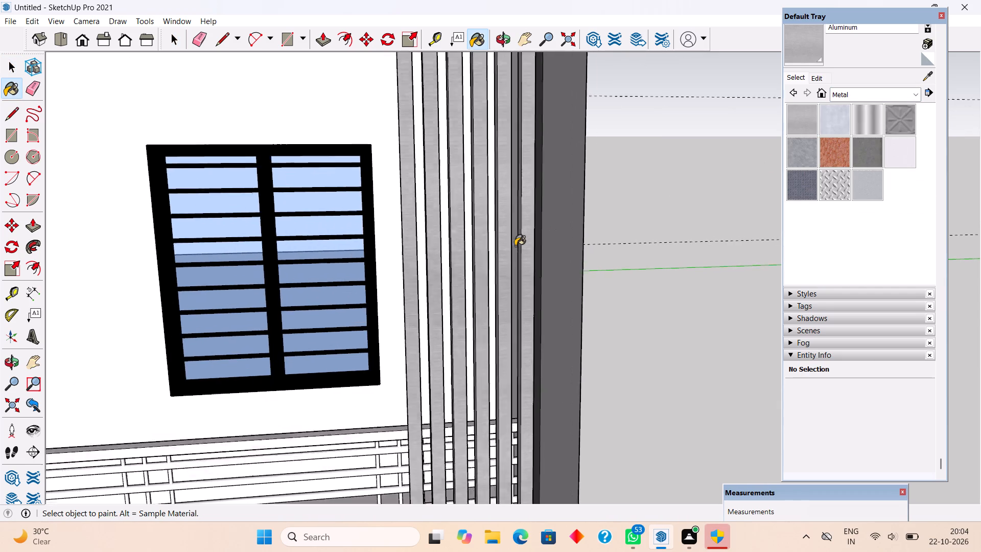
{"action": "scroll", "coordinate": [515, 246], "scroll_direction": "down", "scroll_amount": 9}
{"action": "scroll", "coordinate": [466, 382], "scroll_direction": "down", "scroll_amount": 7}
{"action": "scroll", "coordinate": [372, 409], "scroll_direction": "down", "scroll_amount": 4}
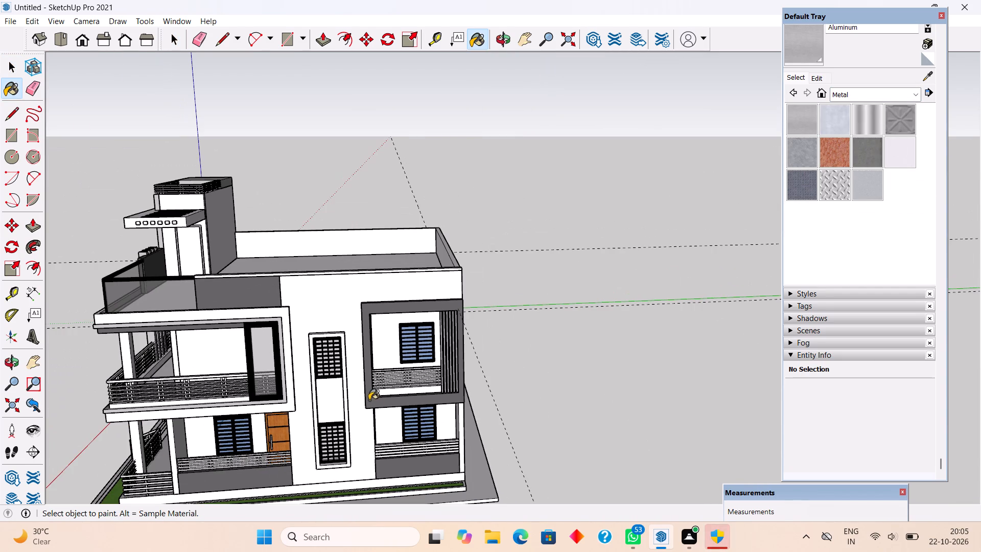
Paint the vertical slats in the dark-framed side balcony with Metal Aluminum Anodized.
{"action": "left_click", "coordinate": [833, 126]}
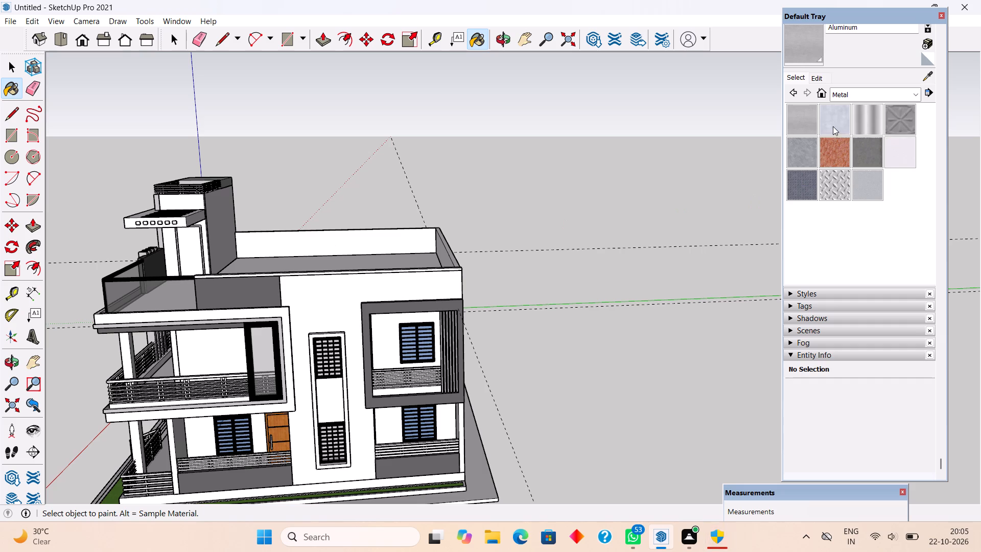
{"action": "scroll", "coordinate": [583, 377], "scroll_direction": "up", "scroll_amount": 5}
{"action": "scroll", "coordinate": [302, 378], "scroll_direction": "up", "scroll_amount": 2}
{"action": "left_click", "coordinate": [261, 356]}
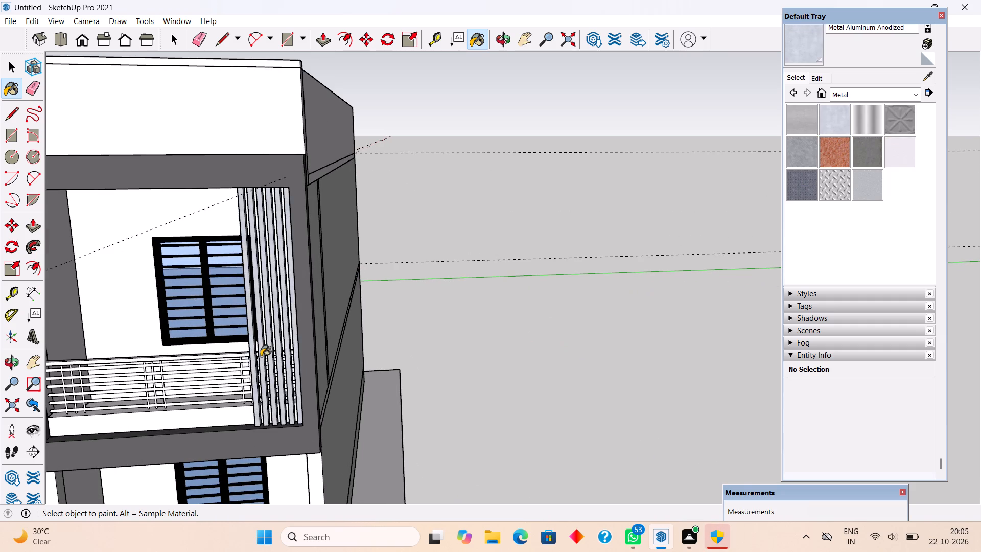
{"action": "scroll", "coordinate": [261, 356], "scroll_direction": "down", "scroll_amount": 10}
{"action": "key", "text": "space"}
{"action": "scroll", "coordinate": [421, 302], "scroll_direction": "down", "scroll_amount": 6}
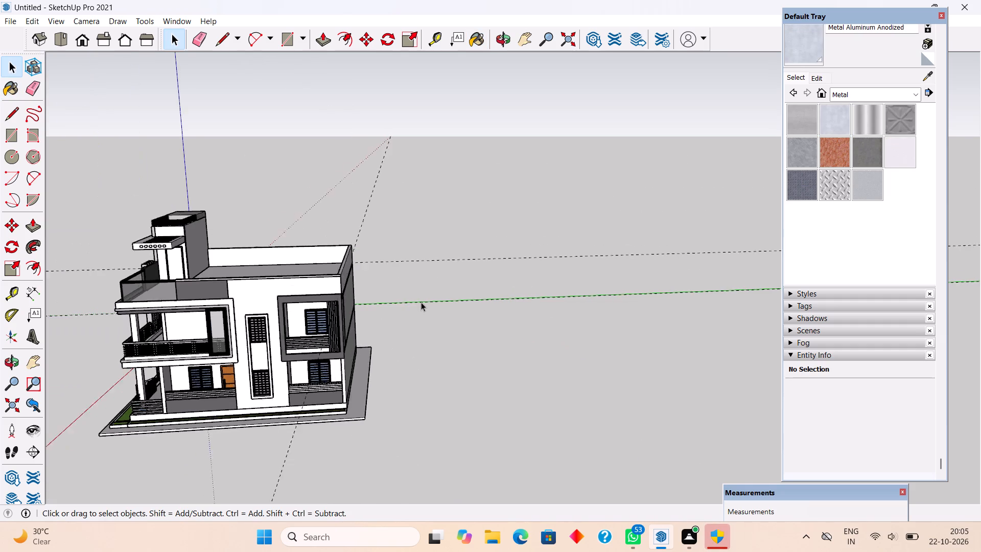
Examine the whole house from the front corner for exterior parts still lacking a material.
{"action": "scroll", "coordinate": [221, 392], "scroll_direction": "up", "scroll_amount": 7}
{"action": "middle_click_drag", "start_coordinate": [314, 346], "coordinate": [531, 309]}
{"action": "scroll", "coordinate": [531, 309], "scroll_direction": "down", "scroll_amount": 5}
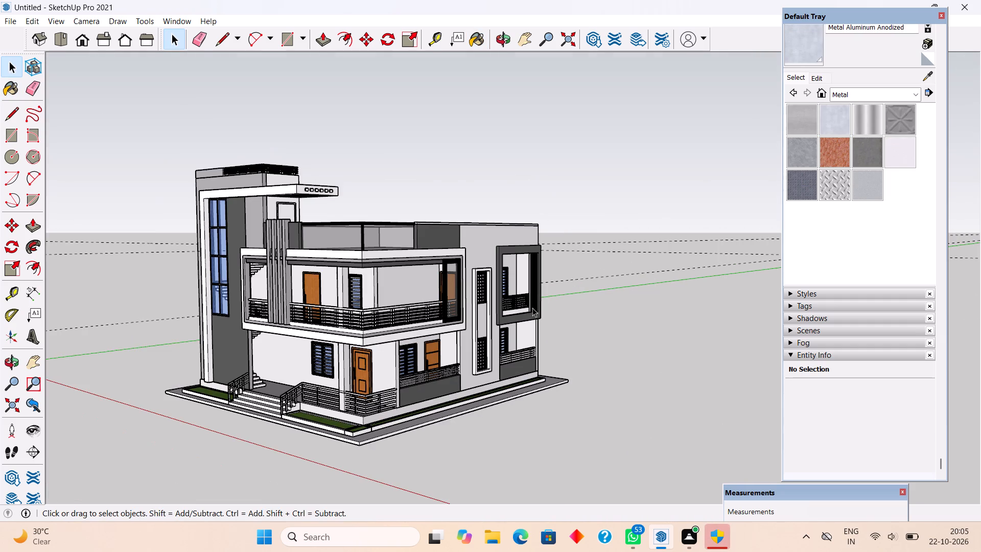
{"action": "middle_click_drag", "start_coordinate": [418, 363], "coordinate": [440, 318]}
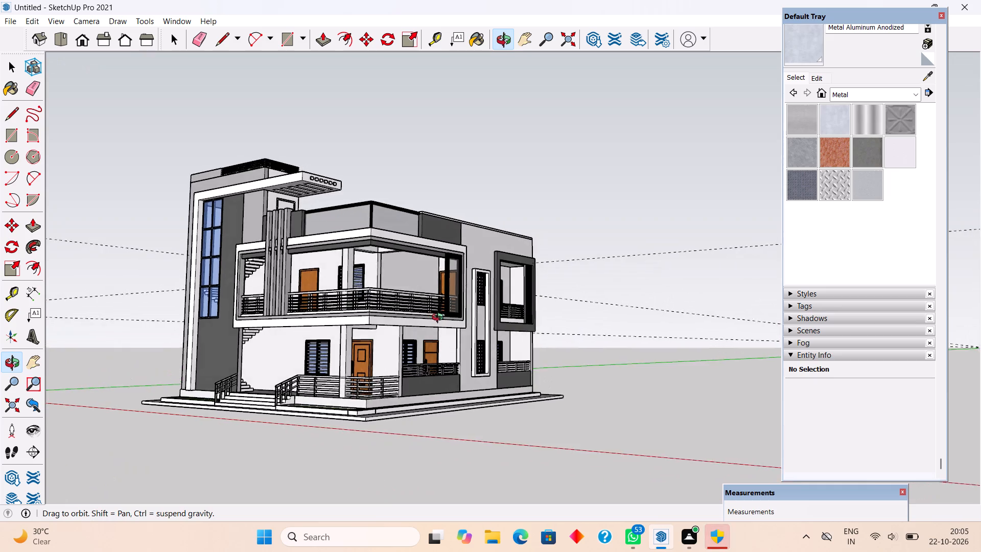
{"action": "middle_click_drag", "start_coordinate": [440, 318], "coordinate": [443, 334]}
{"action": "scroll", "coordinate": [395, 329], "scroll_direction": "up", "scroll_amount": 4}
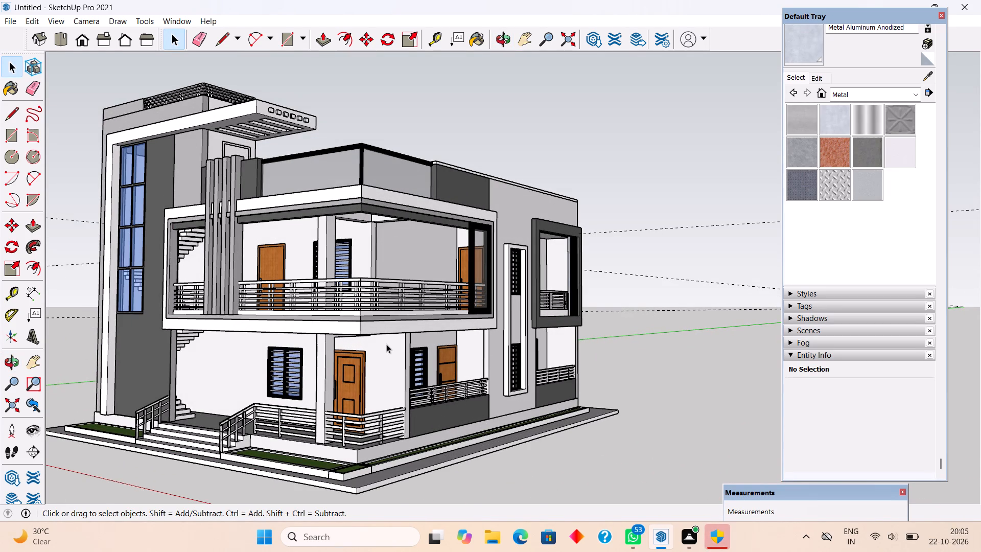
{"action": "scroll", "coordinate": [266, 270], "scroll_direction": "up", "scroll_amount": 2}
{"action": "scroll", "coordinate": [294, 165], "scroll_direction": "down", "scroll_amount": 1}
Open the slotted roof canopy for editing and select the first slot's inner face for choosing a material.
{"action": "middle_click_drag", "start_coordinate": [302, 176], "coordinate": [456, 391]}
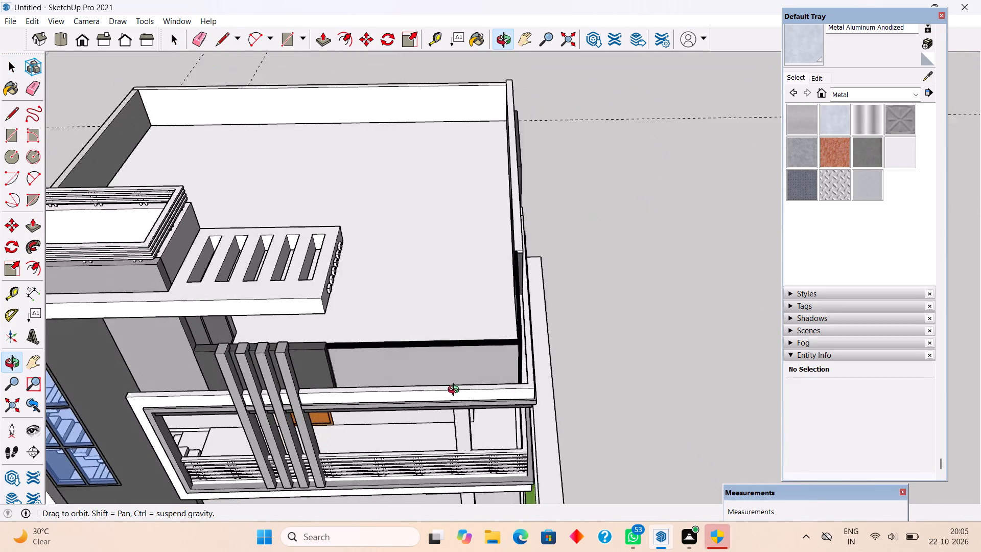
{"action": "middle_click_drag", "start_coordinate": [456, 391], "coordinate": [386, 362]}
{"action": "triple_click", "coordinate": [227, 196]}
{"action": "middle_click_drag", "start_coordinate": [231, 196], "coordinate": [238, 263]}
{"action": "scroll", "coordinate": [213, 251], "scroll_direction": "up", "scroll_amount": 5}
{"action": "scroll", "coordinate": [174, 223], "scroll_direction": "up", "scroll_amount": 5}
{"action": "left_click", "coordinate": [159, 211]}
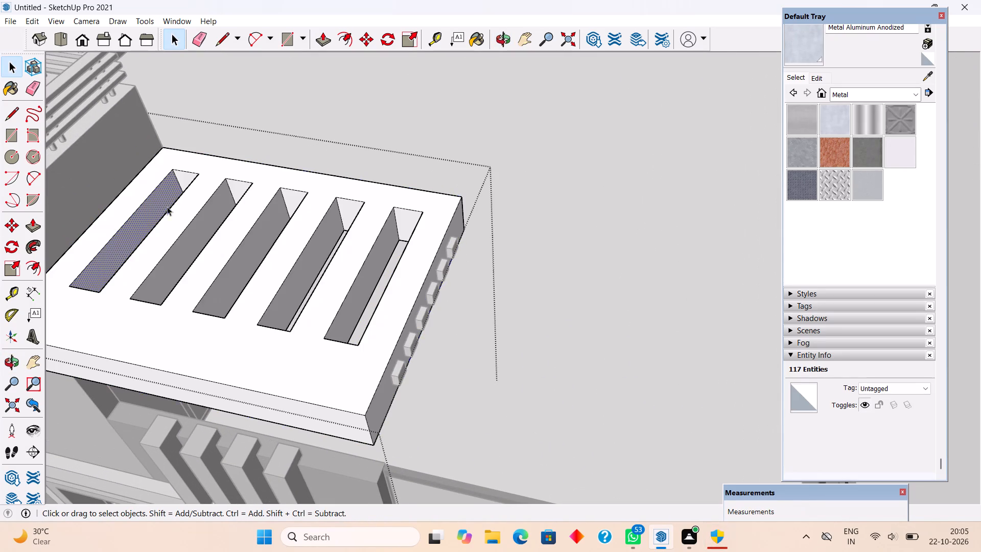
{"action": "left_click", "coordinate": [862, 94]}
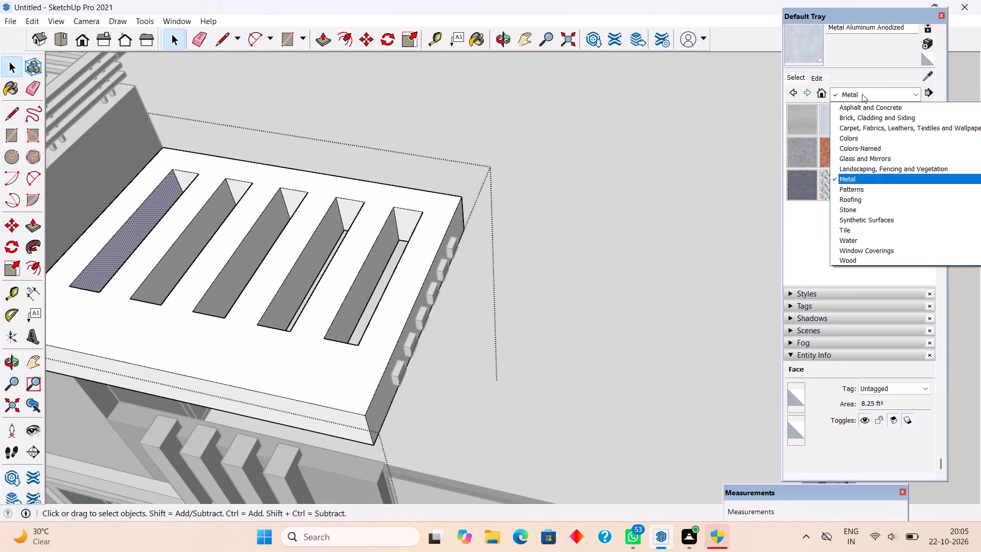
Paint one long inner side of each of the five slab slots black with Color M09 from the Colors collection.
{"action": "left_click", "coordinate": [868, 140]}
{"action": "scroll", "coordinate": [877, 162], "scroll_direction": "down", "scroll_amount": 14}
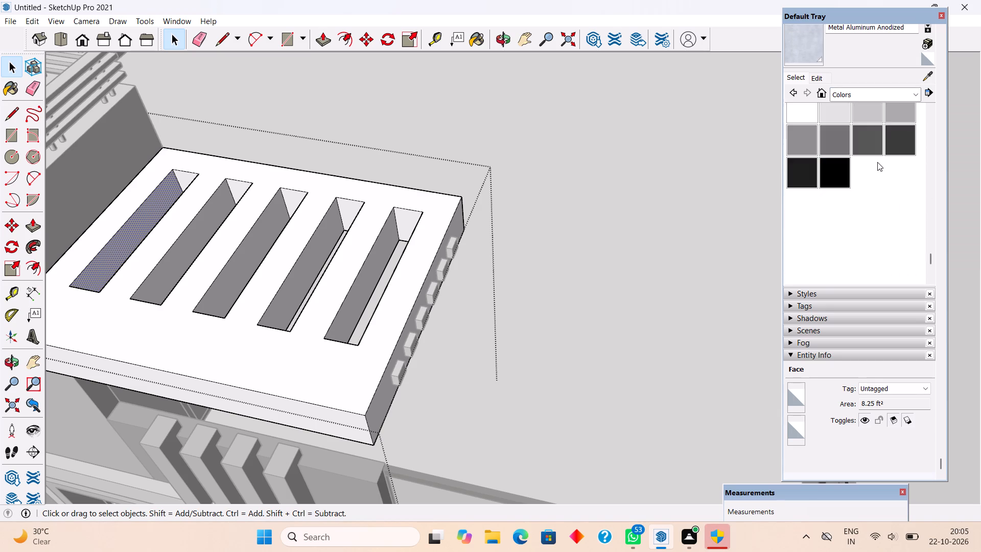
{"action": "scroll", "coordinate": [877, 162], "scroll_direction": "down", "scroll_amount": 2}
{"action": "left_click", "coordinate": [845, 120]}
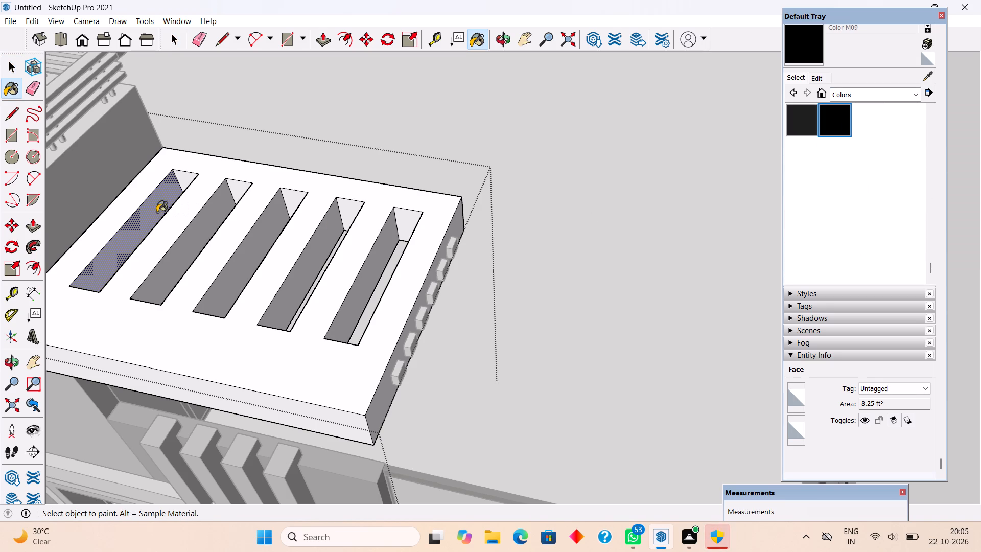
{"action": "left_click", "coordinate": [150, 211]}
{"action": "left_click", "coordinate": [178, 258]}
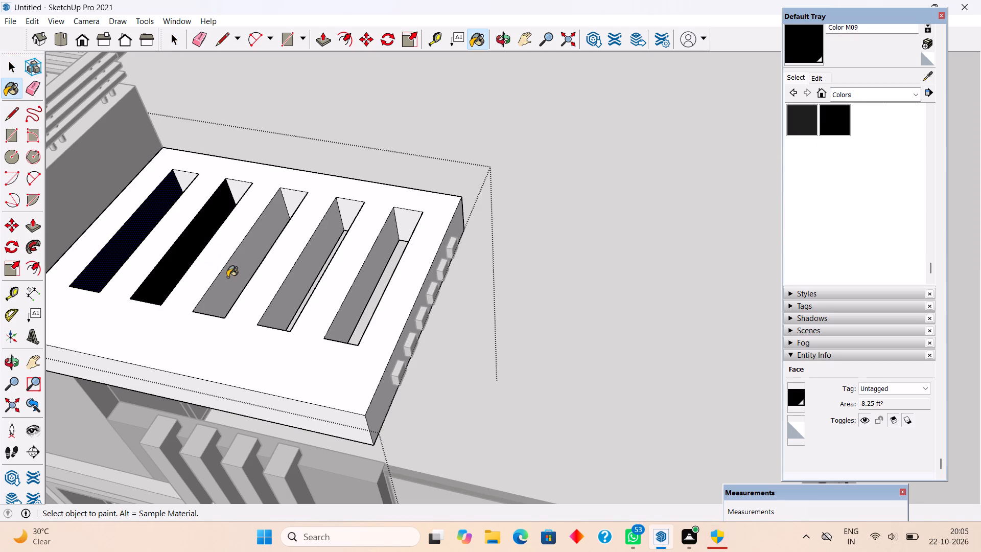
{"action": "left_click", "coordinate": [227, 277]}
{"action": "left_click", "coordinate": [290, 291]}
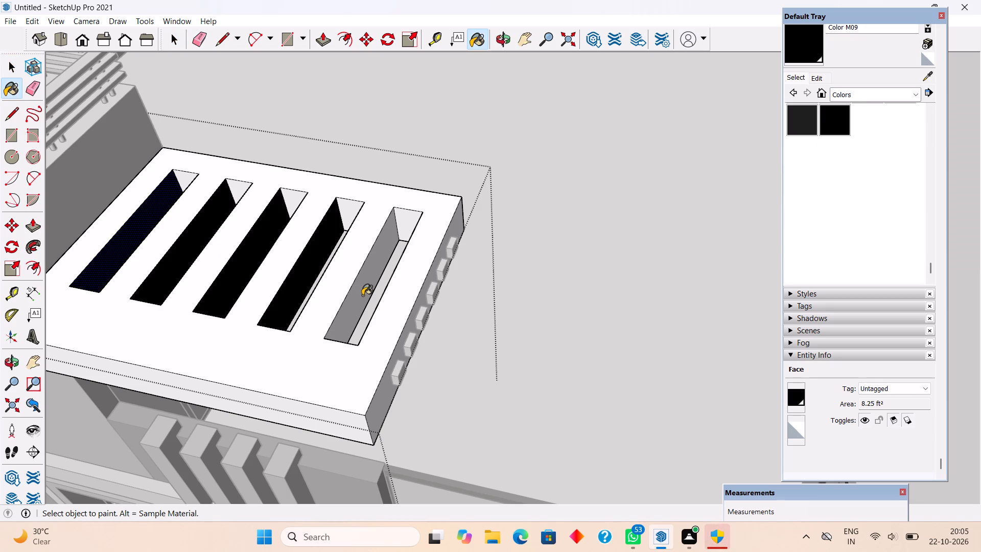
{"action": "left_click", "coordinate": [359, 297]}
Paint the exposed end face of each of the five slots black with Color M09.
{"action": "left_click", "coordinate": [343, 212]}
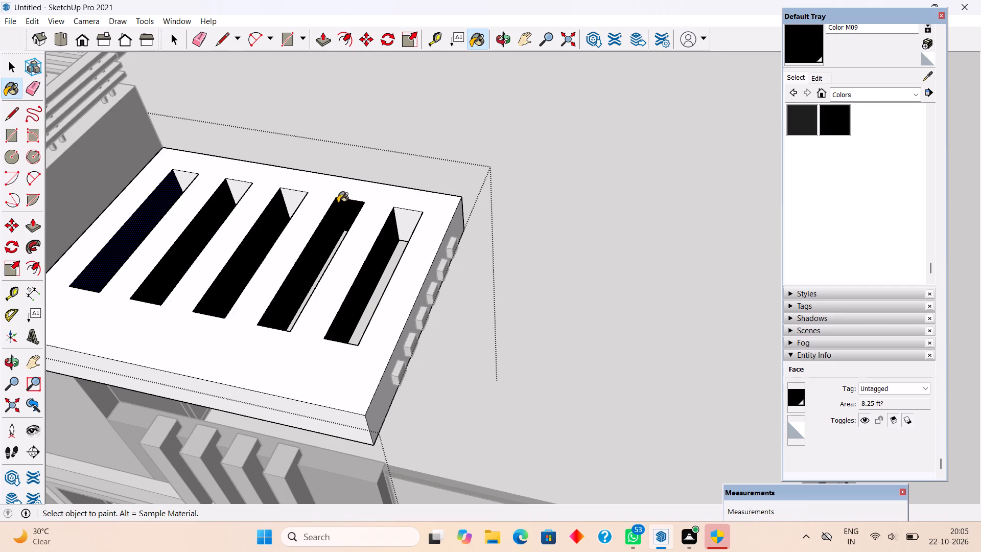
{"action": "left_click", "coordinate": [295, 195]}
{"action": "left_click", "coordinate": [233, 187]}
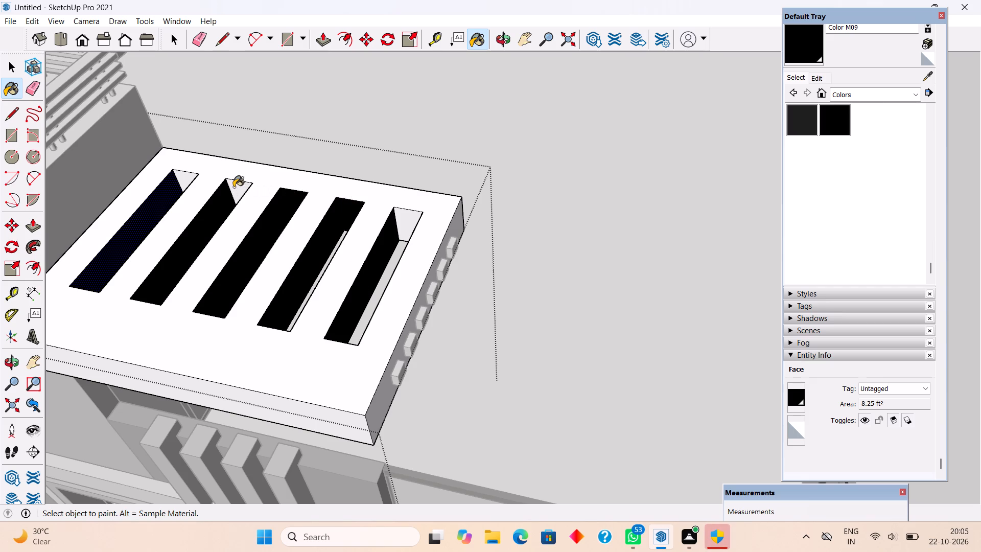
{"action": "left_click", "coordinate": [184, 177]}
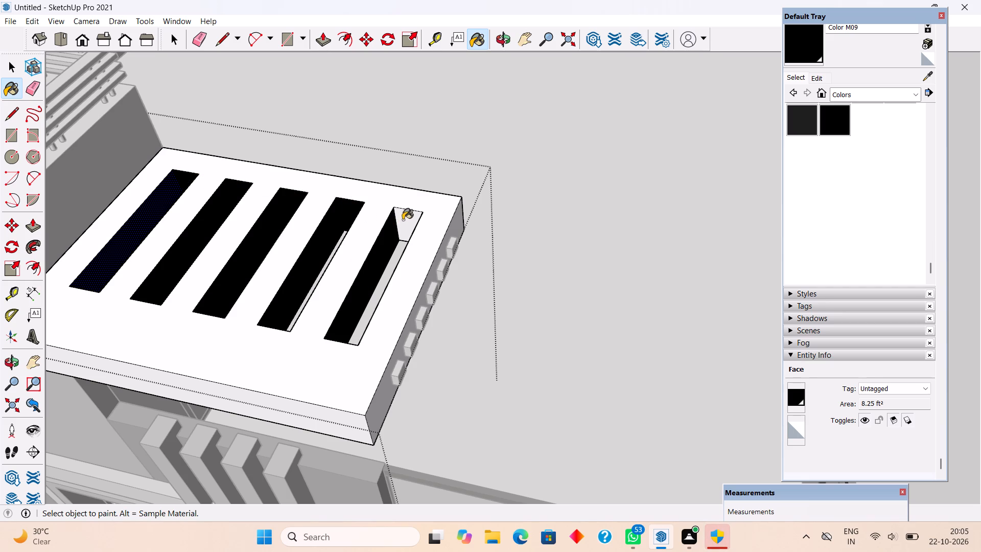
{"action": "left_click", "coordinate": [405, 218]}
Paint the opposite long inner side of all five slots black with Color M09.
{"action": "middle_click_drag", "start_coordinate": [383, 271], "coordinate": [603, 240]}
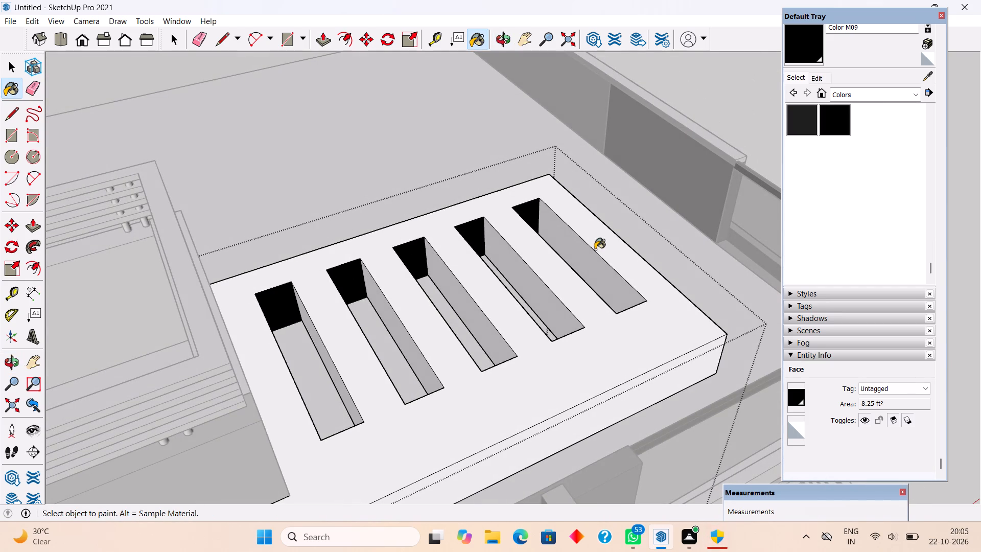
{"action": "left_click", "coordinate": [593, 259]}
{"action": "left_click", "coordinate": [523, 275]}
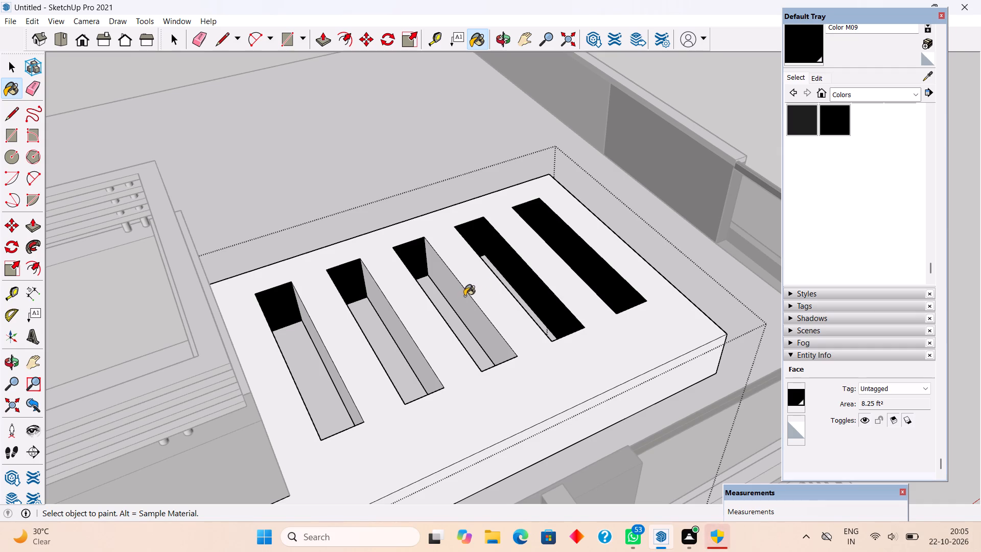
{"action": "left_click", "coordinate": [463, 299]}
{"action": "left_click", "coordinate": [392, 325]}
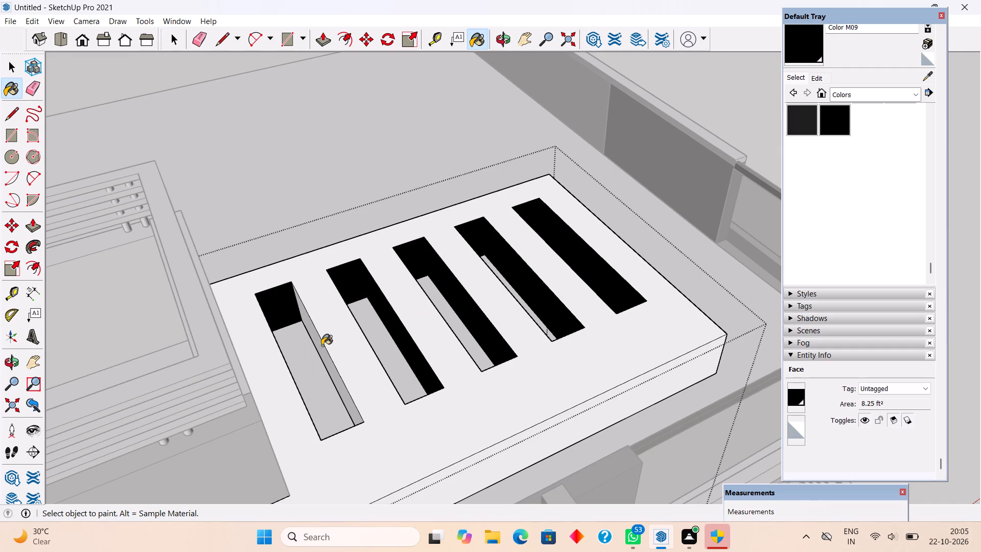
{"action": "left_click", "coordinate": [320, 348]}
Paint the remaining unpainted end faces inside the five slots black with Color M09.
{"action": "middle_click_drag", "start_coordinate": [308, 386], "coordinate": [551, 426]}
{"action": "scroll", "coordinate": [534, 417], "scroll_direction": "down", "scroll_amount": 4}
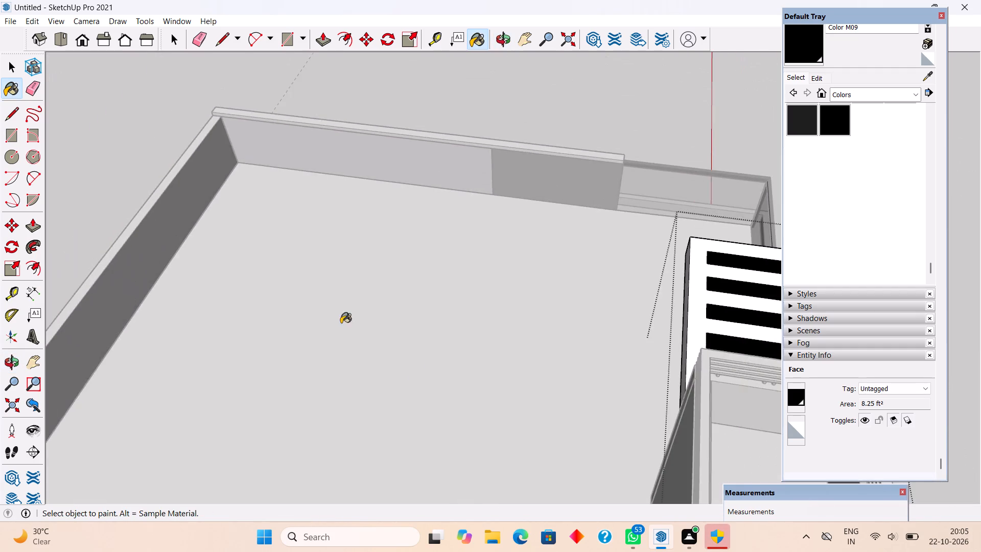
{"action": "scroll", "coordinate": [251, 281], "scroll_direction": "down", "scroll_amount": 4}
{"action": "middle_click_drag", "start_coordinate": [336, 346], "coordinate": [623, 402]}
{"action": "scroll", "coordinate": [727, 234], "scroll_direction": "up", "scroll_amount": 5}
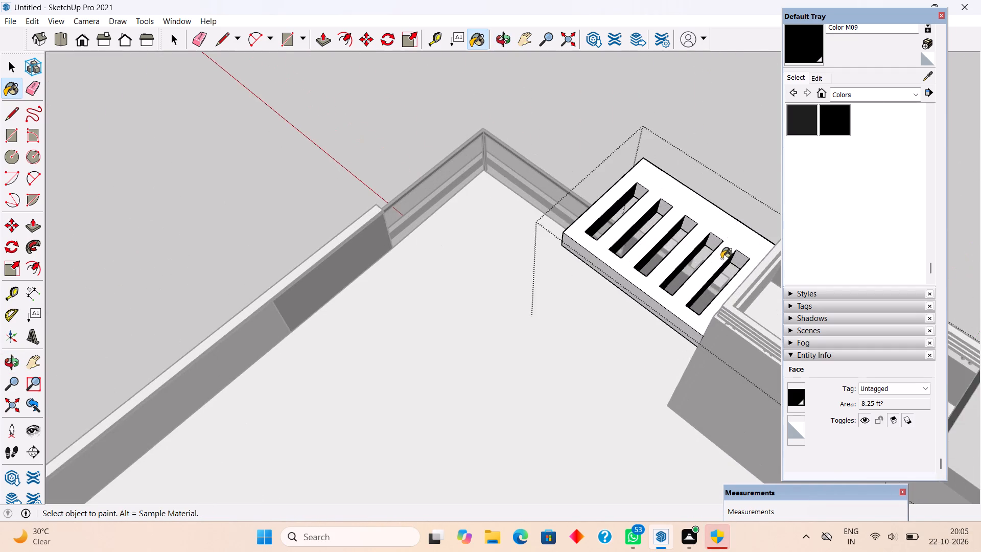
{"action": "scroll", "coordinate": [721, 259], "scroll_direction": "up", "scroll_amount": 6}
{"action": "left_click", "coordinate": [755, 254]}
{"action": "left_click", "coordinate": [698, 220]}
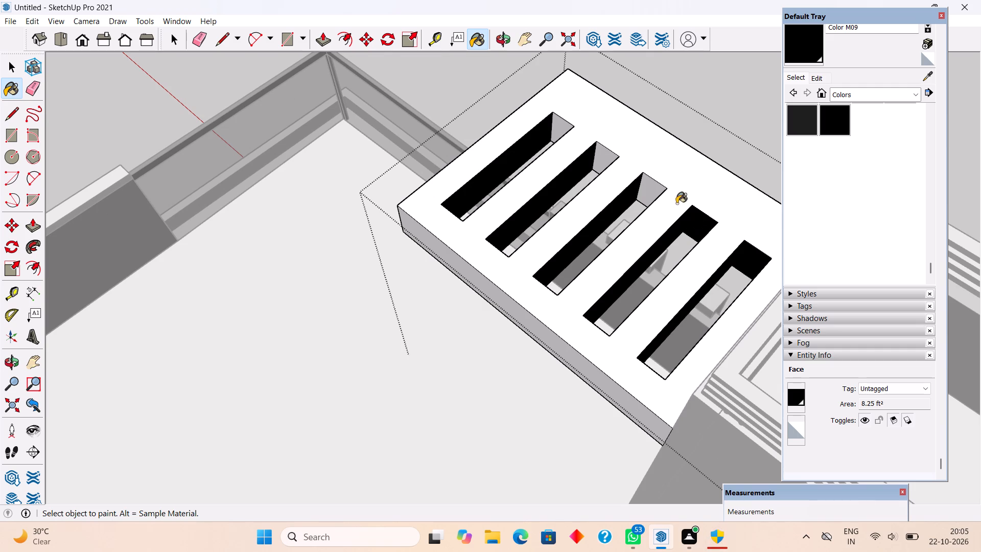
{"action": "left_click", "coordinate": [657, 193]}
{"action": "left_click", "coordinate": [600, 153]}
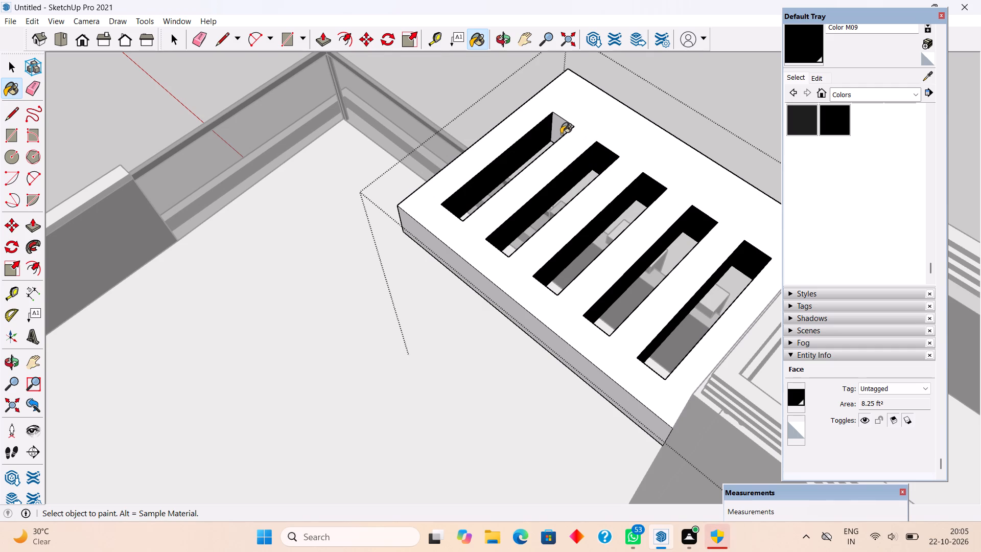
{"action": "left_click", "coordinate": [554, 130]}
Examine the painted slots in the projecting slab from above, from the front and from underneath.
{"action": "middle_click_drag", "start_coordinate": [638, 142], "coordinate": [5, 104]}
{"action": "scroll", "coordinate": [6, 104], "scroll_direction": "down", "scroll_amount": 4}
{"action": "scroll", "coordinate": [216, 357], "scroll_direction": "down", "scroll_amount": 5}
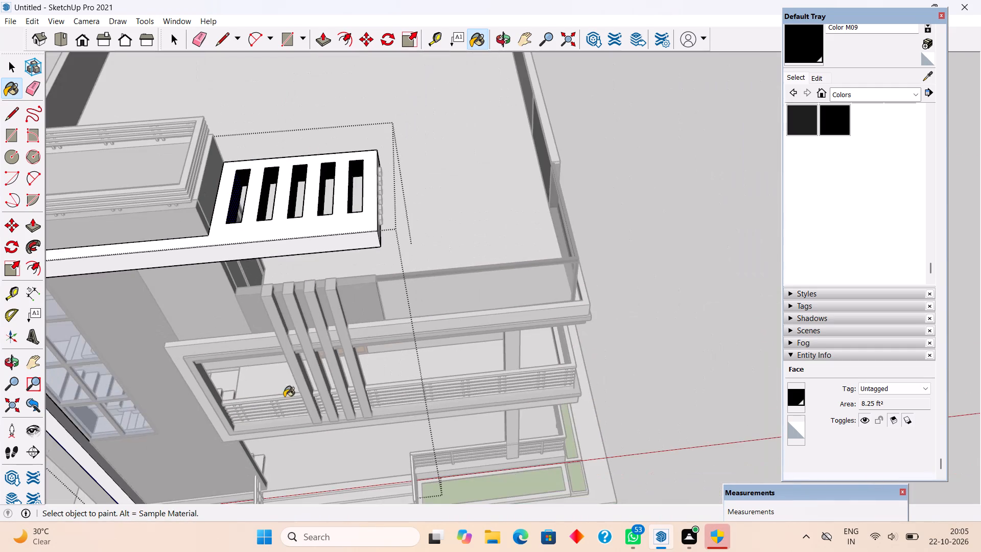
{"action": "key", "text": "space"}
{"action": "middle_click_drag", "start_coordinate": [452, 416], "coordinate": [400, 192]}
{"action": "scroll", "coordinate": [400, 192], "scroll_direction": "down", "scroll_amount": 5}
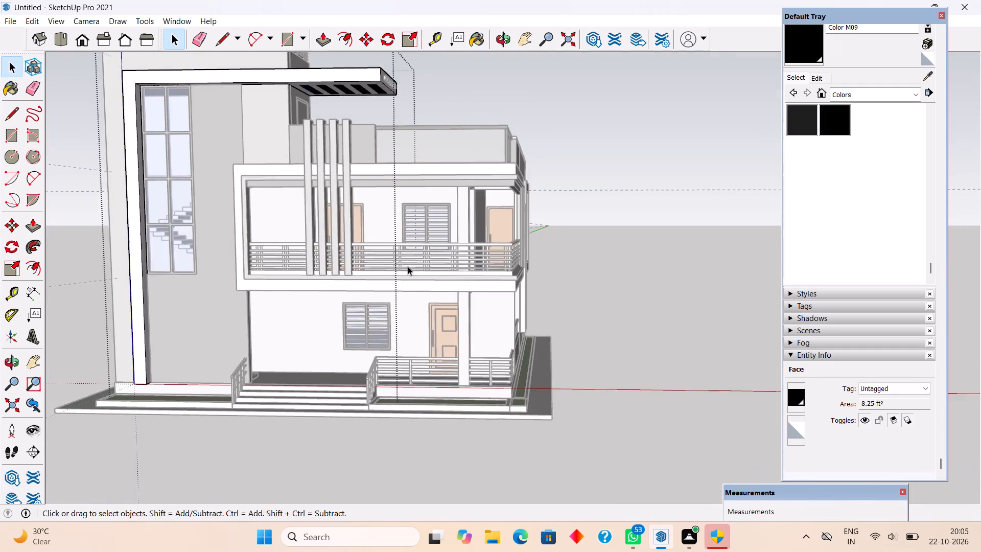
{"action": "scroll", "coordinate": [408, 266], "scroll_direction": "down", "scroll_amount": 3}
{"action": "middle_click_drag", "start_coordinate": [445, 292], "coordinate": [441, 153]}
{"action": "scroll", "coordinate": [441, 153], "scroll_direction": "up", "scroll_amount": 12}
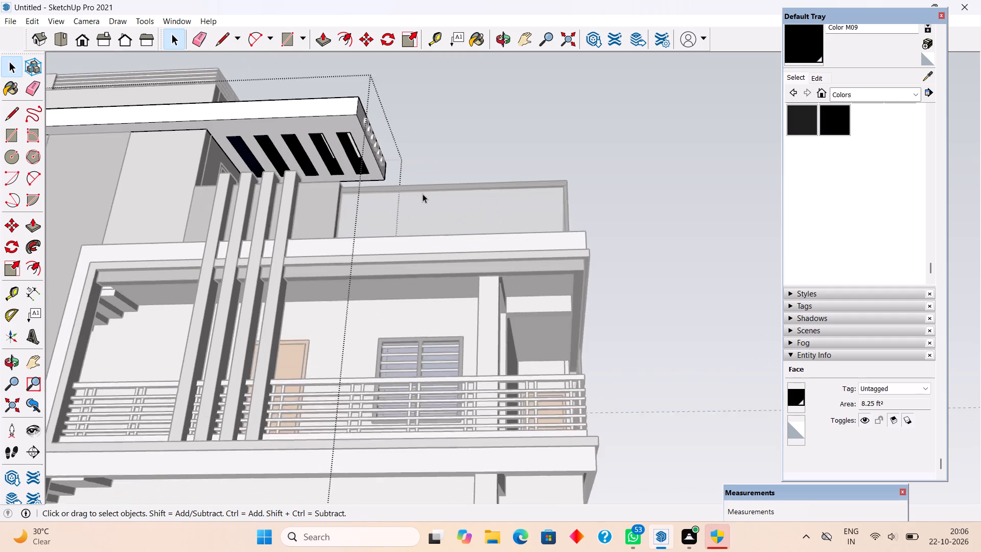
{"action": "scroll", "coordinate": [423, 194], "scroll_direction": "up", "scroll_amount": 2}
{"action": "middle_click_drag", "start_coordinate": [423, 194], "coordinate": [392, 224]}
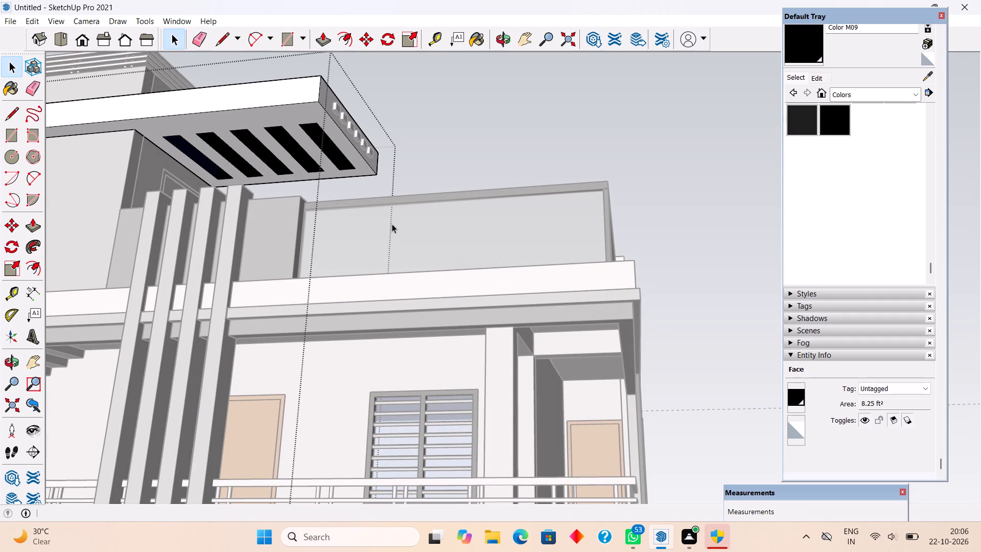
{"action": "middle_click_drag", "start_coordinate": [395, 195], "coordinate": [380, 295]}
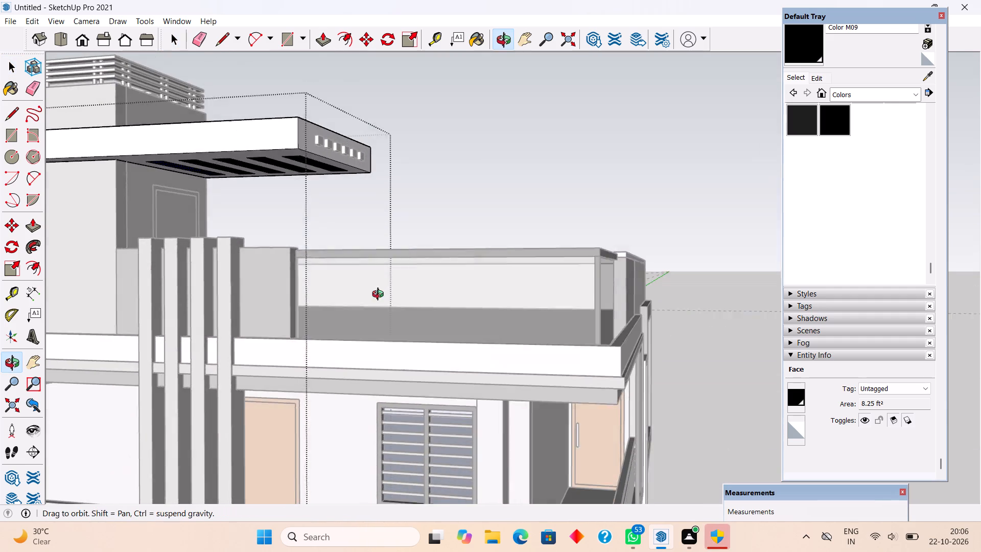
{"action": "middle_click_drag", "start_coordinate": [380, 295], "coordinate": [380, 297]}
Leave the slab's group and paint the six small blocks on its end face black with Color M09.
{"action": "left_click", "coordinate": [431, 153]}
{"action": "left_click", "coordinate": [829, 127]}
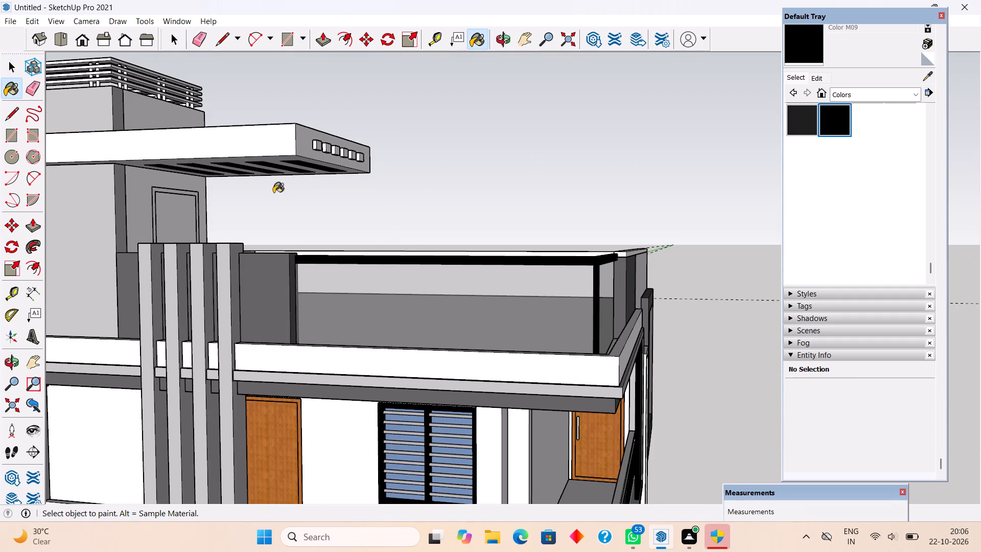
{"action": "scroll", "coordinate": [270, 193], "scroll_direction": "up", "scroll_amount": 4}
{"action": "scroll", "coordinate": [422, 156], "scroll_direction": "down", "scroll_amount": 4}
{"action": "middle_click_drag", "start_coordinate": [466, 139], "coordinate": [361, 205]}
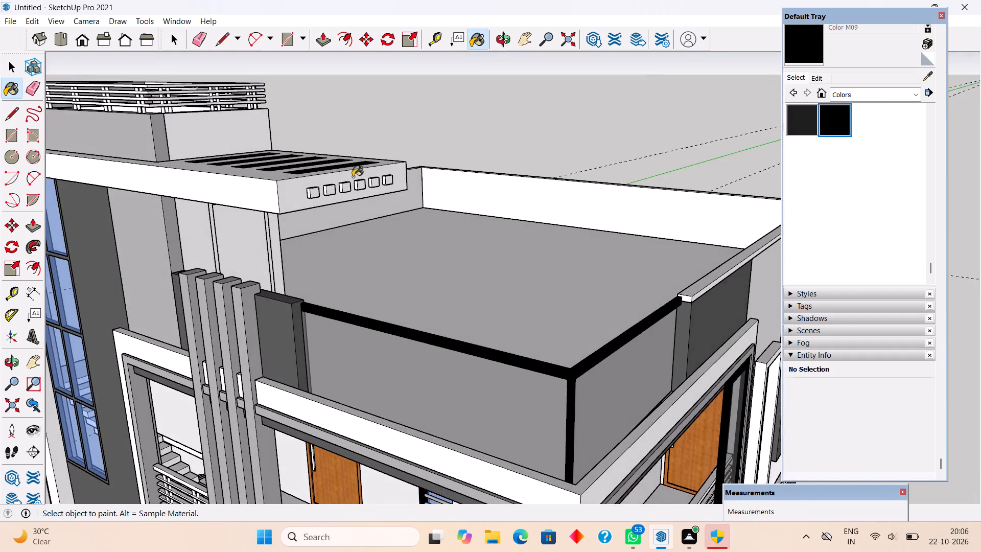
{"action": "scroll", "coordinate": [354, 176], "scroll_direction": "up", "scroll_amount": 8}
{"action": "scroll", "coordinate": [333, 187], "scroll_direction": "down", "scroll_amount": 3}
{"action": "left_click", "coordinate": [241, 139]}
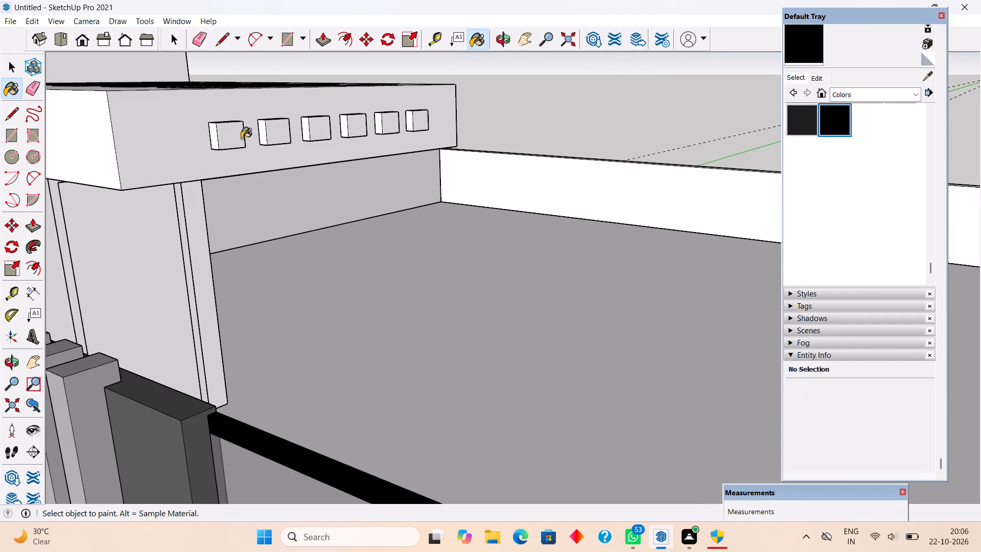
{"action": "left_click", "coordinate": [274, 132]}
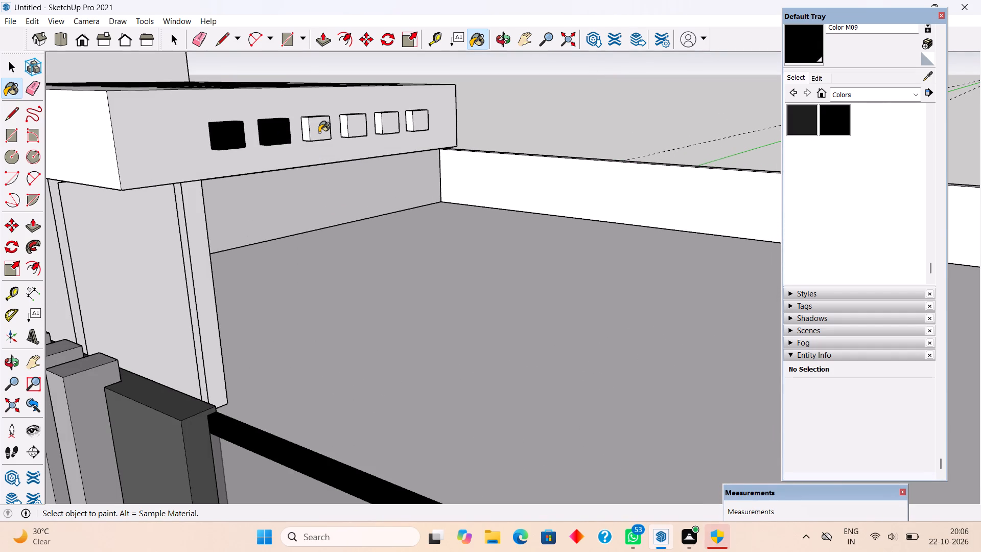
{"action": "left_click", "coordinate": [325, 130]}
{"action": "left_click", "coordinate": [345, 128]}
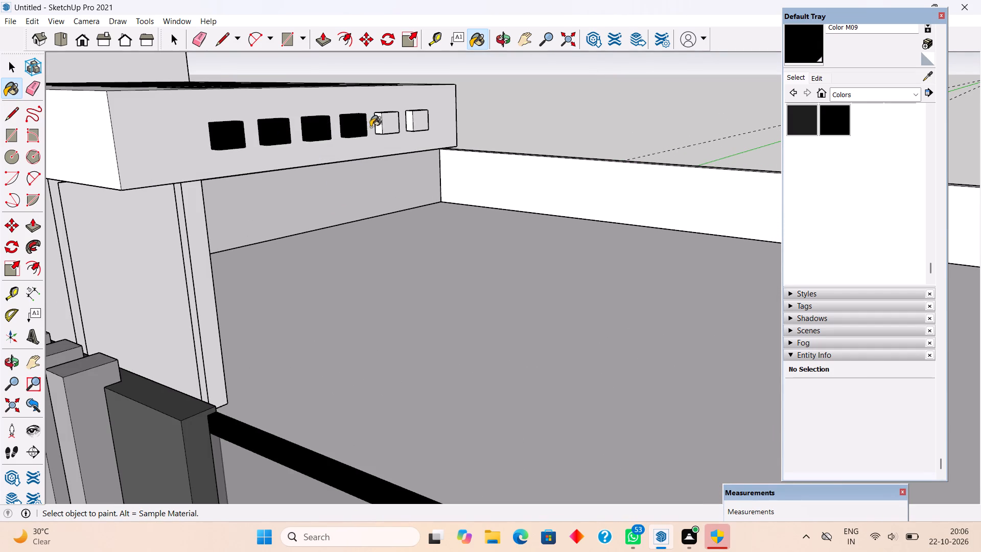
{"action": "left_click", "coordinate": [386, 125]}
{"action": "left_click", "coordinate": [416, 123]}
Examine the whole house exterior from the front and the corner at several angles.
{"action": "scroll", "coordinate": [436, 146], "scroll_direction": "down", "scroll_amount": 4}
{"action": "scroll", "coordinate": [463, 194], "scroll_direction": "down", "scroll_amount": 3}
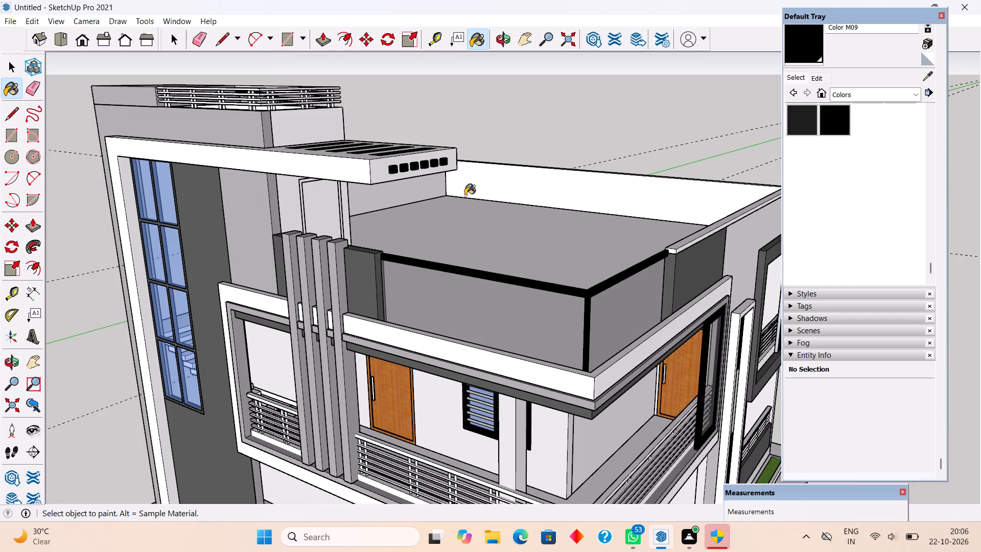
{"action": "key", "text": "space"}
{"action": "scroll", "coordinate": [465, 195], "scroll_direction": "down", "scroll_amount": 6}
{"action": "scroll", "coordinate": [442, 330], "scroll_direction": "down", "scroll_amount": 5}
{"action": "middle_click_drag", "start_coordinate": [478, 309], "coordinate": [569, 208]}
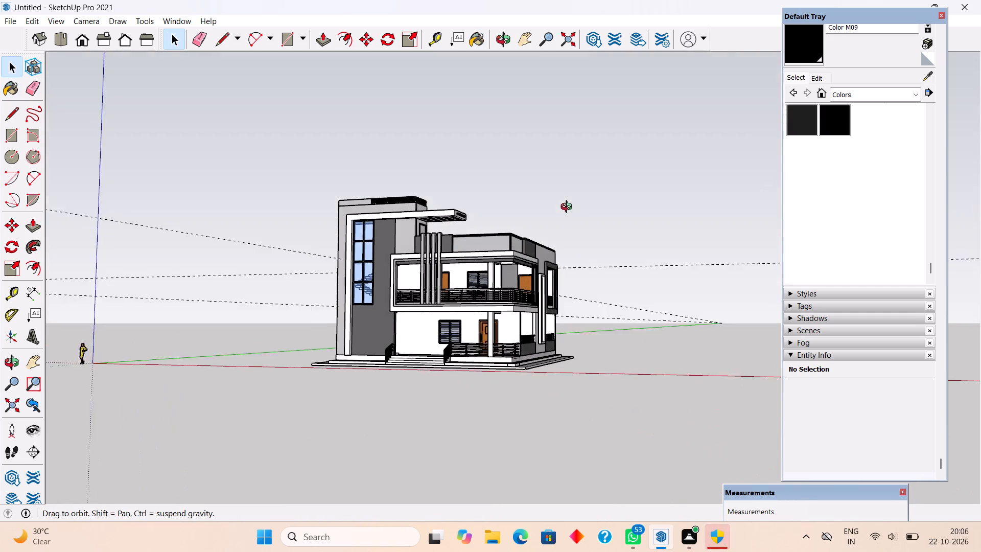
{"action": "middle_click_drag", "start_coordinate": [569, 208], "coordinate": [570, 206]}
{"action": "scroll", "coordinate": [569, 207], "scroll_direction": "up", "scroll_amount": 1}
{"action": "scroll", "coordinate": [554, 318], "scroll_direction": "up", "scroll_amount": 3}
{"action": "middle_click_drag", "start_coordinate": [545, 340], "coordinate": [642, 432]}
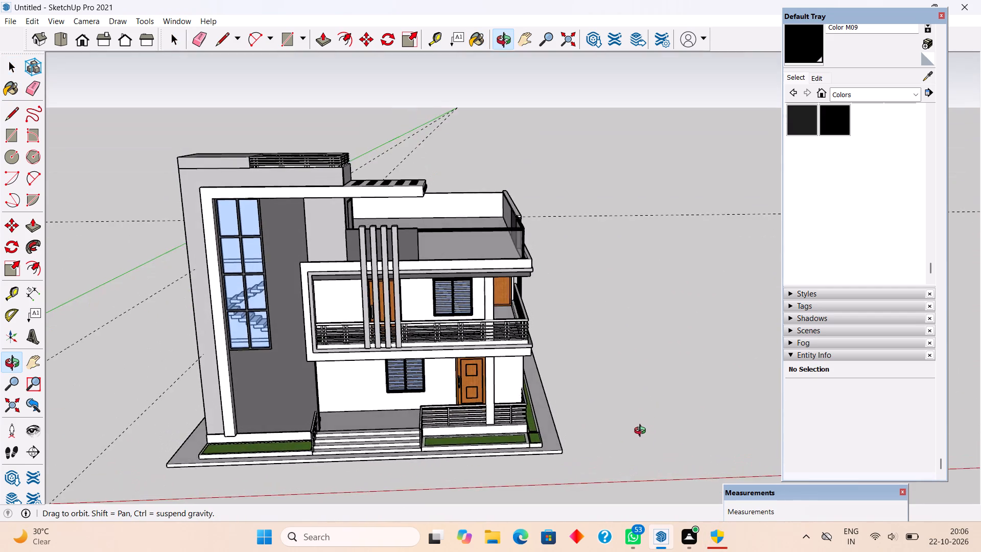
{"action": "middle_click_drag", "start_coordinate": [642, 432], "coordinate": [542, 414]}
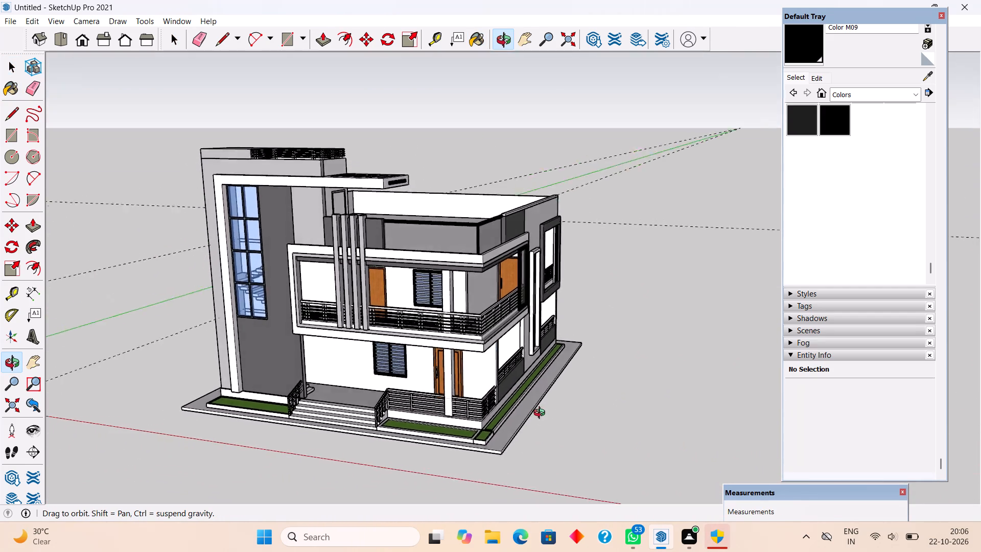
{"action": "middle_click_drag", "start_coordinate": [542, 414], "coordinate": [566, 443]}
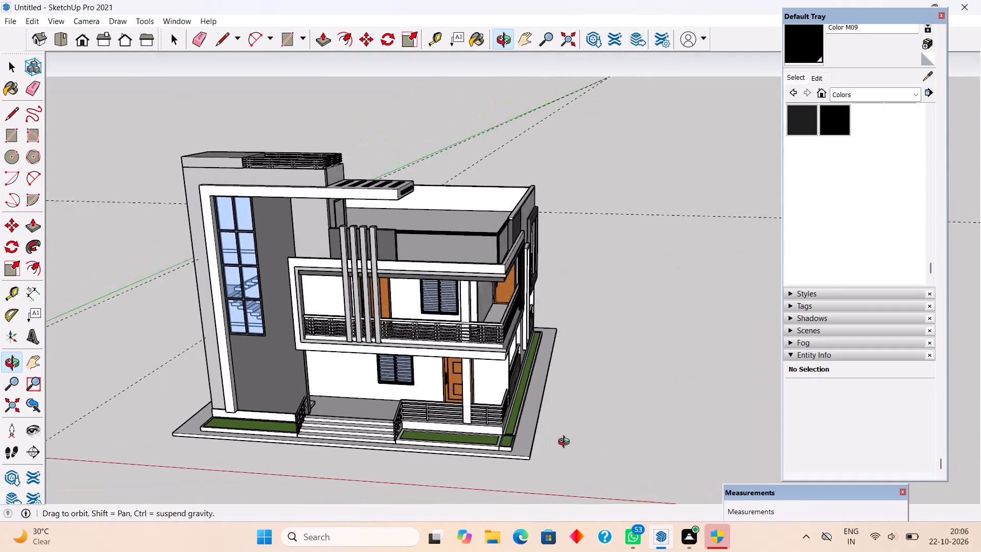
{"action": "middle_click_drag", "start_coordinate": [566, 443], "coordinate": [658, 412]}
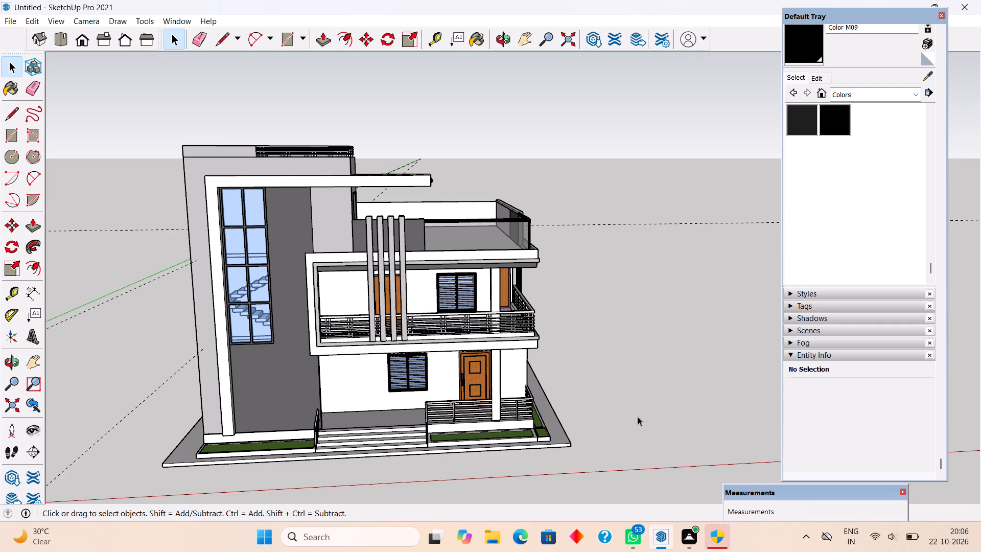
Open the white frame's group and push/pull the bottom face of its vertical leg downward 2' toward the planter bed.
{"action": "scroll", "coordinate": [232, 418], "scroll_direction": "up", "scroll_amount": 8}
{"action": "middle_click_drag", "start_coordinate": [232, 424], "coordinate": [253, 391]}
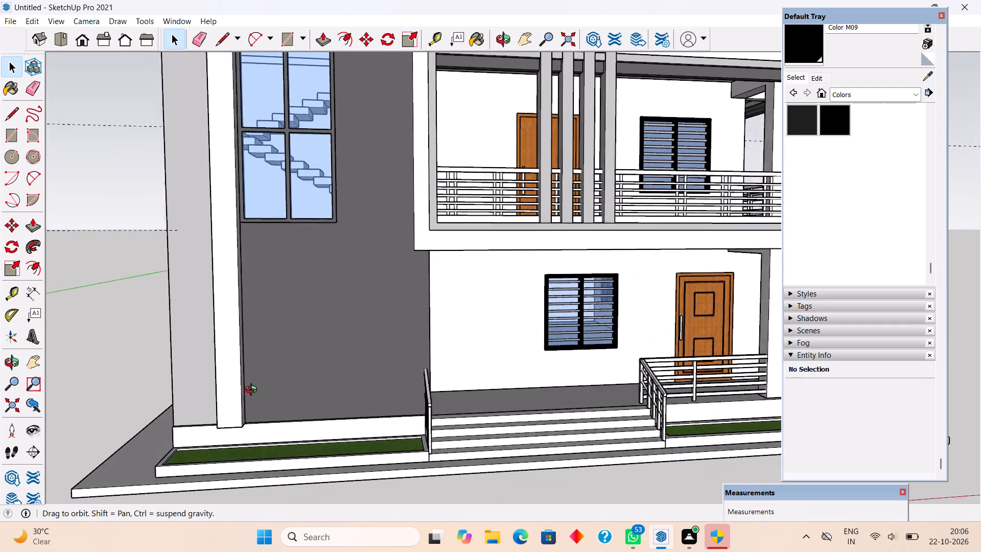
{"action": "middle_click_drag", "start_coordinate": [253, 391], "coordinate": [387, 331]}
{"action": "scroll", "coordinate": [384, 373], "scroll_direction": "up", "scroll_amount": 14}
{"action": "triple_click", "coordinate": [404, 338]}
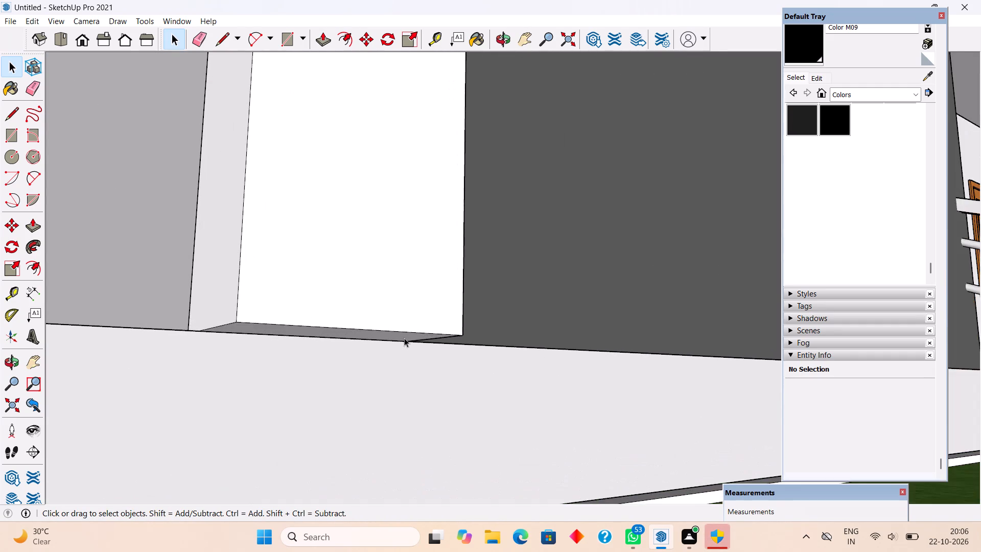
{"action": "key", "text": "p"}
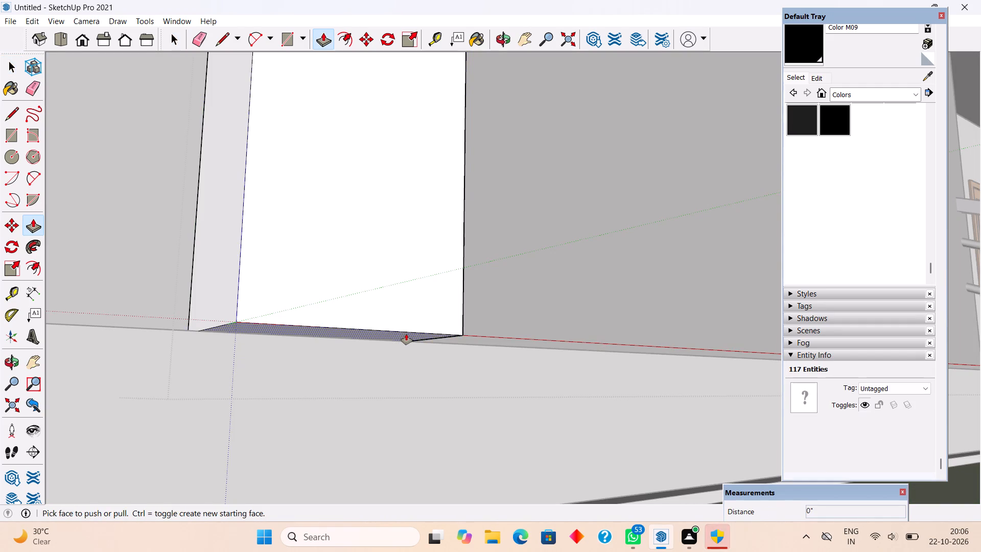
{"action": "left_click", "coordinate": [406, 334]}
{"action": "scroll", "coordinate": [420, 426], "scroll_direction": "down", "scroll_amount": 18}
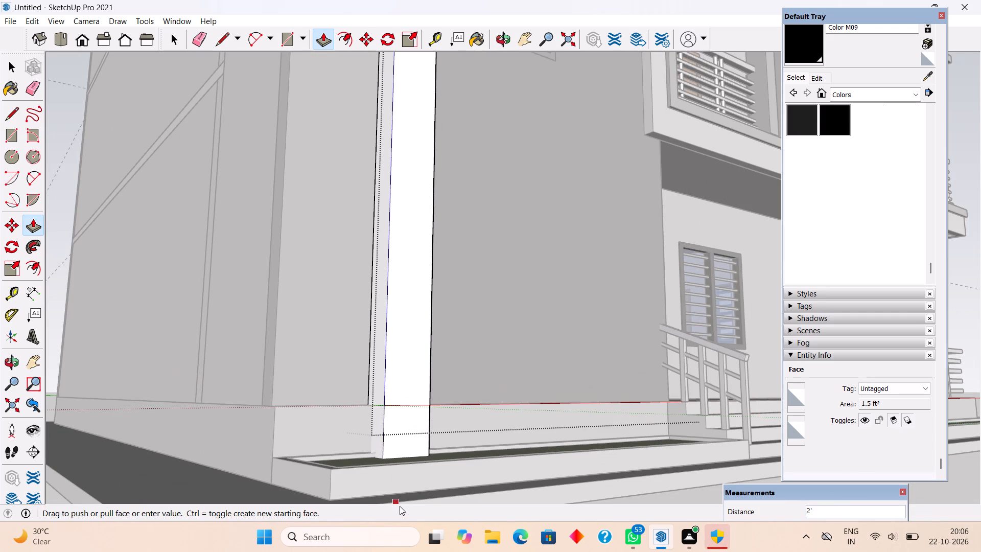
{"action": "left_click", "coordinate": [446, 497]}
{"action": "scroll", "coordinate": [457, 492], "scroll_direction": "down", "scroll_amount": 6}
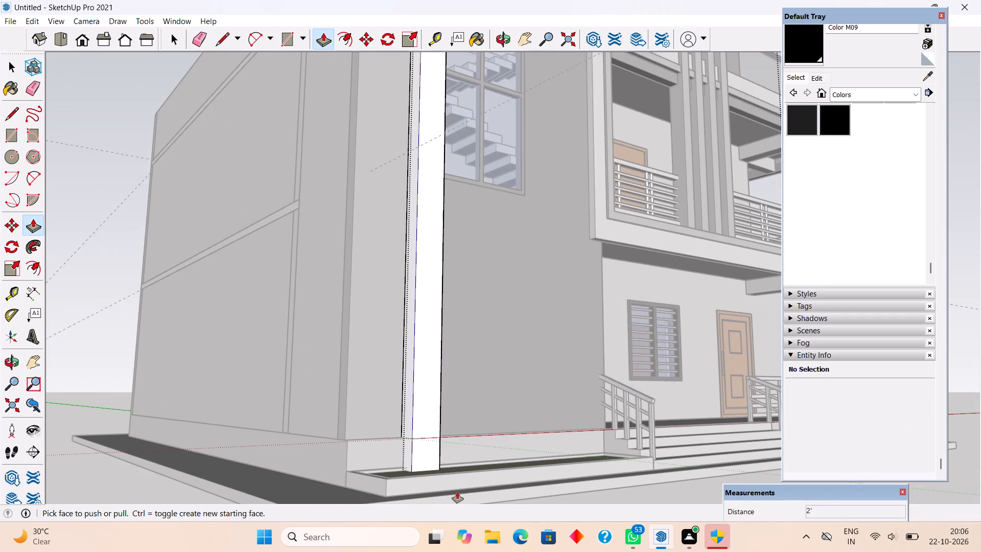
Close the white frame's group.
{"action": "key", "text": "space"}
{"action": "scroll", "coordinate": [457, 492], "scroll_direction": "down", "scroll_amount": 5}
{"action": "left_click", "coordinate": [188, 167]}
Examine the extended white frame leg and the whole house exterior from the front and the corner.
{"action": "middle_click_drag", "start_coordinate": [435, 269], "coordinate": [346, 320]}
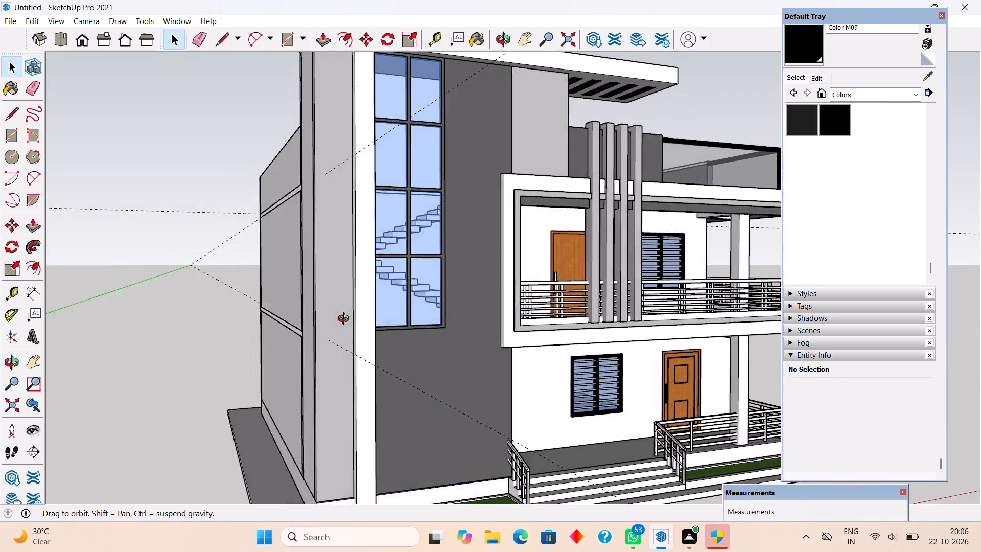
{"action": "middle_click_drag", "start_coordinate": [346, 320], "coordinate": [153, 319]}
{"action": "scroll", "coordinate": [153, 319], "scroll_direction": "down", "scroll_amount": 3}
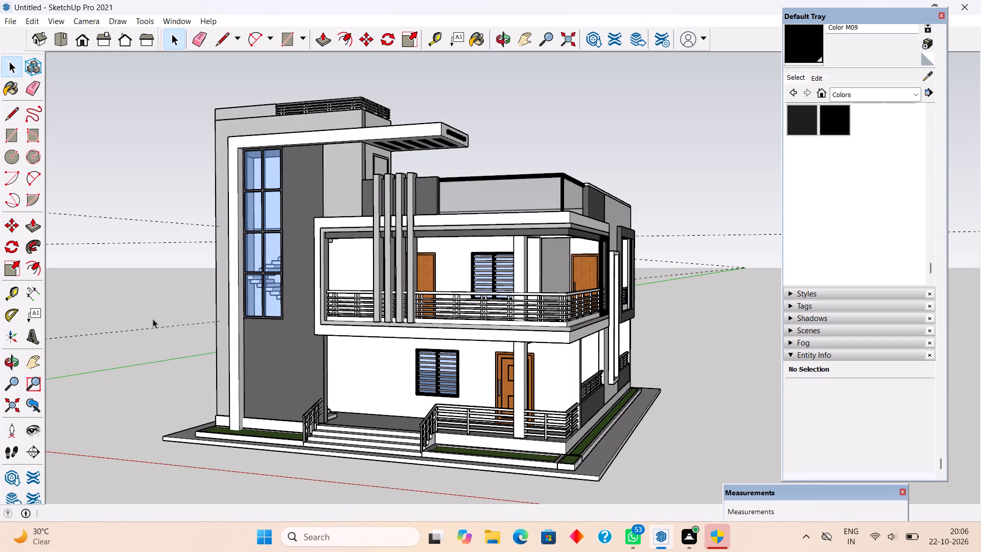
{"action": "scroll", "coordinate": [206, 339], "scroll_direction": "down", "scroll_amount": 2}
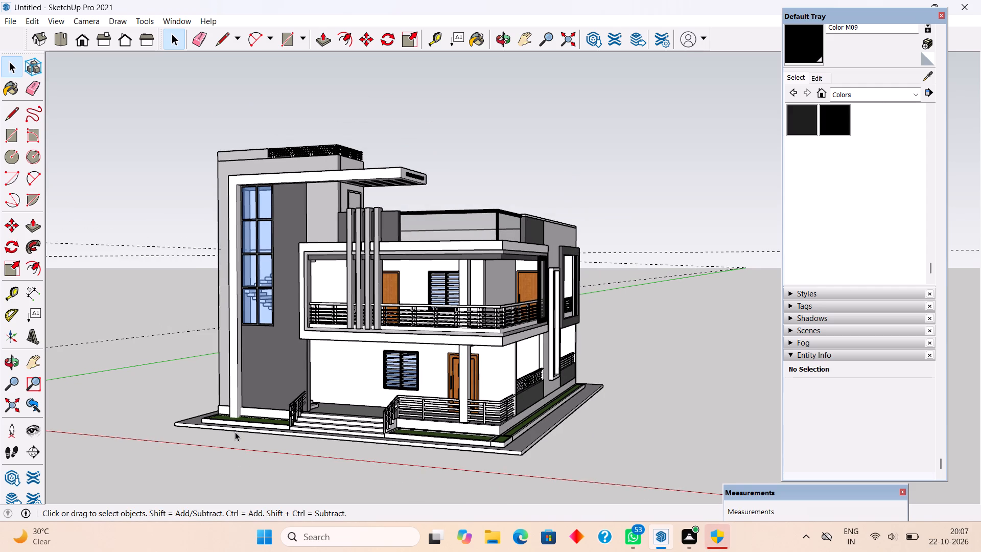
{"action": "scroll", "coordinate": [213, 401], "scroll_direction": "up", "scroll_amount": 5}
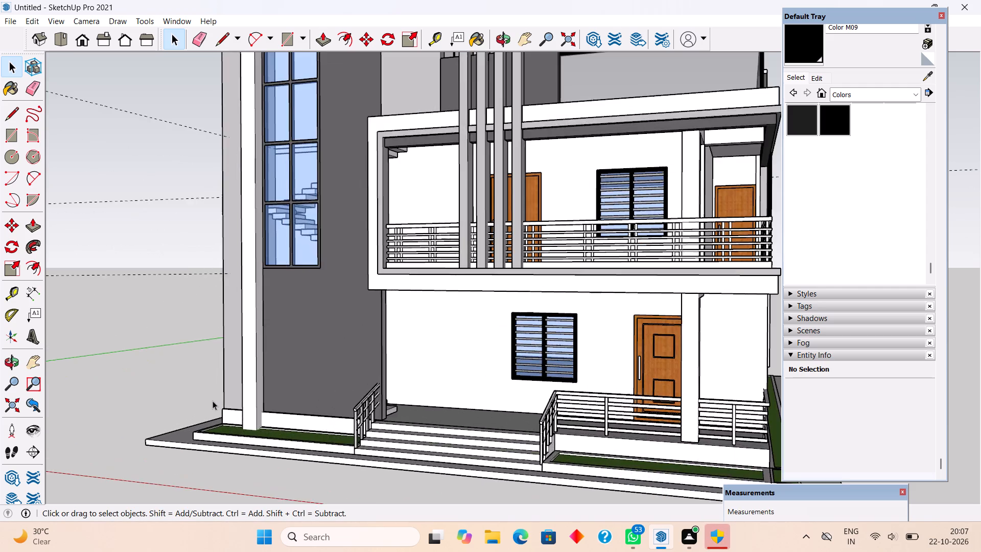
{"action": "scroll", "coordinate": [213, 401], "scroll_direction": "down", "scroll_amount": 4}
{"action": "middle_click_drag", "start_coordinate": [282, 429], "coordinate": [415, 445]}
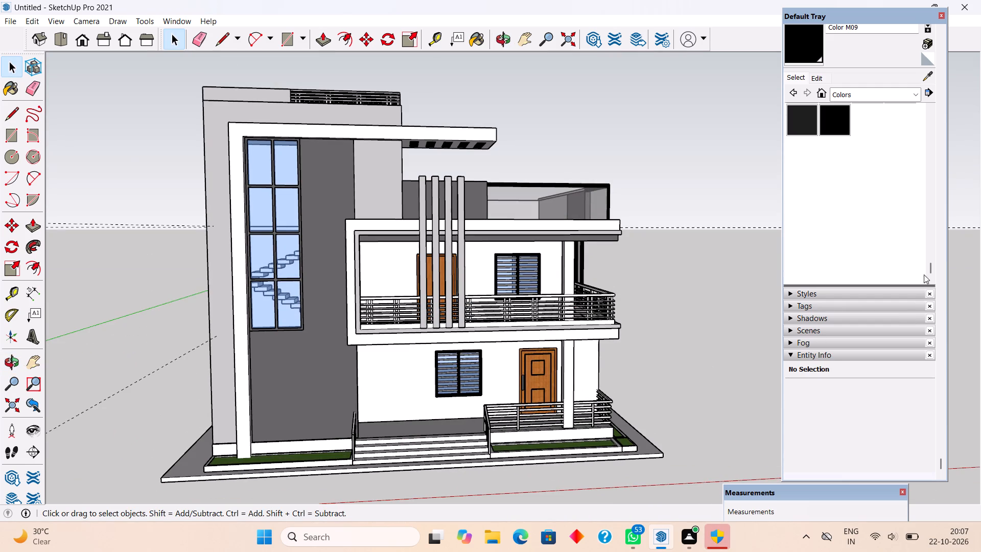
Paint the stair tower's light wall and the front walls of the ground and upper floors with Color M02.
{"action": "scroll", "coordinate": [926, 263], "scroll_direction": "up", "scroll_amount": 2}
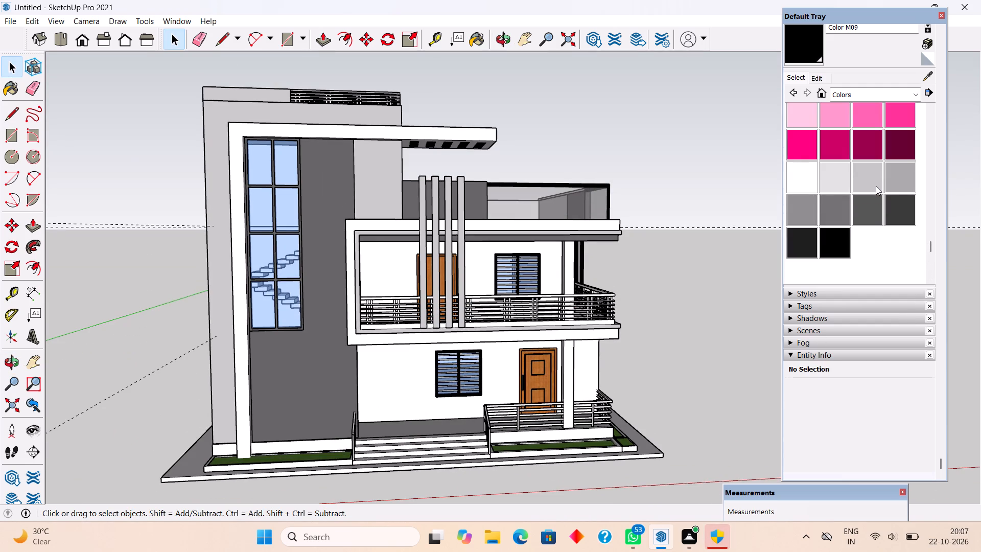
{"action": "left_click", "coordinate": [872, 177]}
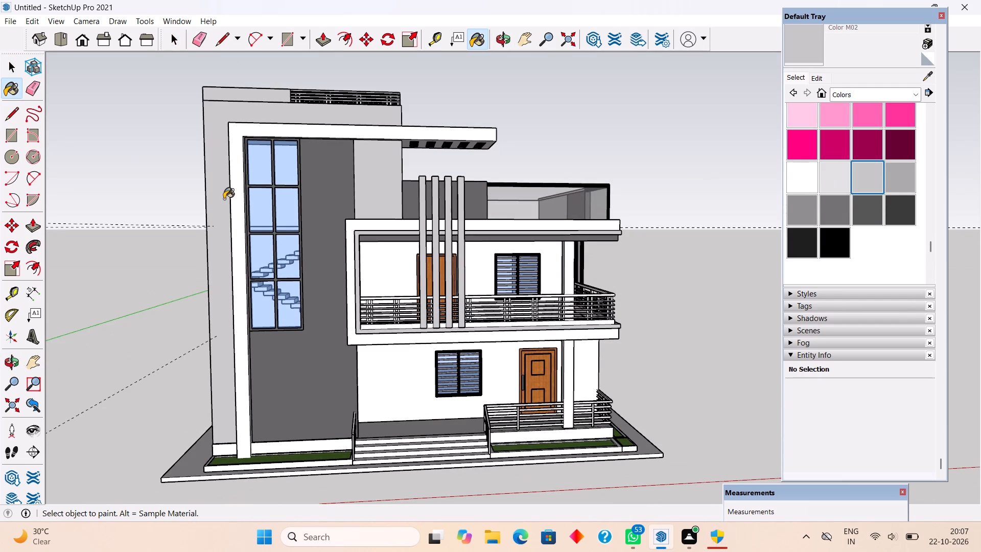
{"action": "left_click", "coordinate": [223, 204]}
{"action": "middle_click_drag", "start_coordinate": [451, 306], "coordinate": [337, 304]}
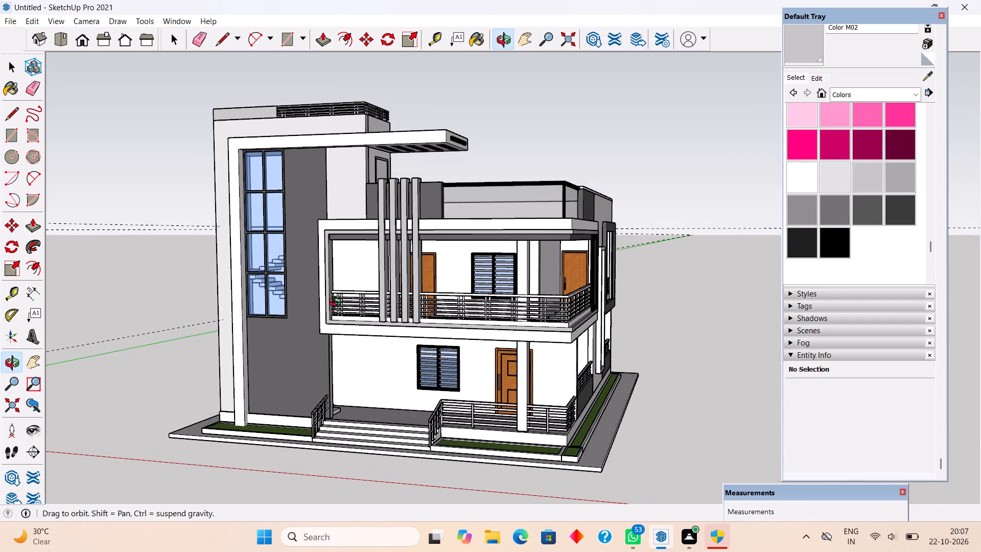
{"action": "middle_click_drag", "start_coordinate": [337, 304], "coordinate": [339, 313]}
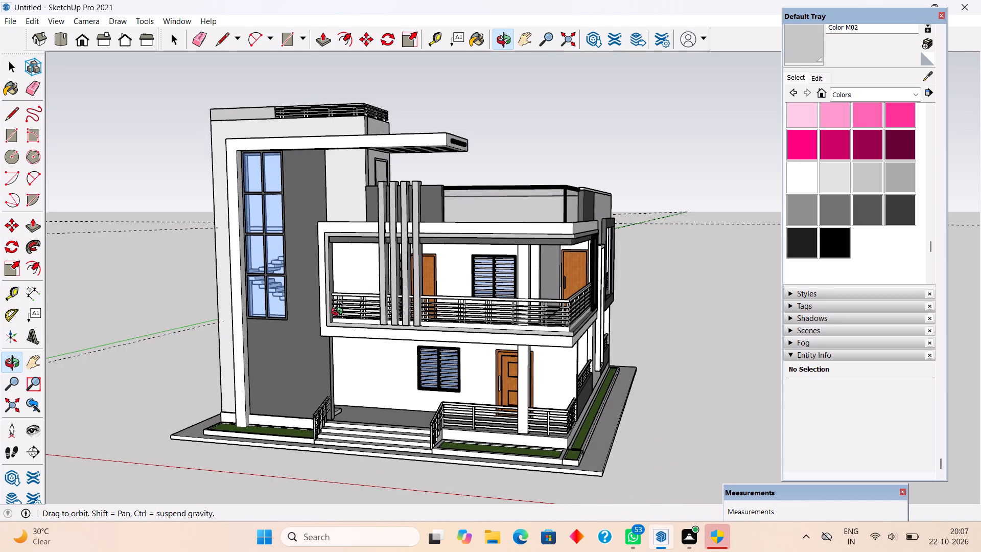
{"action": "middle_click_drag", "start_coordinate": [339, 313], "coordinate": [313, 316]}
{"action": "left_click", "coordinate": [386, 362]}
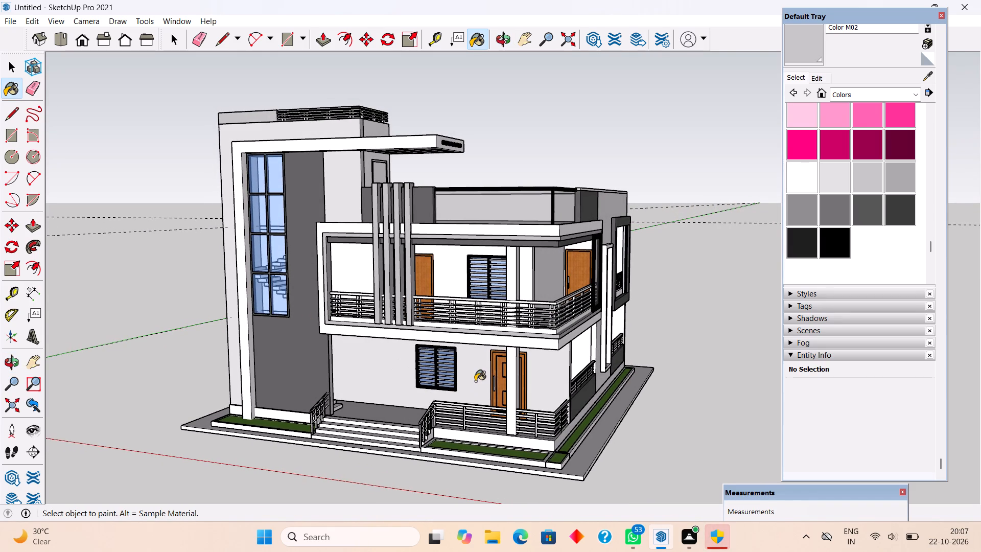
{"action": "left_click", "coordinate": [451, 279]}
Paint the side elevation's main wall, the recessed walls behind its balconies and the ground-floor recess walls with Color M02.
{"action": "middle_click_drag", "start_coordinate": [518, 344], "coordinate": [232, 311]}
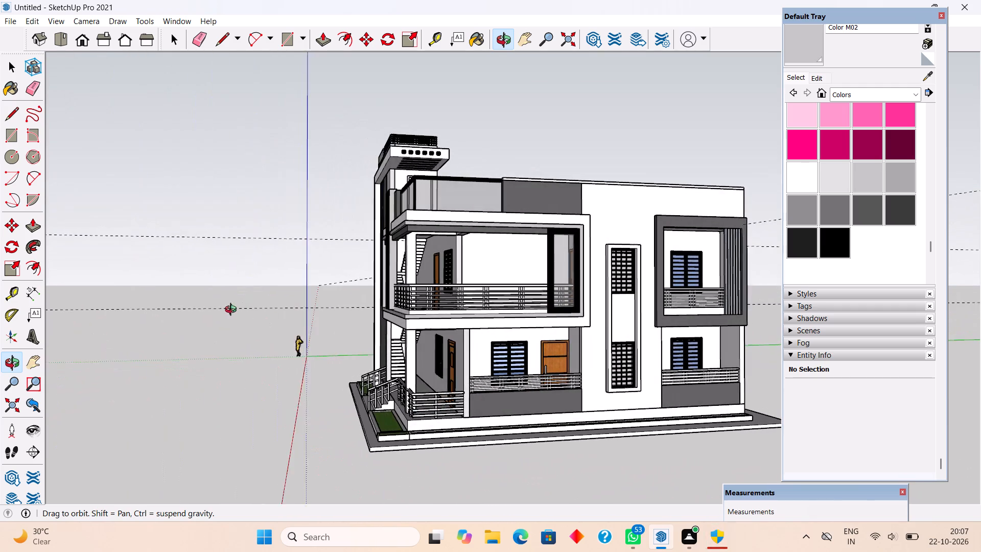
{"action": "left_click", "coordinate": [598, 222]}
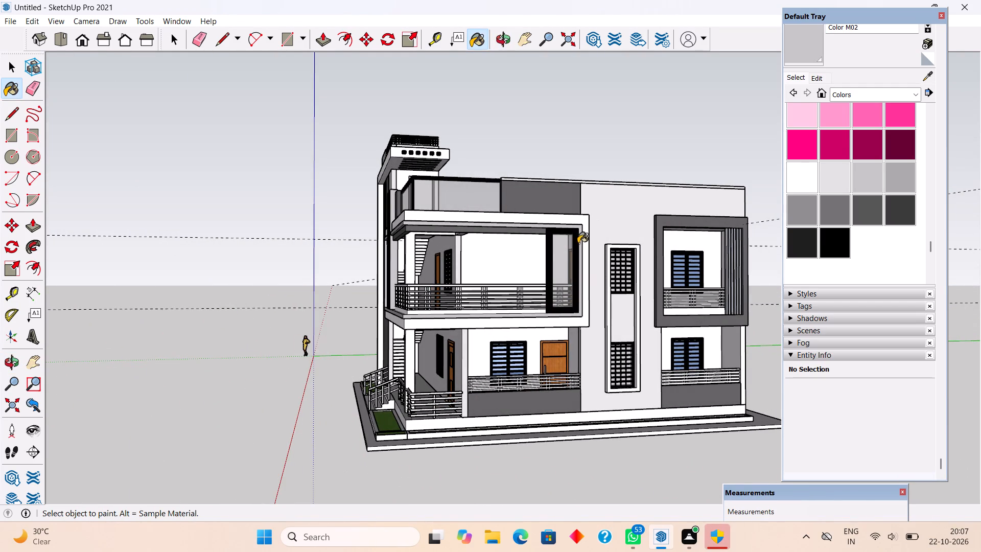
{"action": "left_click", "coordinate": [502, 258]}
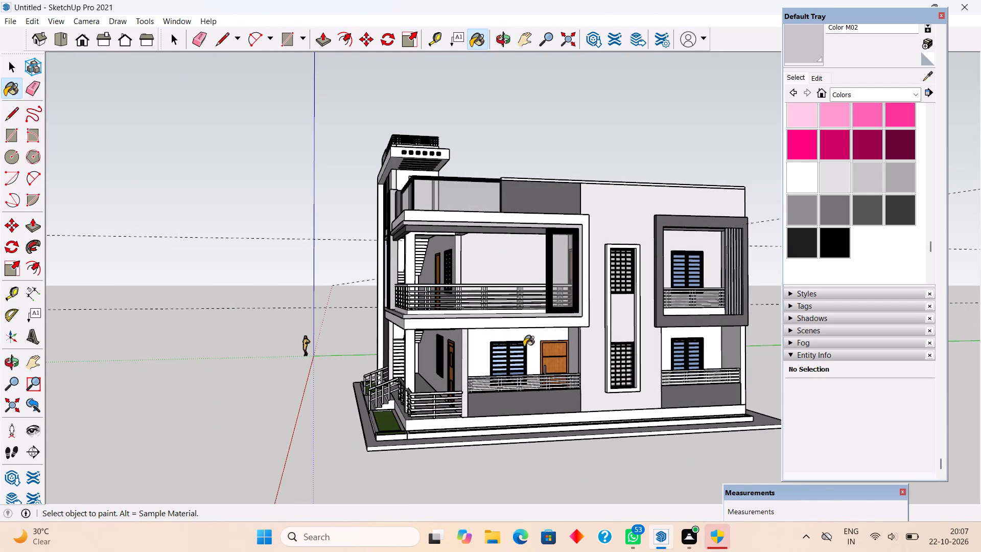
{"action": "left_click", "coordinate": [525, 343]}
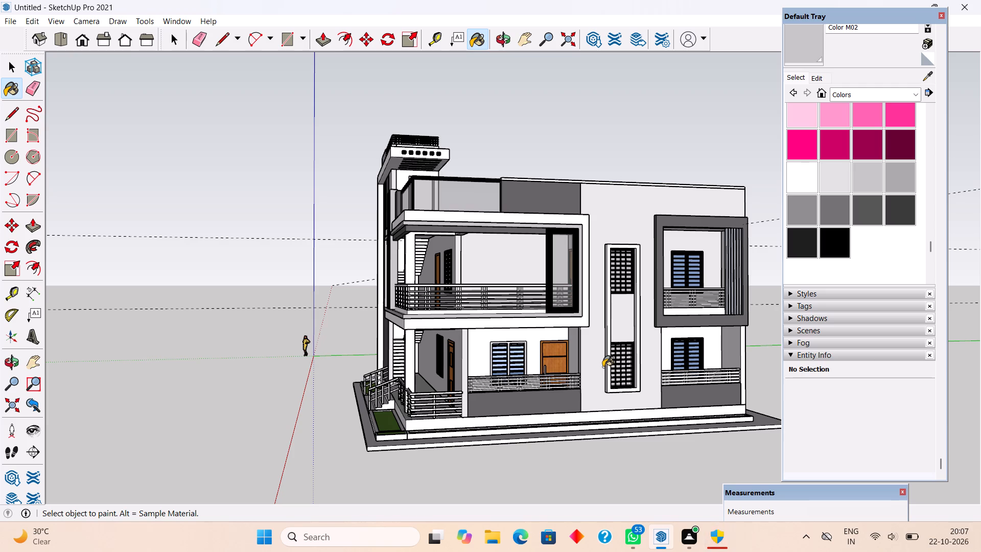
{"action": "key", "text": "ctrl+z"}
{"action": "scroll", "coordinate": [534, 336], "scroll_direction": "up", "scroll_amount": 3}
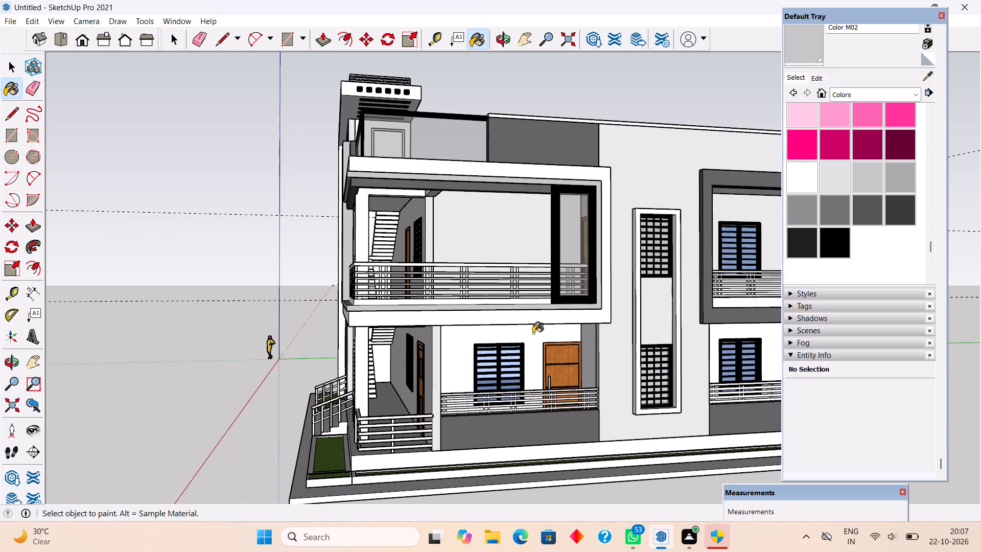
{"action": "left_click", "coordinate": [533, 333]}
{"action": "middle_click_drag", "start_coordinate": [541, 375], "coordinate": [148, 363]}
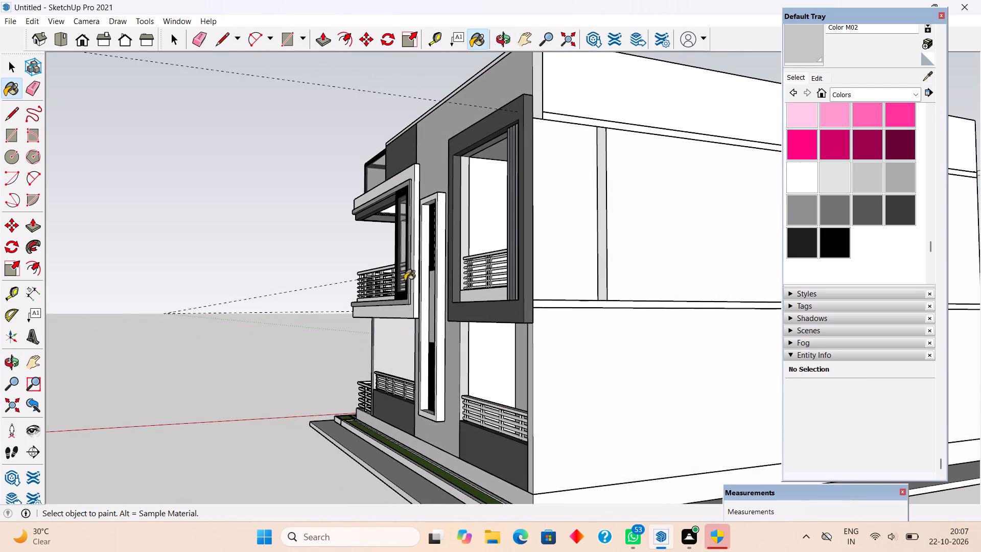
{"action": "left_click", "coordinate": [478, 196]}
Paint the front porch column and the beam behind the upper balcony column with Color M02.
{"action": "scroll", "coordinate": [448, 413], "scroll_direction": "down", "scroll_amount": 4}
{"action": "middle_click_drag", "start_coordinate": [399, 435], "coordinate": [494, 457]}
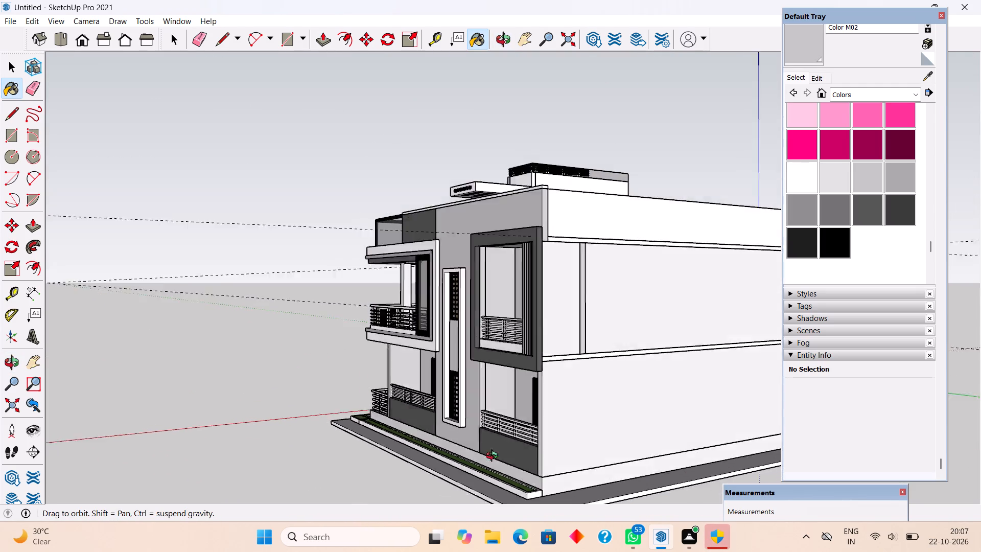
{"action": "middle_click_drag", "start_coordinate": [494, 457], "coordinate": [788, 447]}
{"action": "middle_click_drag", "start_coordinate": [478, 395], "coordinate": [837, 421]}
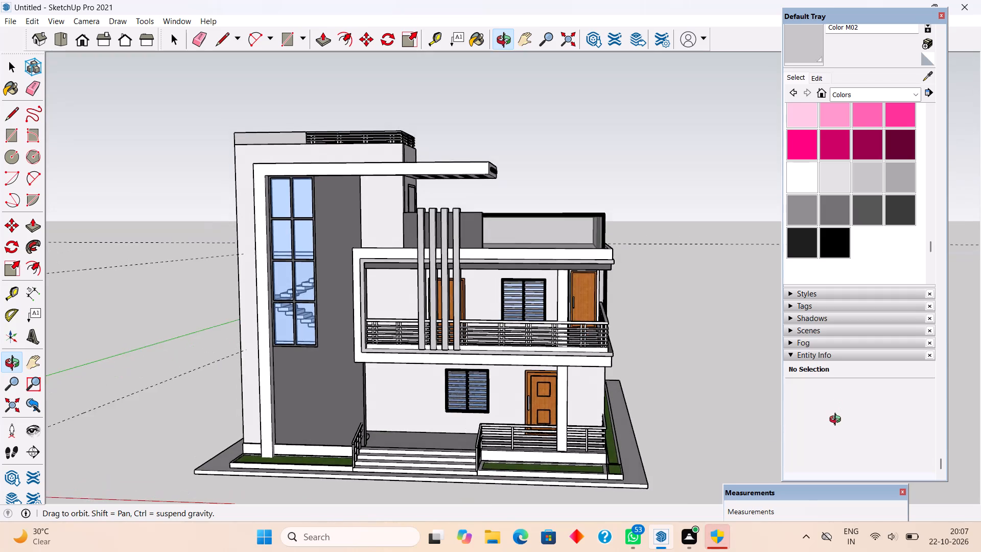
{"action": "middle_click_drag", "start_coordinate": [837, 421], "coordinate": [835, 436]}
{"action": "scroll", "coordinate": [644, 410], "scroll_direction": "up", "scroll_amount": 4}
{"action": "left_click", "coordinate": [530, 409]}
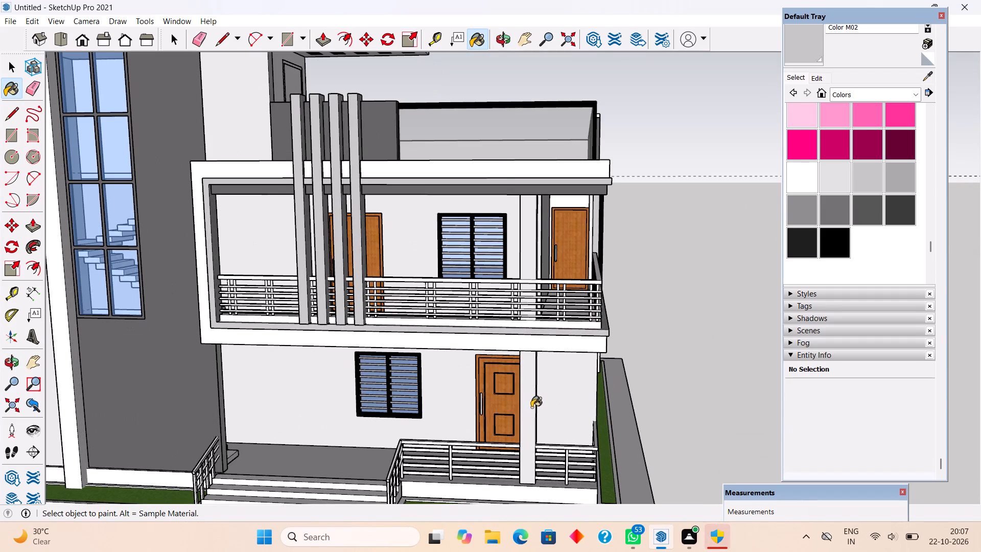
{"action": "middle_click_drag", "start_coordinate": [525, 386], "coordinate": [493, 316]}
{"action": "left_click", "coordinate": [541, 158]}
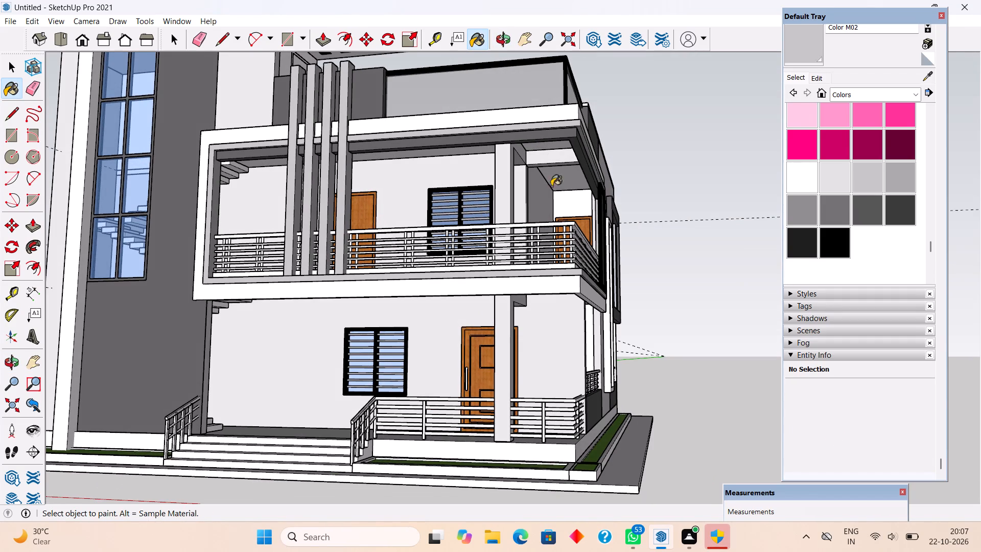
Examine the newly painted walls and columns from the front, from above, from the corner and on the side elevation.
{"action": "middle_click_drag", "start_coordinate": [597, 293], "coordinate": [579, 385]}
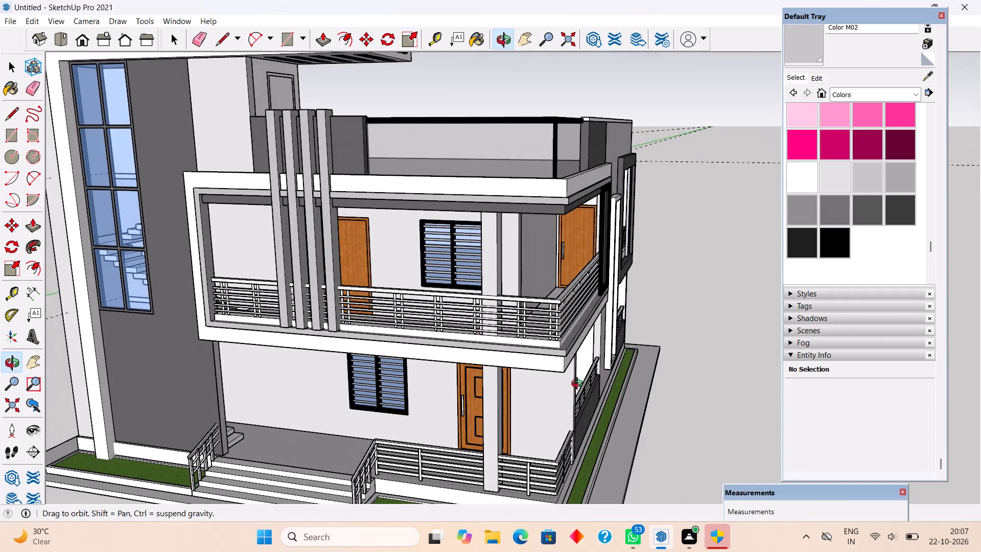
{"action": "middle_click_drag", "start_coordinate": [579, 385], "coordinate": [568, 395]}
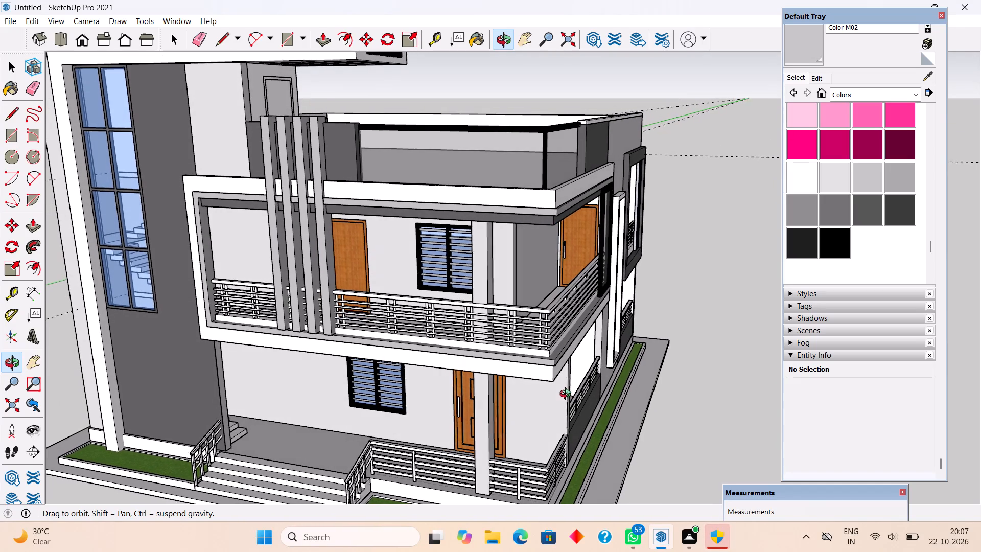
{"action": "middle_click_drag", "start_coordinate": [568, 395], "coordinate": [618, 397]}
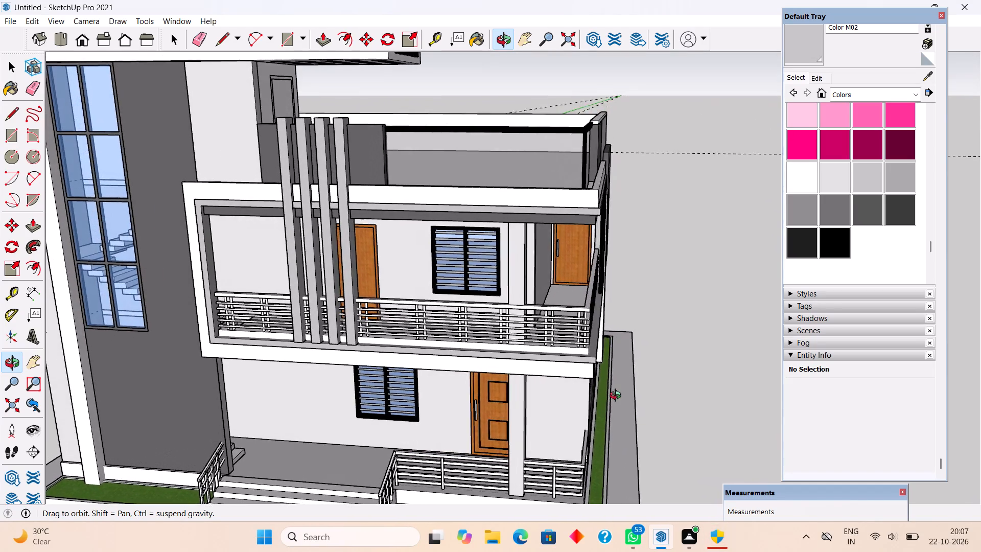
{"action": "middle_click_drag", "start_coordinate": [618, 397], "coordinate": [652, 396]}
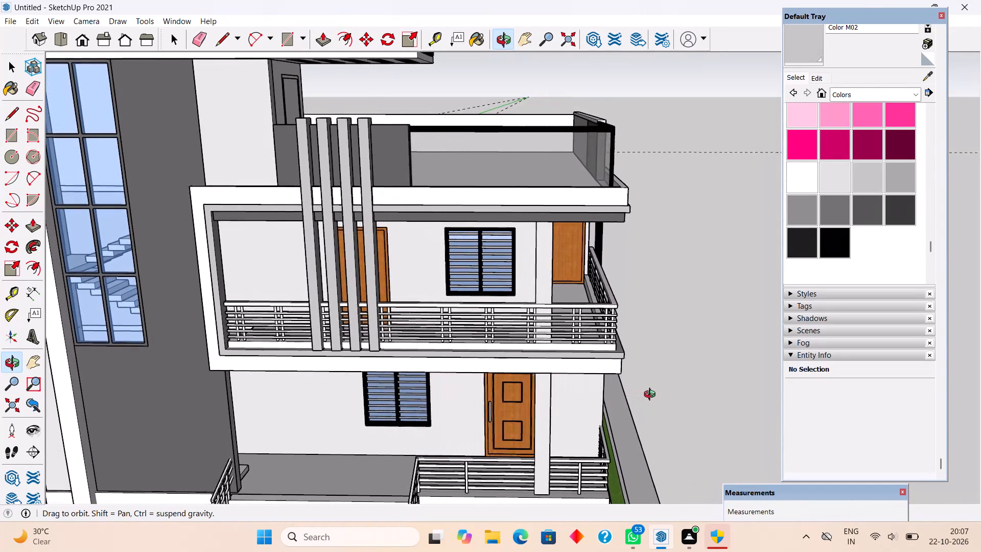
{"action": "middle_click_drag", "start_coordinate": [652, 396], "coordinate": [656, 403]}
{"action": "scroll", "coordinate": [656, 403], "scroll_direction": "down", "scroll_amount": 2}
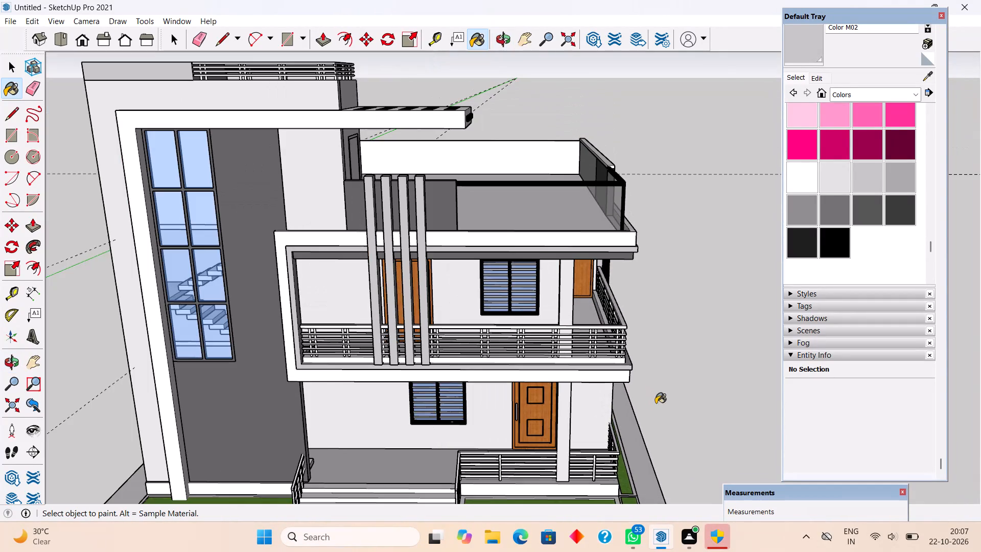
{"action": "scroll", "coordinate": [644, 353], "scroll_direction": "down", "scroll_amount": 4}
{"action": "scroll", "coordinate": [657, 349], "scroll_direction": "up", "scroll_amount": 1}
{"action": "middle_click_drag", "start_coordinate": [640, 352], "coordinate": [452, 333]}
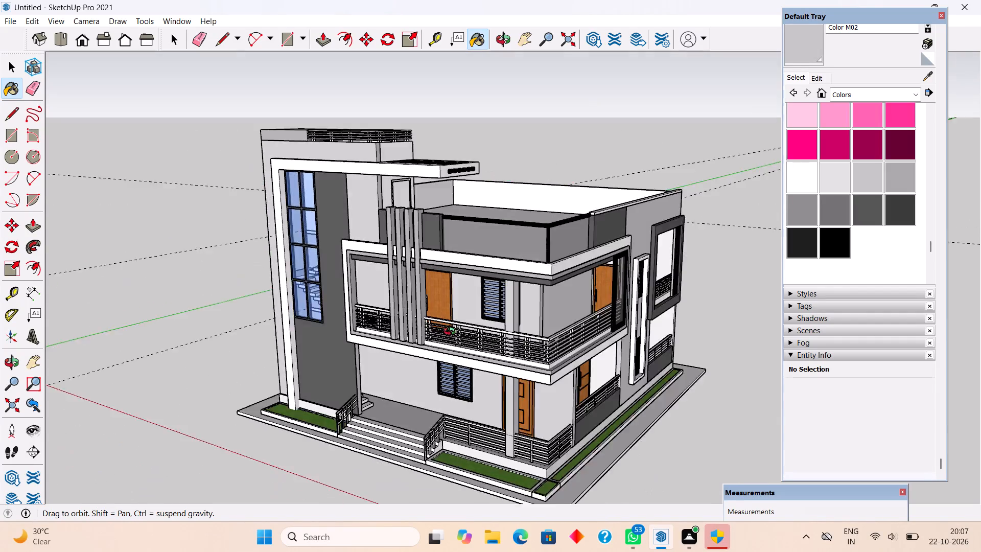
{"action": "middle_click_drag", "start_coordinate": [452, 333], "coordinate": [207, 300]}
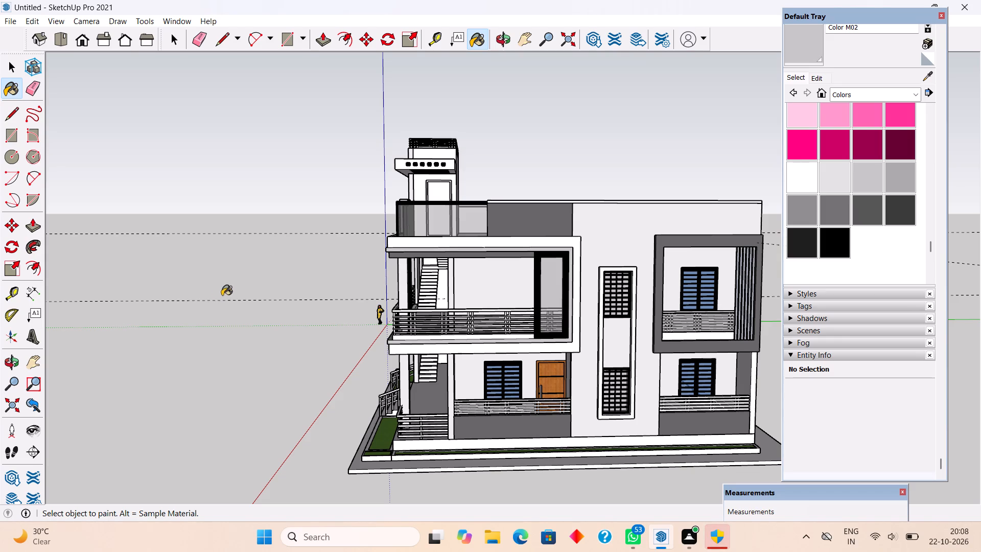
Open the dark roof parapet panel on the side elevation and add guides 6" below its top edge and 1" below that.
{"action": "key", "text": "space"}
{"action": "scroll", "coordinate": [522, 214], "scroll_direction": "up", "scroll_amount": 4}
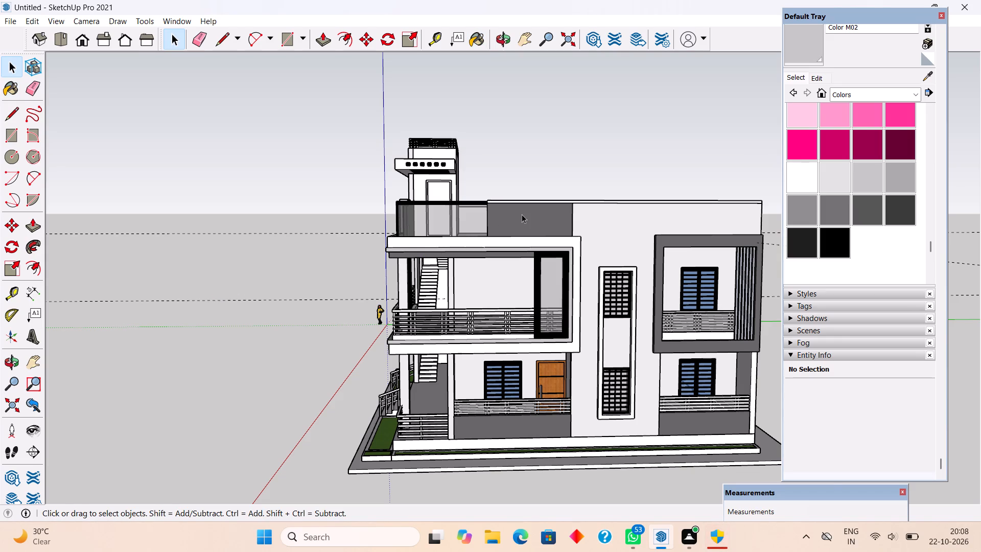
{"action": "scroll", "coordinate": [522, 214], "scroll_direction": "up", "scroll_amount": 16}
{"action": "triple_click", "coordinate": [531, 223]}
{"action": "scroll", "coordinate": [531, 223], "scroll_direction": "up", "scroll_amount": 5}
{"action": "key", "text": "t"}
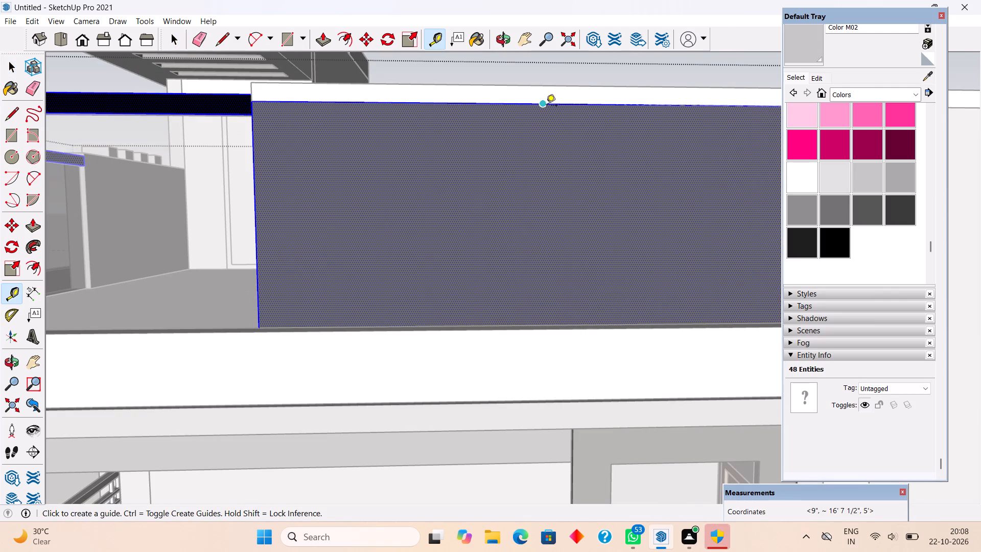
{"action": "left_click", "coordinate": [547, 106]}
{"action": "type", "text": "6\""}
{"action": "key", "text": "Return"}
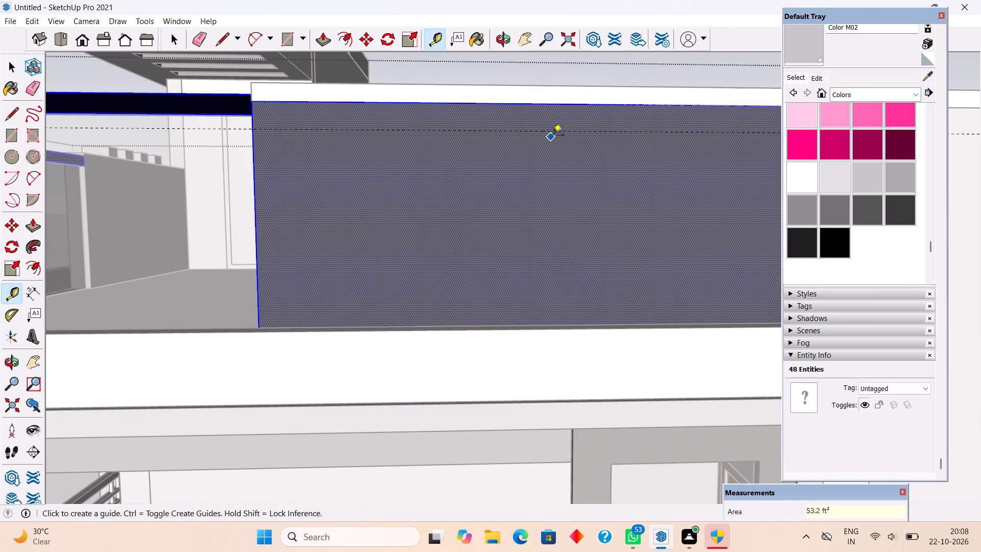
{"action": "left_click", "coordinate": [558, 133]}
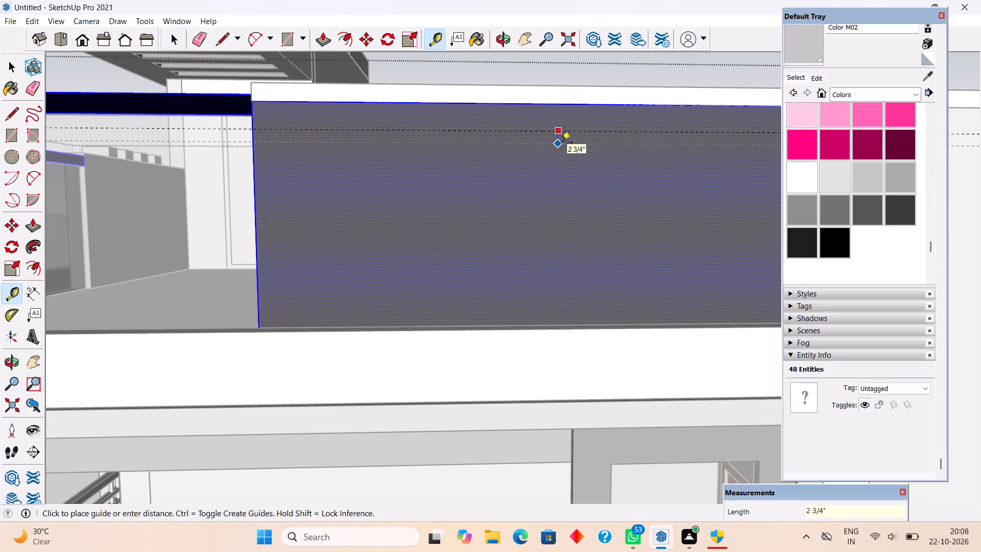
{"action": "type", "text": "1\""}
{"action": "key", "text": "Return"}
{"action": "key", "text": "space"}
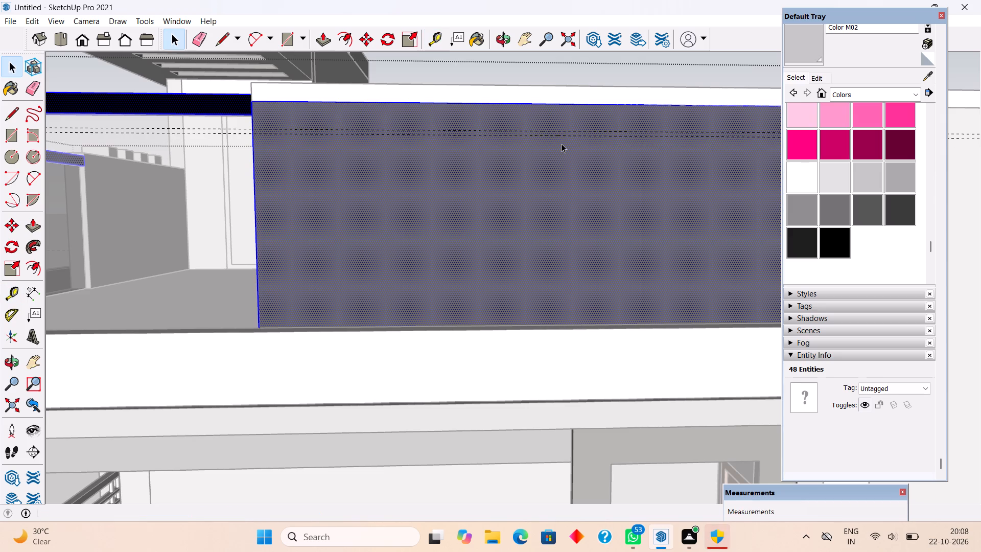
Copy the pair of guides on the dark parapet panel 7" downward and array the copy x4.
{"action": "scroll", "coordinate": [562, 144], "scroll_direction": "up", "scroll_amount": 4}
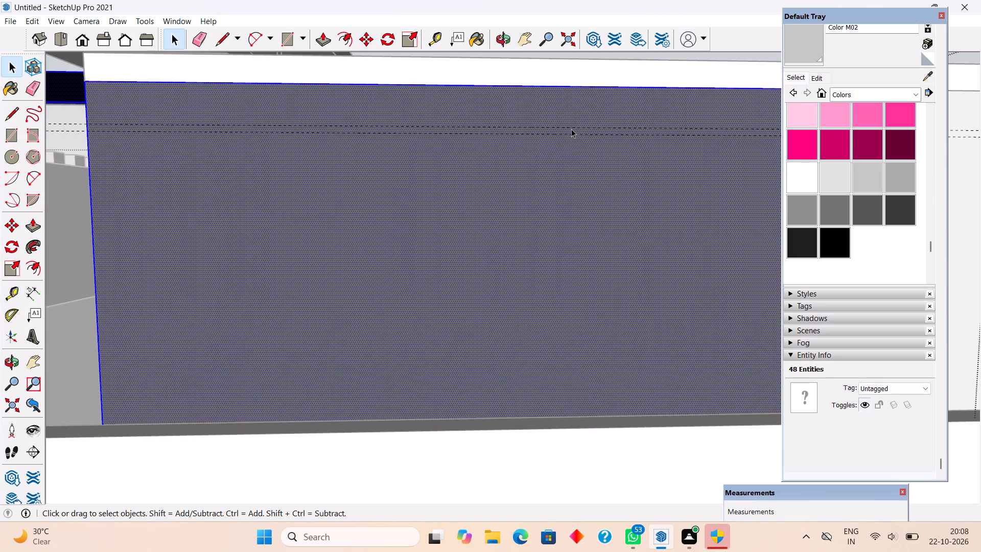
{"action": "left_click", "coordinate": [572, 128]}
{"action": "left_click", "coordinate": [575, 136], "text": "ctrl"}
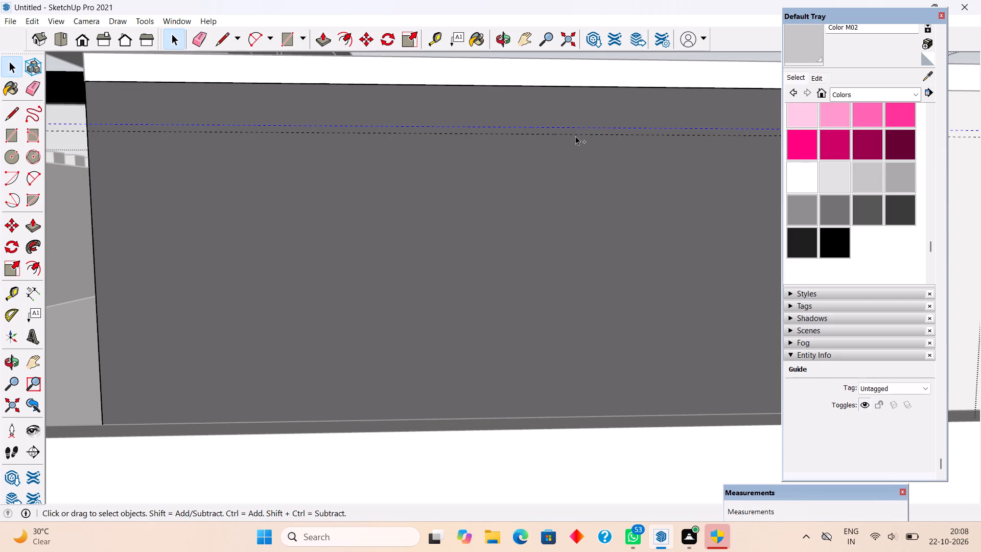
{"action": "key", "text": "m"}
{"action": "left_click", "coordinate": [575, 136]}
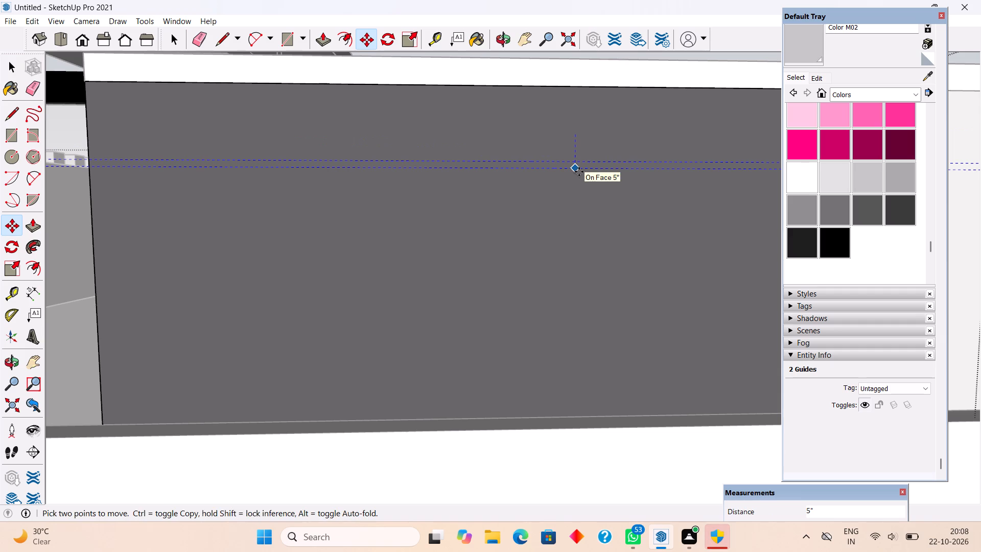
{"action": "type", "text": "7\""}
{"action": "key", "text": "Return"}
{"action": "key", "text": "x"}
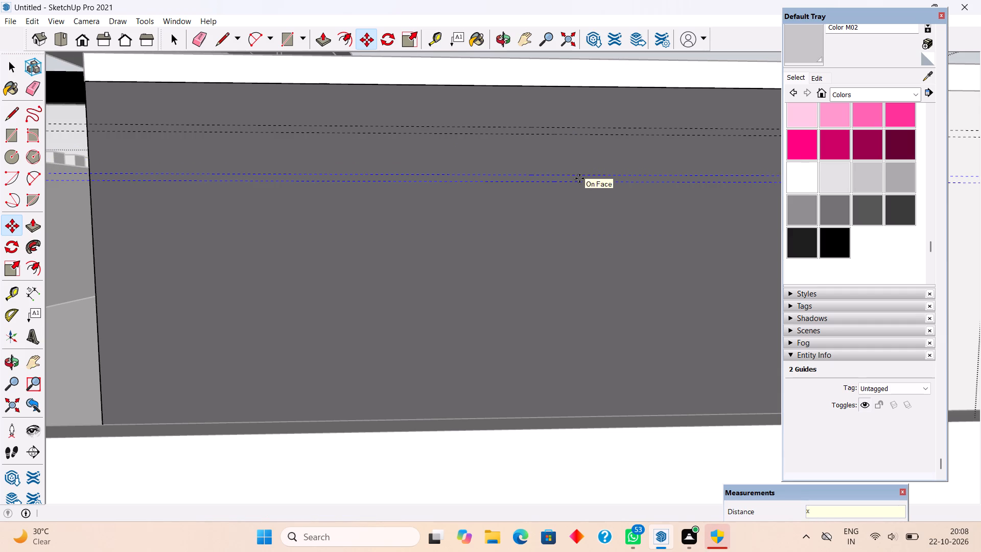
{"action": "key", "text": "4"}
{"action": "key", "text": "Return"}
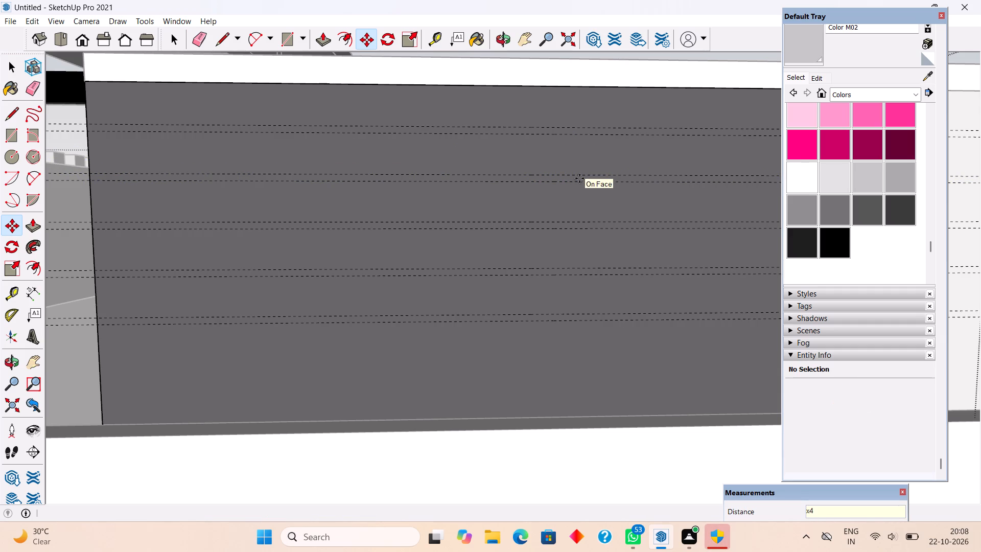
{"action": "key", "text": "space"}
Add two more guide pairs below the lowest pair on the dark panel, each copied 7" further down.
{"action": "scroll", "coordinate": [570, 304], "scroll_direction": "up", "scroll_amount": 3}
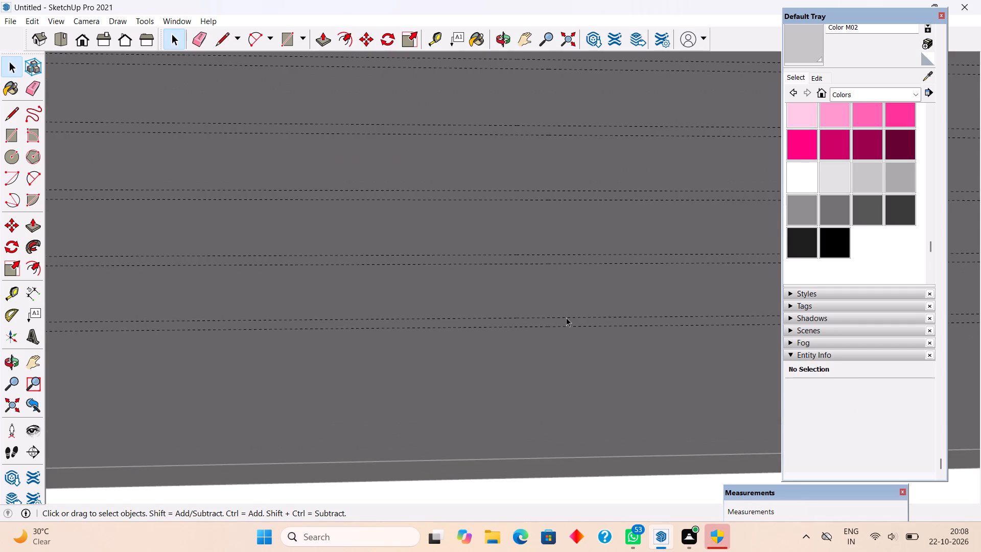
{"action": "left_click", "coordinate": [566, 318]}
{"action": "left_click", "coordinate": [568, 326], "text": "ctrl"}
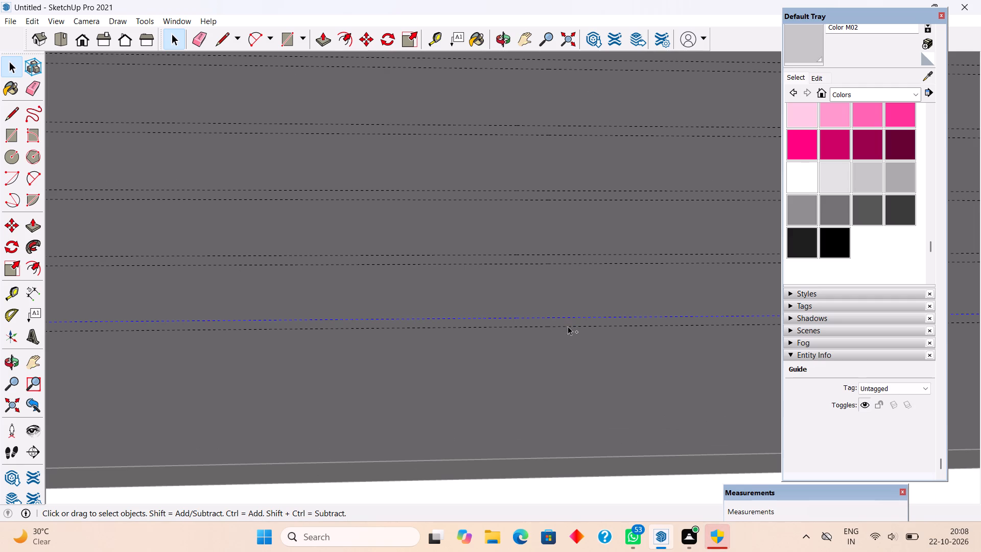
{"action": "key", "text": "m"}
{"action": "left_click", "coordinate": [568, 326]}
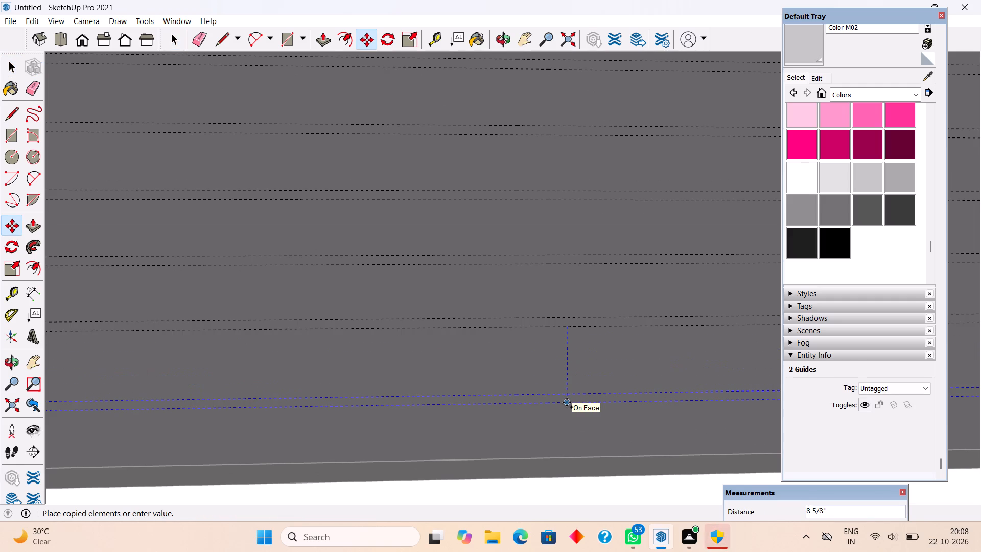
{"action": "type", "text": "7\""}
{"action": "key", "text": "Return"}
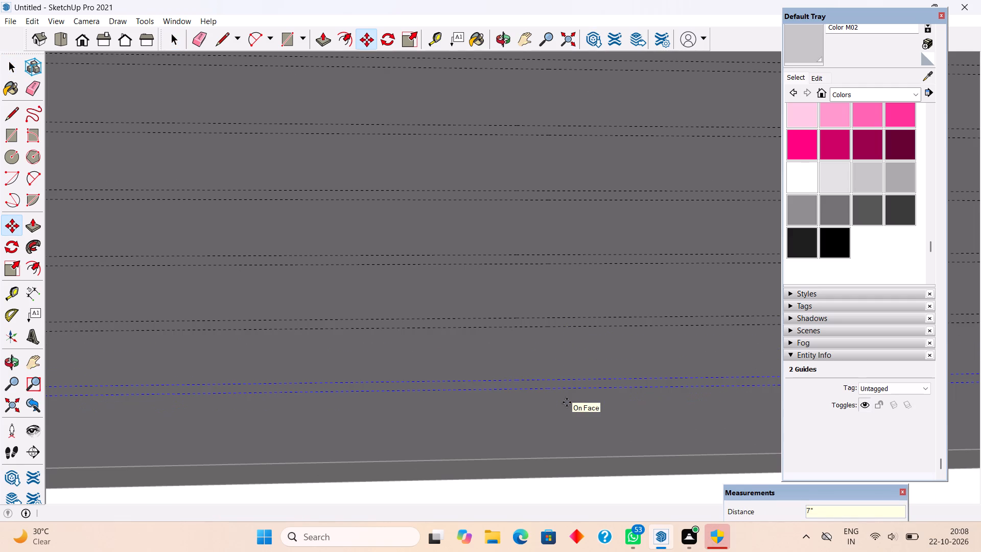
{"action": "type", "text": "x2"}
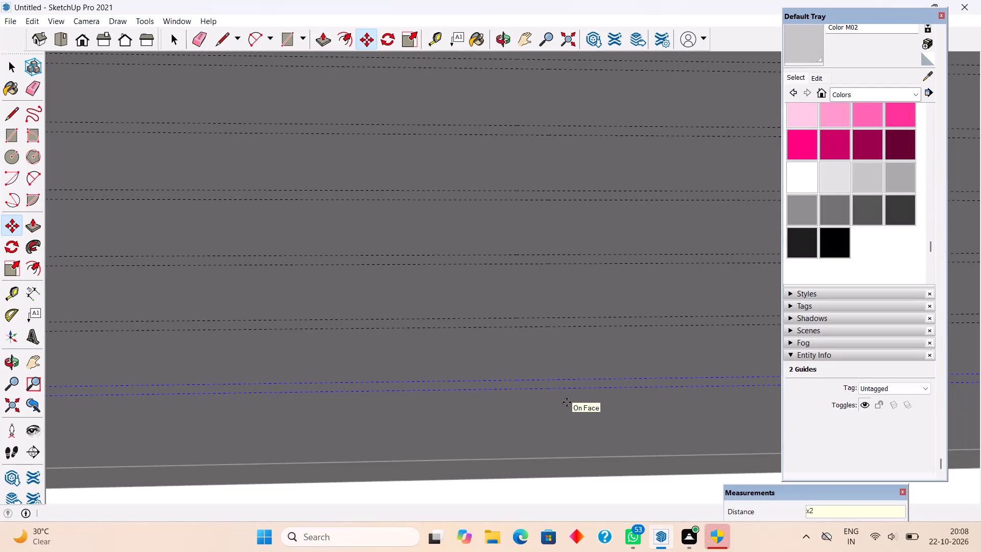
{"action": "scroll", "coordinate": [588, 409], "scroll_direction": "down", "scroll_amount": 6}
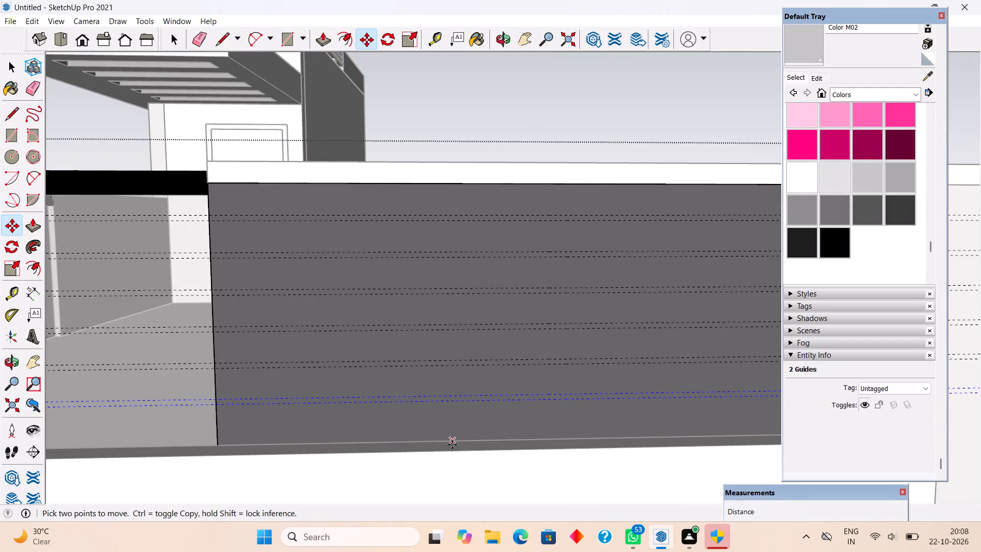
{"action": "scroll", "coordinate": [536, 417], "scroll_direction": "up", "scroll_amount": 9}
{"action": "left_click", "coordinate": [574, 387]}
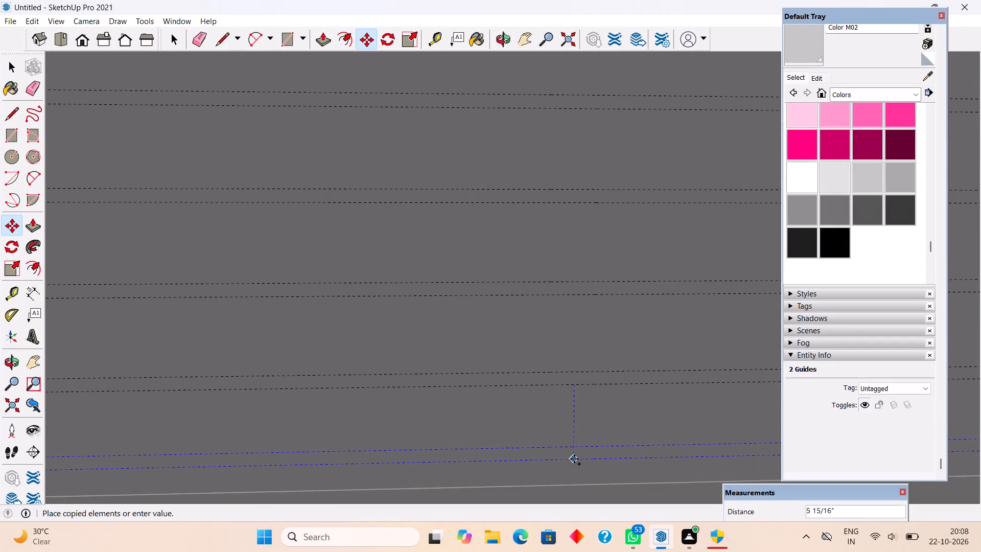
{"action": "type", "text": "7\""}
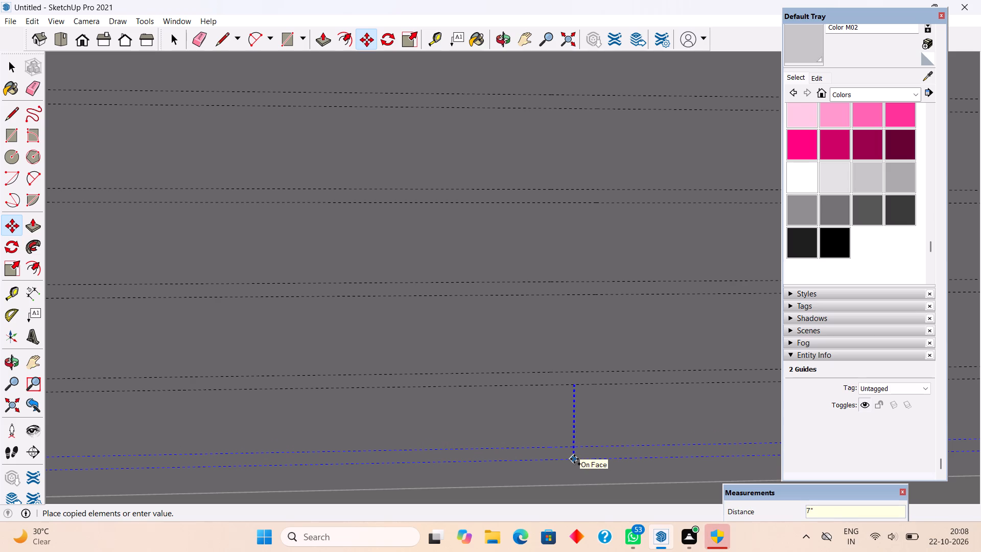
{"action": "key", "text": "Return"}
{"action": "key", "text": "space"}
Draw a 1" by about 10' 7 11/16" rectangle across the dark panel between the topmost pair of guides.
{"action": "scroll", "coordinate": [574, 461], "scroll_direction": "down", "scroll_amount": 14}
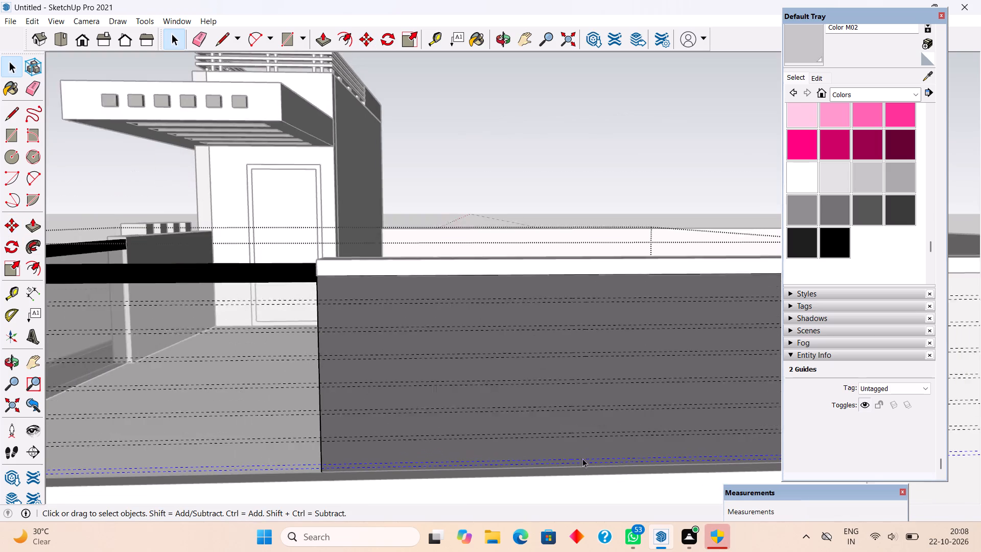
{"action": "scroll", "coordinate": [582, 458], "scroll_direction": "down", "scroll_amount": 1}
{"action": "scroll", "coordinate": [410, 313], "scroll_direction": "down", "scroll_amount": 2}
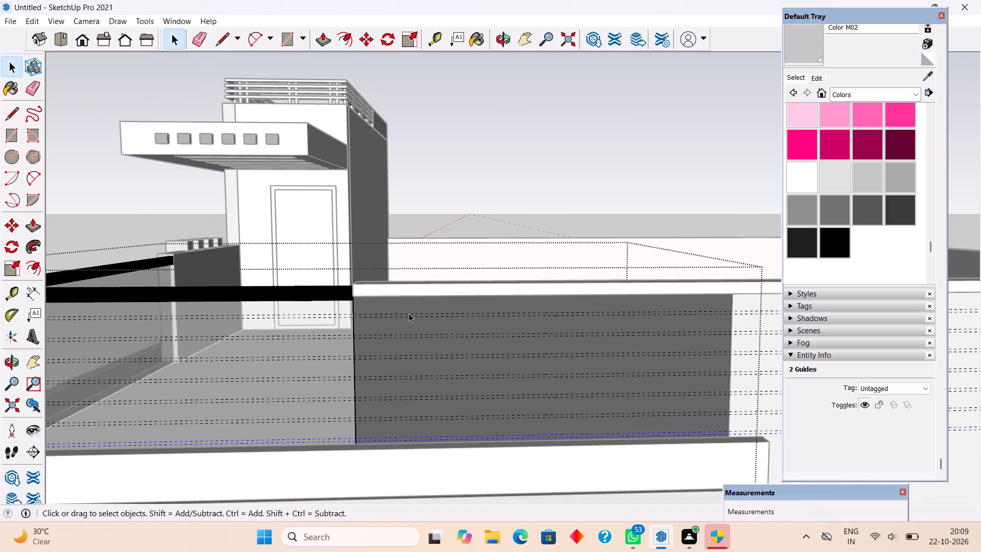
{"action": "scroll", "coordinate": [775, 316], "scroll_direction": "up", "scroll_amount": 3}
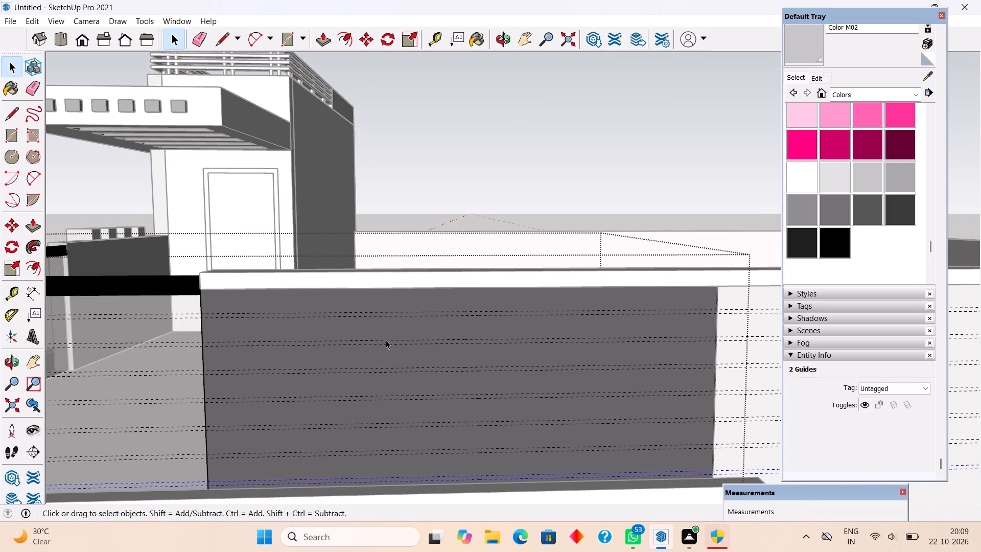
{"action": "key", "text": "r"}
{"action": "scroll", "coordinate": [197, 340], "scroll_direction": "up", "scroll_amount": 7}
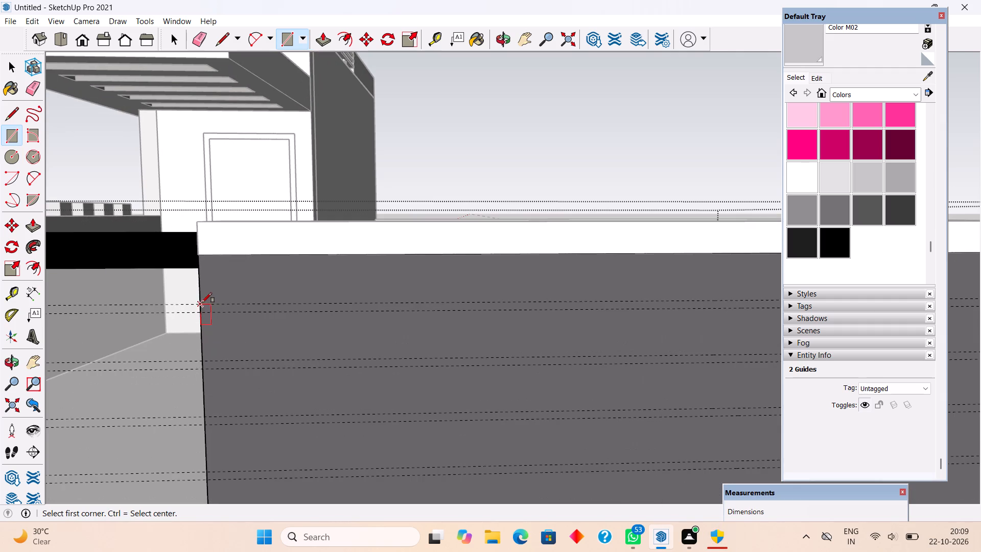
{"action": "left_click", "coordinate": [199, 304]}
{"action": "scroll", "coordinate": [199, 304], "scroll_direction": "down", "scroll_amount": 8}
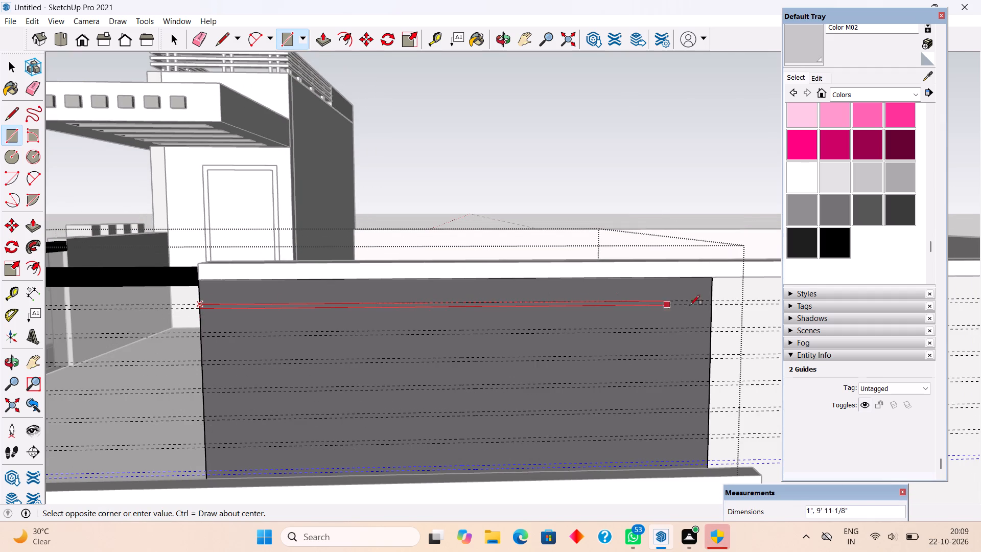
{"action": "scroll", "coordinate": [707, 309], "scroll_direction": "up", "scroll_amount": 3}
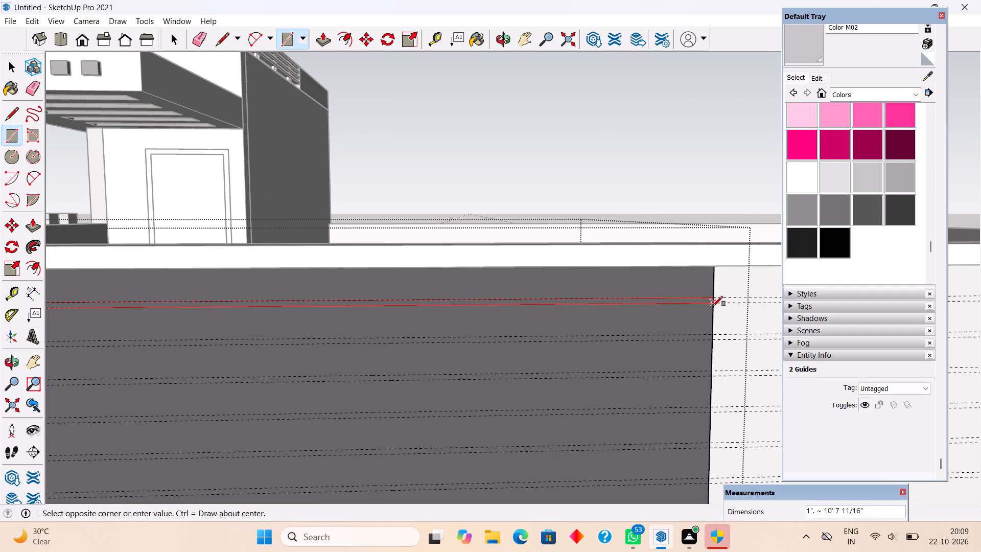
{"action": "left_click", "coordinate": [713, 306]}
Draw a 1" by about 10' 7 11/16" rectangle across the panel between the second pair of guides from the top.
{"action": "scroll", "coordinate": [703, 313], "scroll_direction": "down", "scroll_amount": 4}
{"action": "scroll", "coordinate": [245, 350], "scroll_direction": "up", "scroll_amount": 3}
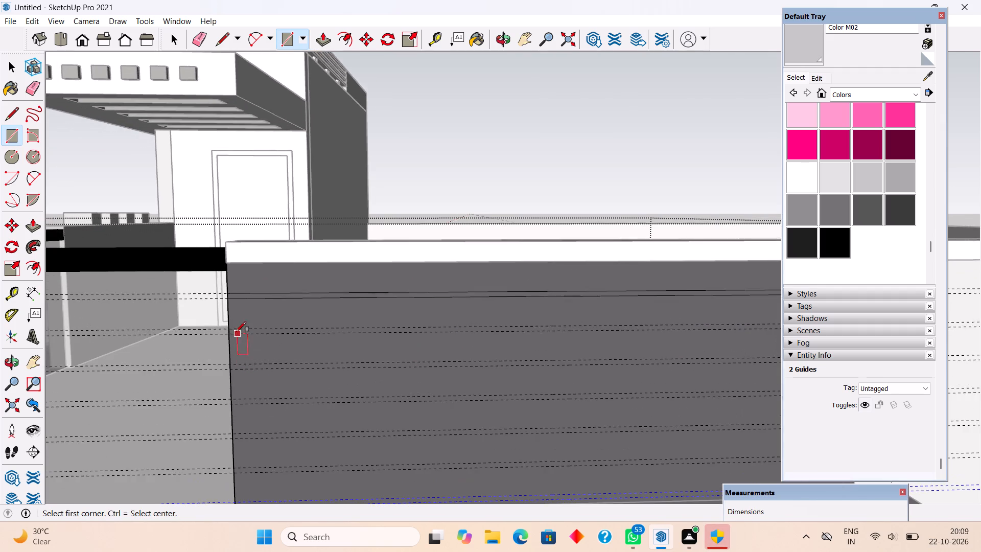
{"action": "scroll", "coordinate": [225, 323], "scroll_direction": "up", "scroll_amount": 4}
{"action": "left_click", "coordinate": [230, 332]}
{"action": "scroll", "coordinate": [229, 333], "scroll_direction": "down", "scroll_amount": 6}
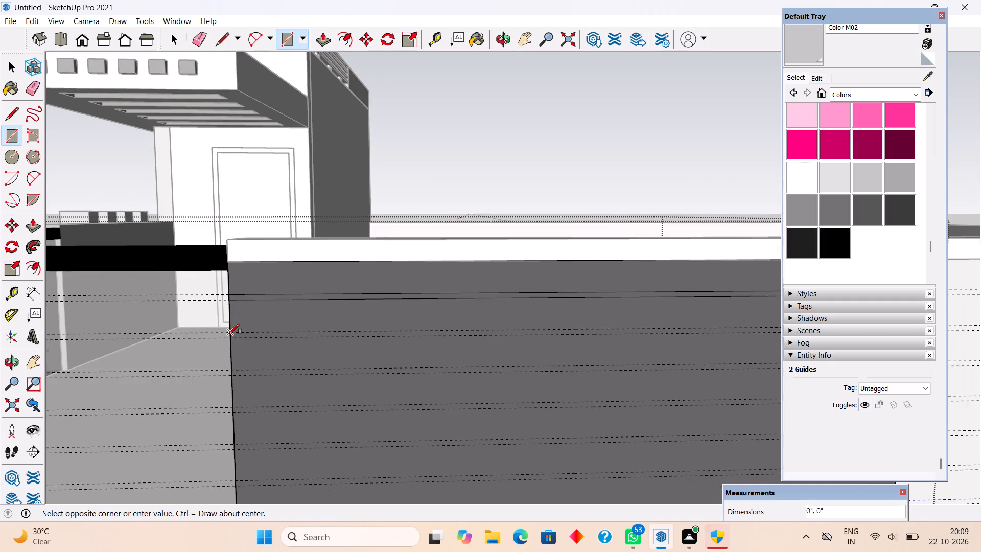
{"action": "scroll", "coordinate": [229, 334], "scroll_direction": "down", "scroll_amount": 1}
{"action": "scroll", "coordinate": [756, 330], "scroll_direction": "up", "scroll_amount": 3}
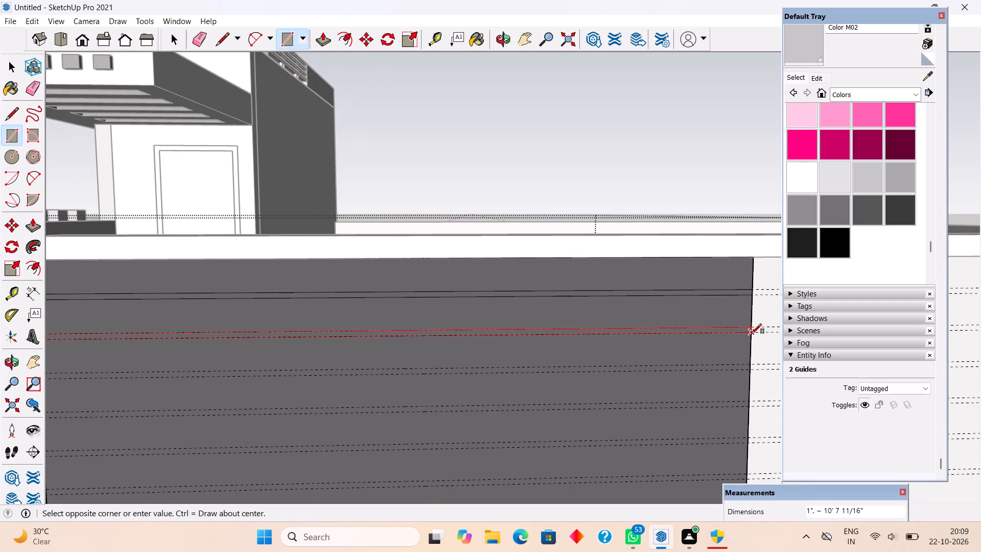
{"action": "left_click", "coordinate": [752, 334]}
Draw a 1" by about 10' 7 11/16" rectangle across the panel between the third pair of guides from the top.
{"action": "scroll", "coordinate": [752, 334], "scroll_direction": "down", "scroll_amount": 4}
{"action": "scroll", "coordinate": [257, 372], "scroll_direction": "up", "scroll_amount": 3}
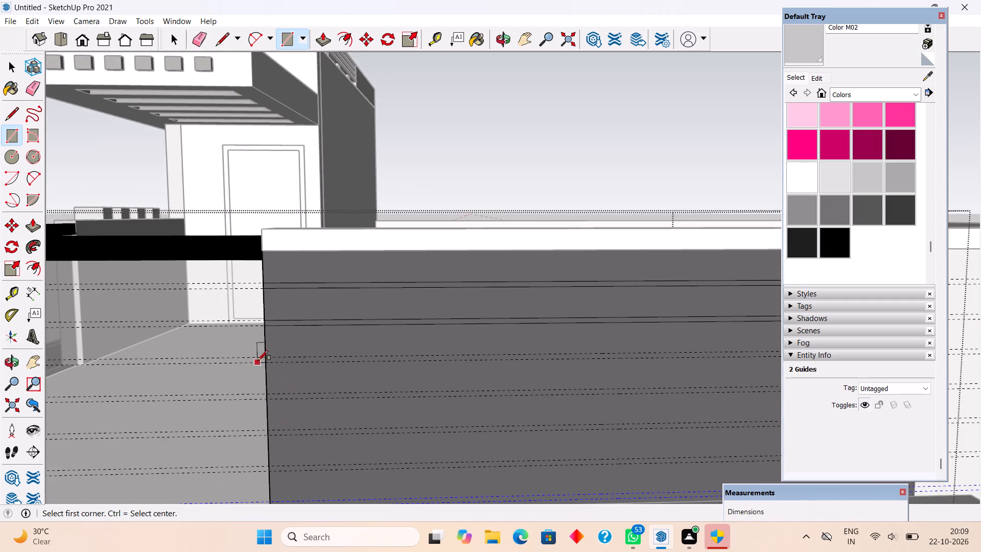
{"action": "scroll", "coordinate": [260, 360], "scroll_direction": "up", "scroll_amount": 4}
{"action": "left_click", "coordinate": [271, 357]}
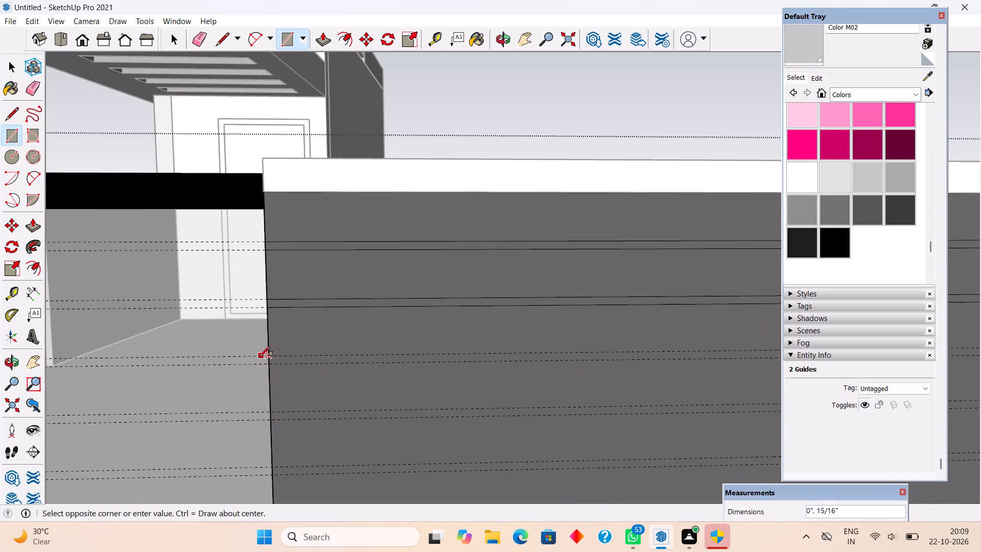
{"action": "scroll", "coordinate": [259, 356], "scroll_direction": "down", "scroll_amount": 9}
{"action": "scroll", "coordinate": [705, 355], "scroll_direction": "up", "scroll_amount": 5}
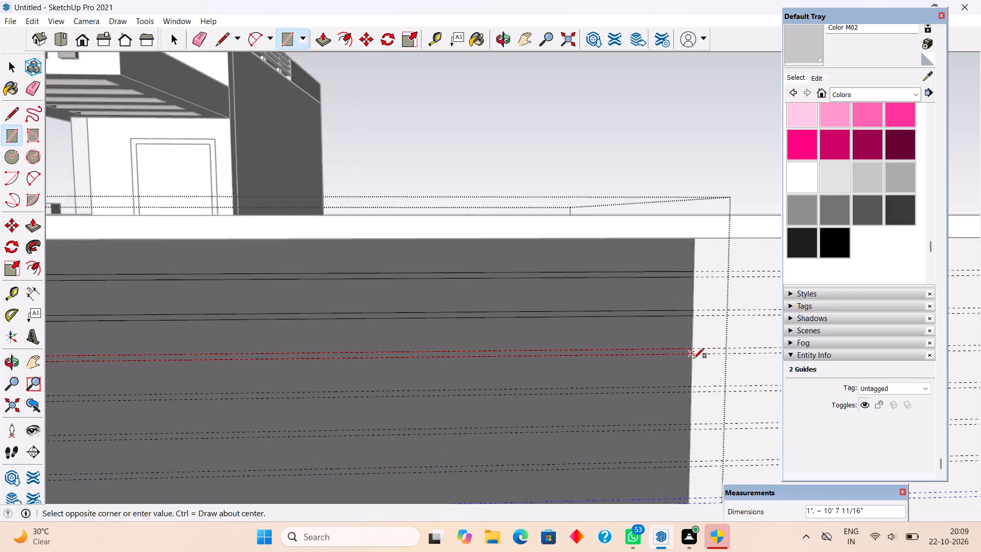
{"action": "scroll", "coordinate": [694, 358], "scroll_direction": "up", "scroll_amount": 2}
{"action": "left_click", "coordinate": [694, 358]}
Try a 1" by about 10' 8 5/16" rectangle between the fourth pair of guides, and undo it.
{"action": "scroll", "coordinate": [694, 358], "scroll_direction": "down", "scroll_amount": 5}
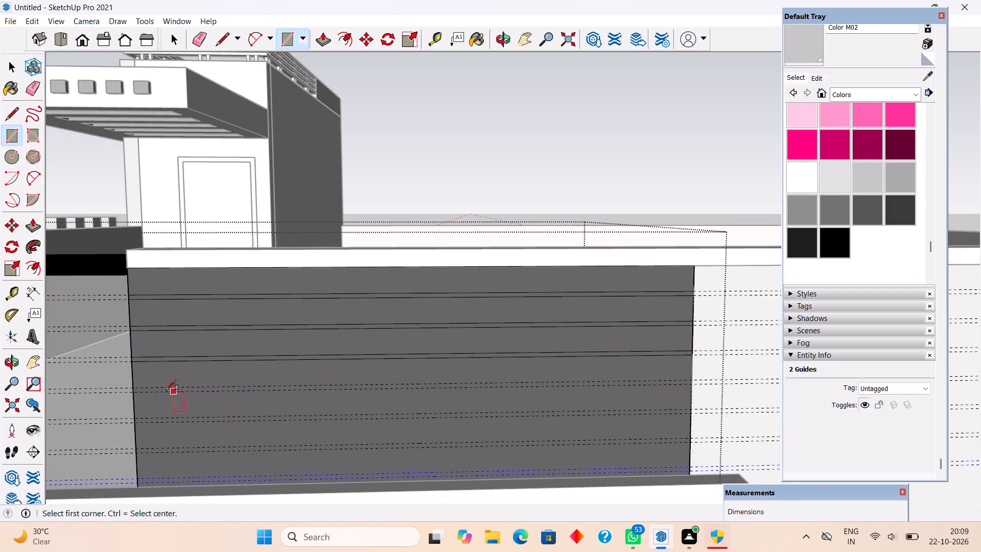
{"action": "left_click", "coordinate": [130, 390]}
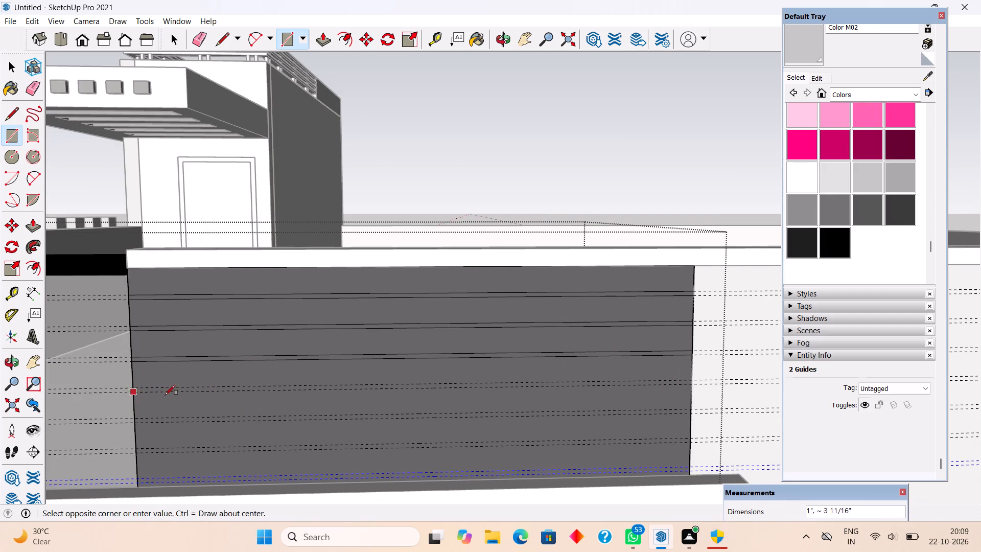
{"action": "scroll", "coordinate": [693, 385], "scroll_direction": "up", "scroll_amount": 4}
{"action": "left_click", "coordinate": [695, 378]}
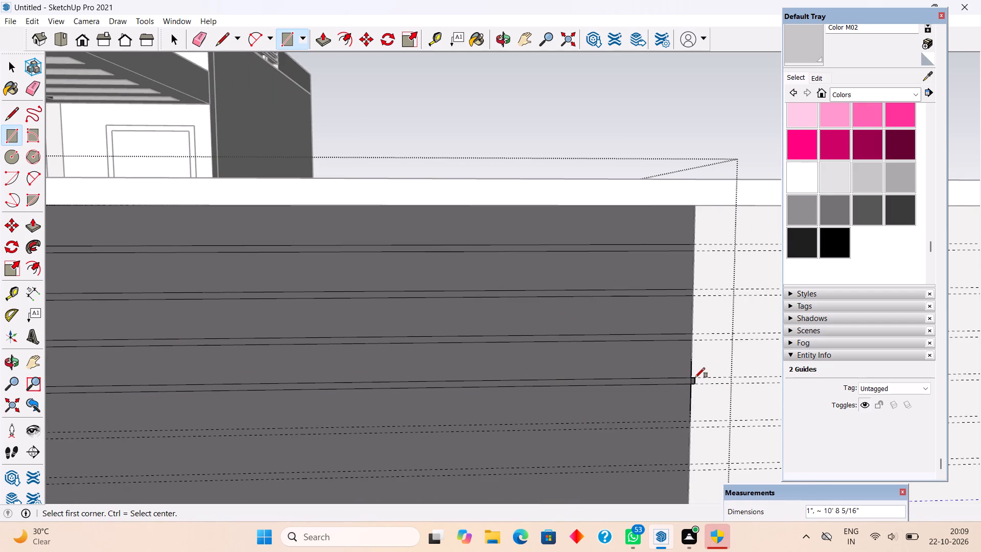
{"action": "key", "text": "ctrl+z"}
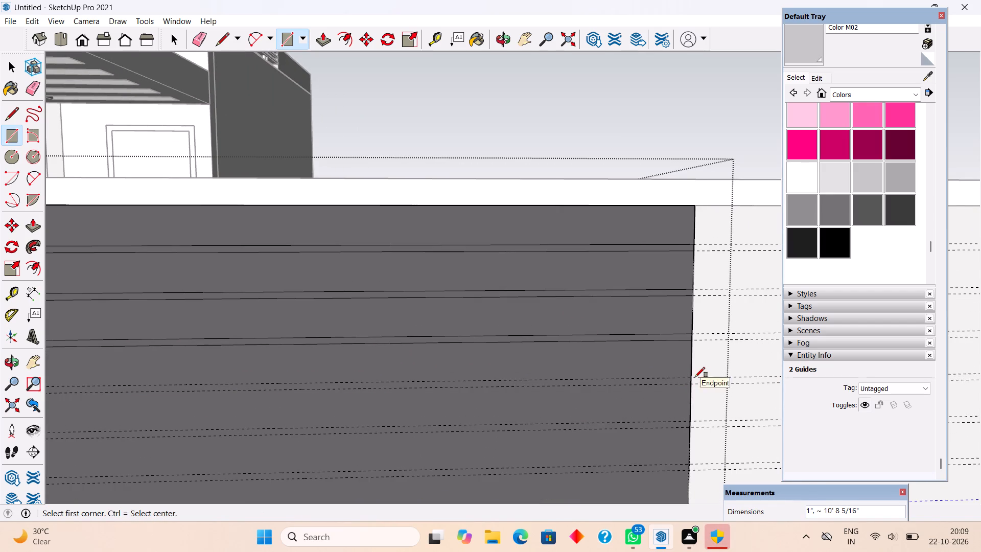
Draw a 1" by about 10' 7 11/16" rectangle from edge to edge of the panel between the fourth pair of guides.
{"action": "left_click", "coordinate": [689, 378]}
{"action": "scroll", "coordinate": [606, 379], "scroll_direction": "down", "scroll_amount": 6}
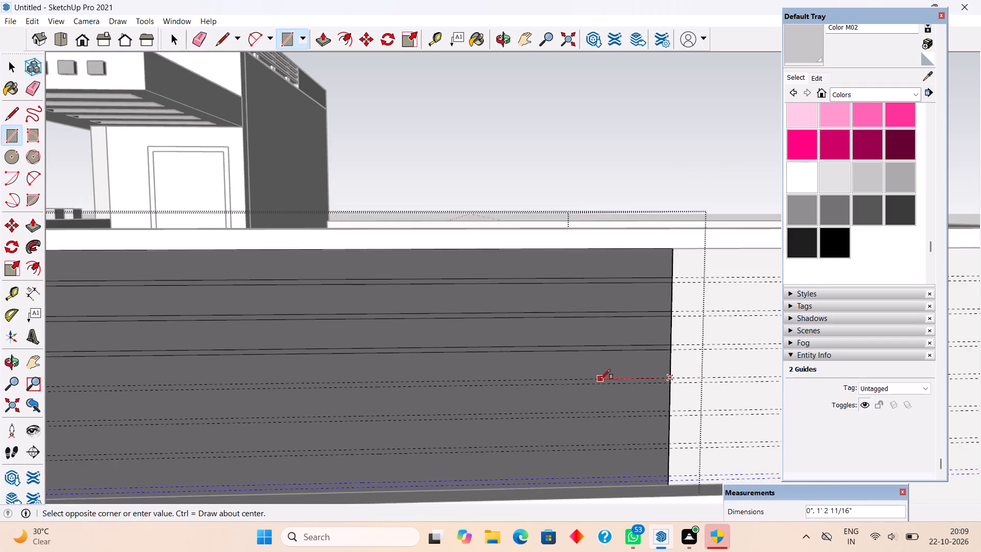
{"action": "scroll", "coordinate": [600, 379], "scroll_direction": "down", "scroll_amount": 3}
{"action": "scroll", "coordinate": [300, 385], "scroll_direction": "up", "scroll_amount": 5}
{"action": "scroll", "coordinate": [244, 385], "scroll_direction": "up", "scroll_amount": 4}
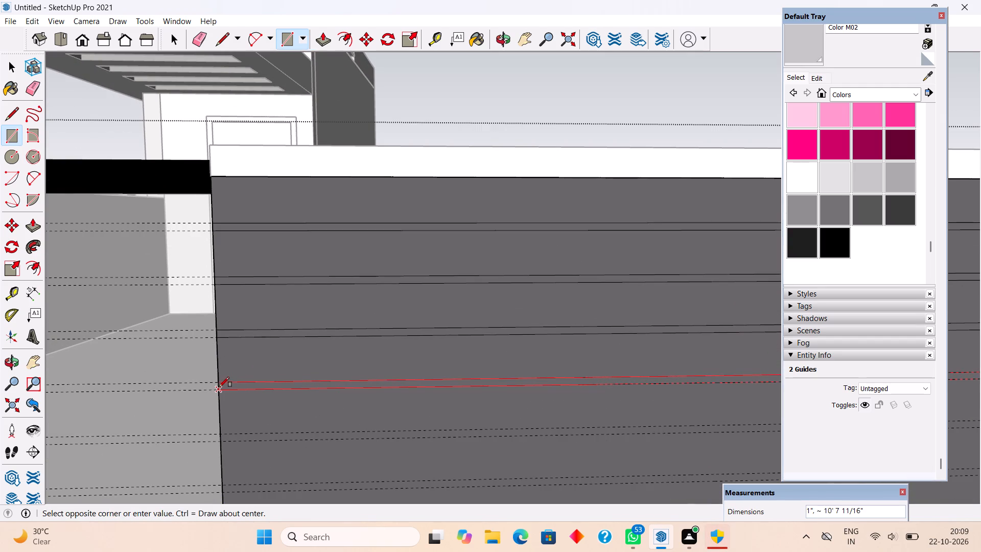
{"action": "left_click", "coordinate": [218, 388]}
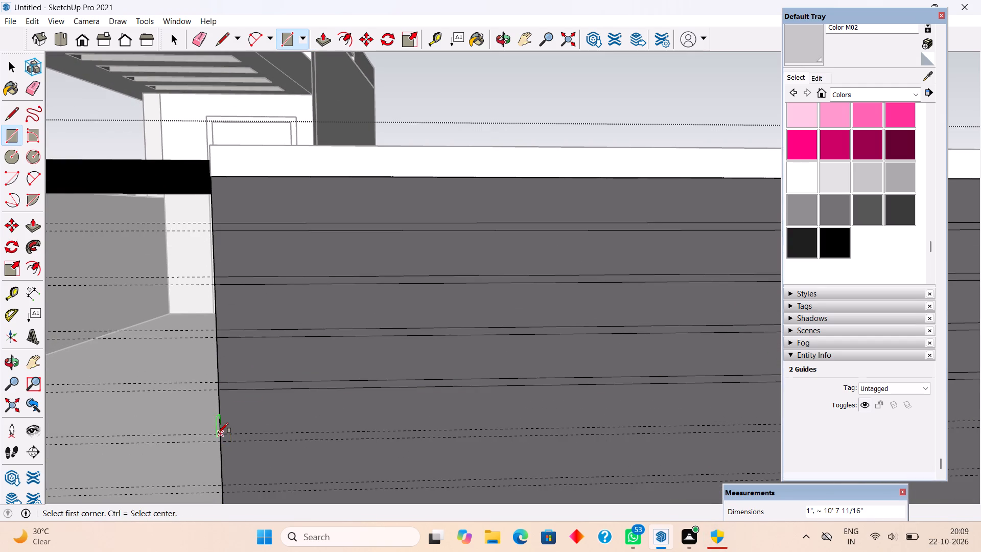
Draw a 1" by about 10' 7 11/16" rectangle across the panel between the fifth pair of guides from the top.
{"action": "left_click", "coordinate": [218, 433]}
{"action": "scroll", "coordinate": [223, 433], "scroll_direction": "down", "scroll_amount": 15}
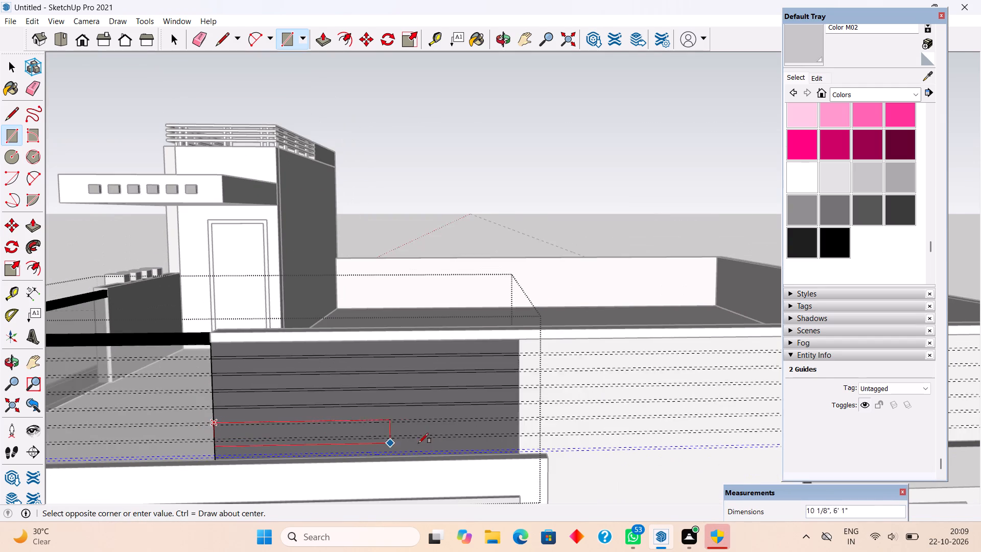
{"action": "scroll", "coordinate": [442, 443], "scroll_direction": "up", "scroll_amount": 4}
{"action": "scroll", "coordinate": [528, 433], "scroll_direction": "up", "scroll_amount": 5}
{"action": "left_click", "coordinate": [569, 394]}
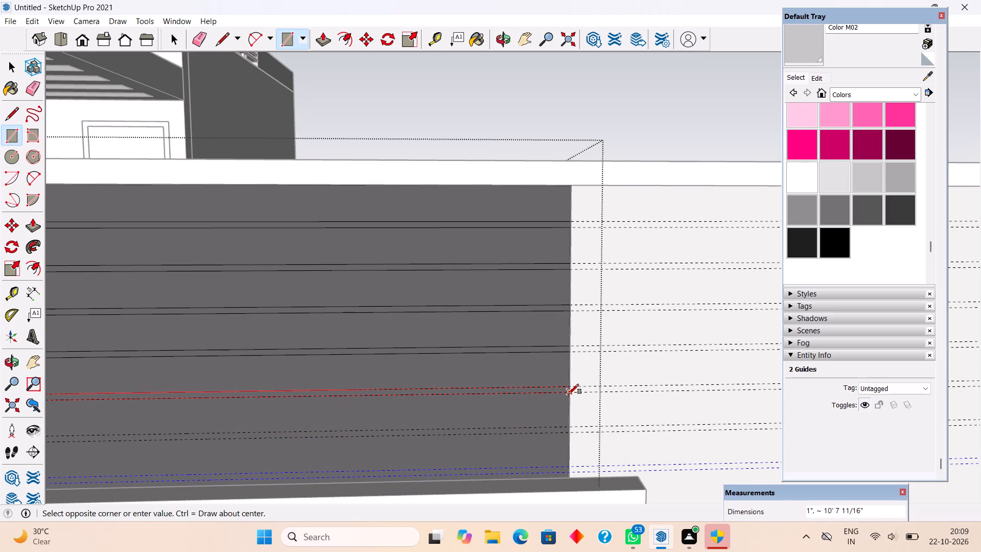
Draw a 1" by about 10' 7 11/16" rectangle across the dark panel between the sixth pair of guides from the top.
{"action": "scroll", "coordinate": [635, 363], "scroll_direction": "down", "scroll_amount": 6}
{"action": "scroll", "coordinate": [121, 419], "scroll_direction": "up", "scroll_amount": 5}
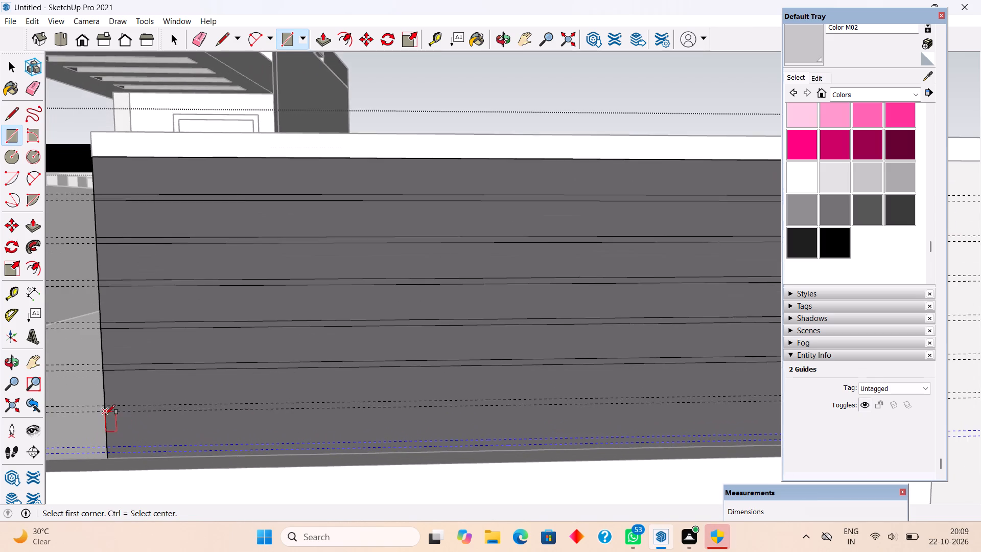
{"action": "scroll", "coordinate": [102, 414], "scroll_direction": "up", "scroll_amount": 2}
{"action": "left_click", "coordinate": [103, 401]}
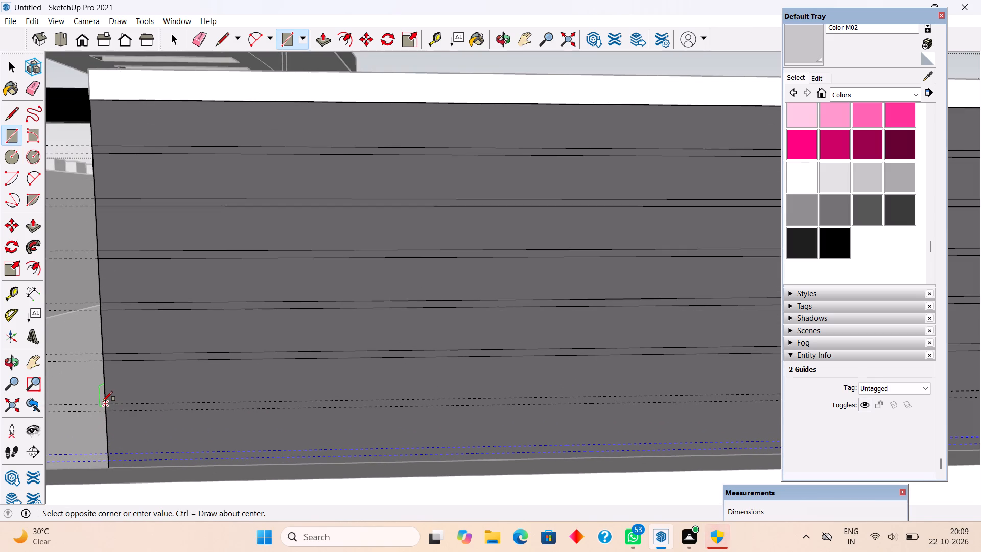
{"action": "scroll", "coordinate": [136, 396], "scroll_direction": "down", "scroll_amount": 6}
{"action": "scroll", "coordinate": [573, 408], "scroll_direction": "up", "scroll_amount": 4}
{"action": "scroll", "coordinate": [681, 400], "scroll_direction": "up", "scroll_amount": 3}
{"action": "left_click", "coordinate": [708, 394]}
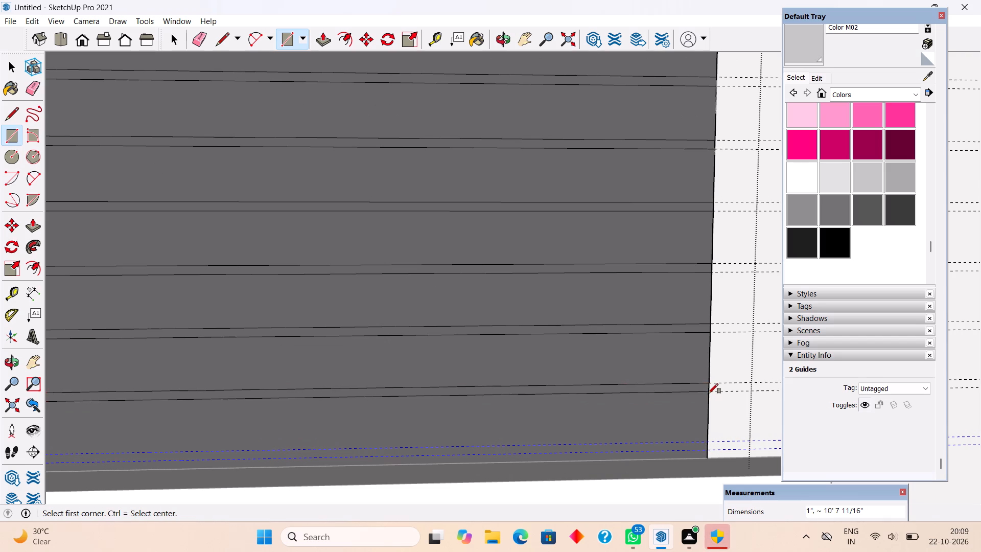
Draw a 1" high rectangle from edge to edge of the dark panel between the seventh, lowest pair of guides.
{"action": "scroll", "coordinate": [708, 394], "scroll_direction": "down", "scroll_amount": 10}
{"action": "scroll", "coordinate": [253, 420], "scroll_direction": "up", "scroll_amount": 8}
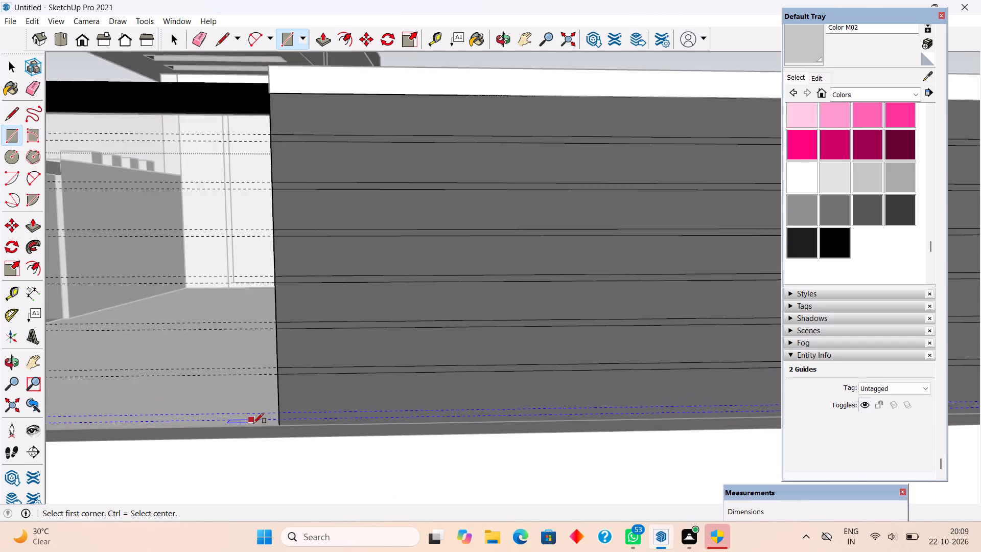
{"action": "scroll", "coordinate": [253, 423], "scroll_direction": "up", "scroll_amount": 7}
{"action": "scroll", "coordinate": [298, 405], "scroll_direction": "up", "scroll_amount": 4}
{"action": "left_click", "coordinate": [293, 394]}
{"action": "scroll", "coordinate": [293, 394], "scroll_direction": "down", "scroll_amount": 2}
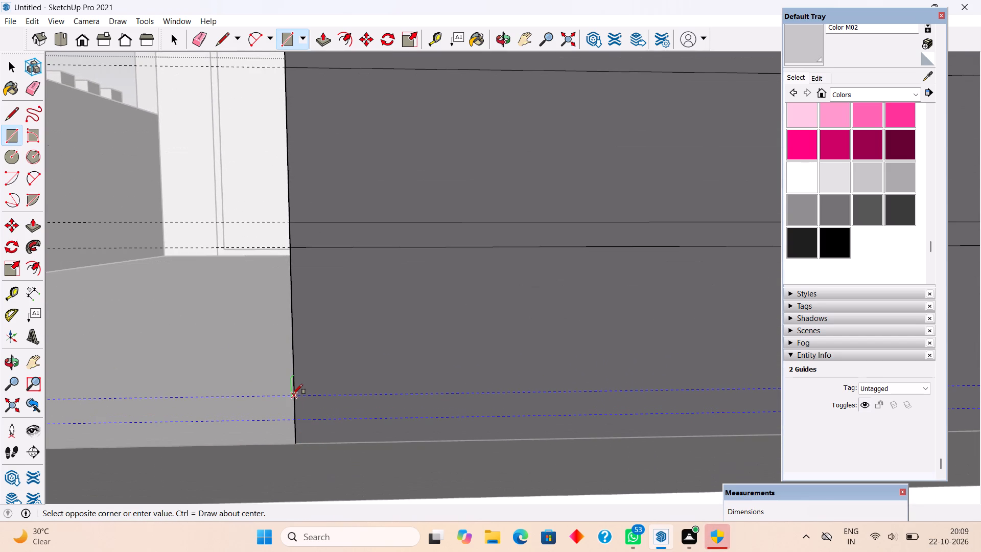
{"action": "scroll", "coordinate": [293, 394], "scroll_direction": "down", "scroll_amount": 16}
{"action": "scroll", "coordinate": [632, 384], "scroll_direction": "down", "scroll_amount": 5}
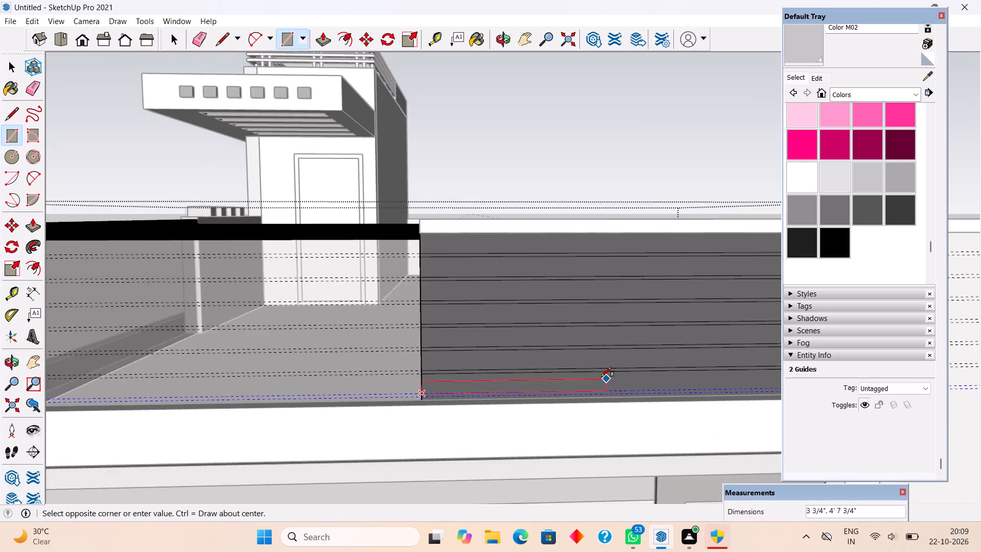
{"action": "scroll", "coordinate": [599, 376], "scroll_direction": "down", "scroll_amount": 4}
{"action": "scroll", "coordinate": [762, 389], "scroll_direction": "up", "scroll_amount": 18}
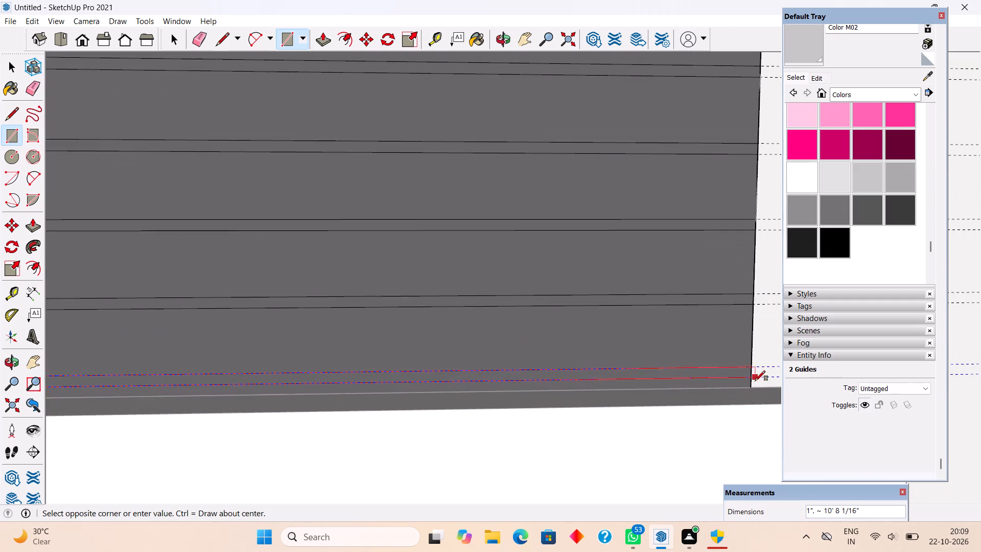
{"action": "scroll", "coordinate": [755, 381], "scroll_direction": "up", "scroll_amount": 2}
{"action": "left_click", "coordinate": [749, 374]}
{"action": "scroll", "coordinate": [749, 374], "scroll_direction": "down", "scroll_amount": 5}
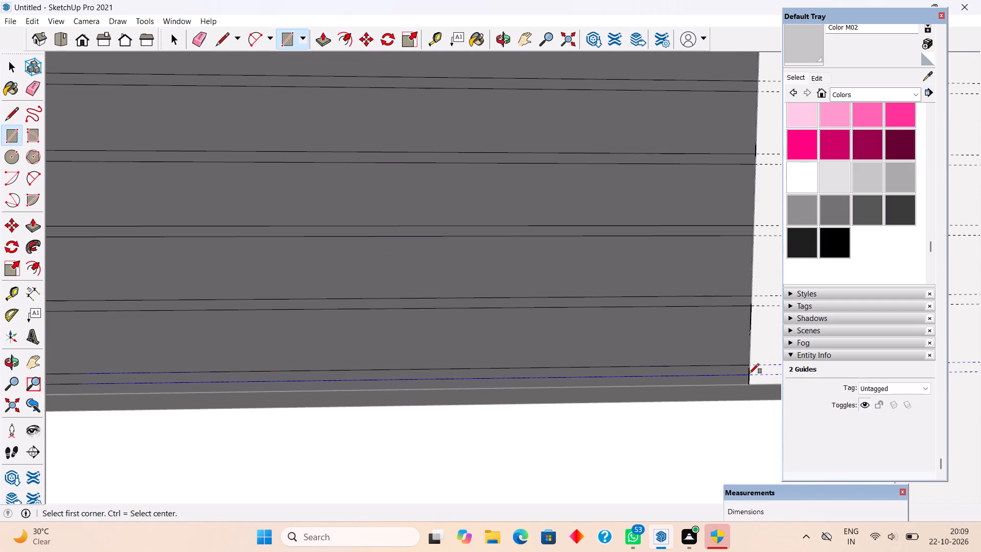
{"action": "key", "text": "space"}
Push/Pull the topmost strip on the dark parapet panel outward by 0.5".
{"action": "type", "text": "p"}
{"action": "scroll", "coordinate": [544, 348], "scroll_direction": "down", "scroll_amount": 6}
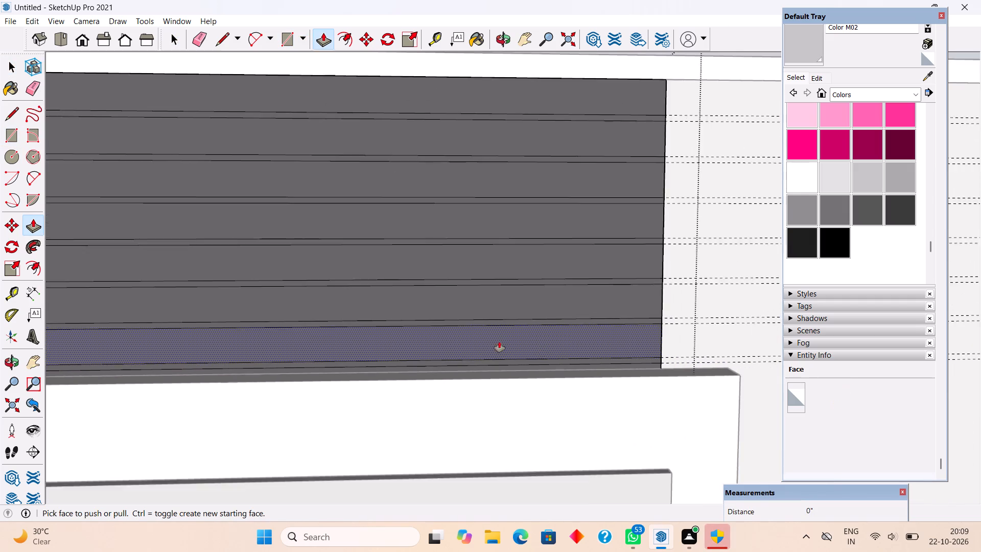
{"action": "scroll", "coordinate": [447, 343], "scroll_direction": "down", "scroll_amount": 8}
{"action": "middle_click_drag", "start_coordinate": [519, 342], "coordinate": [718, 343]}
{"action": "scroll", "coordinate": [632, 249], "scroll_direction": "up", "scroll_amount": 3}
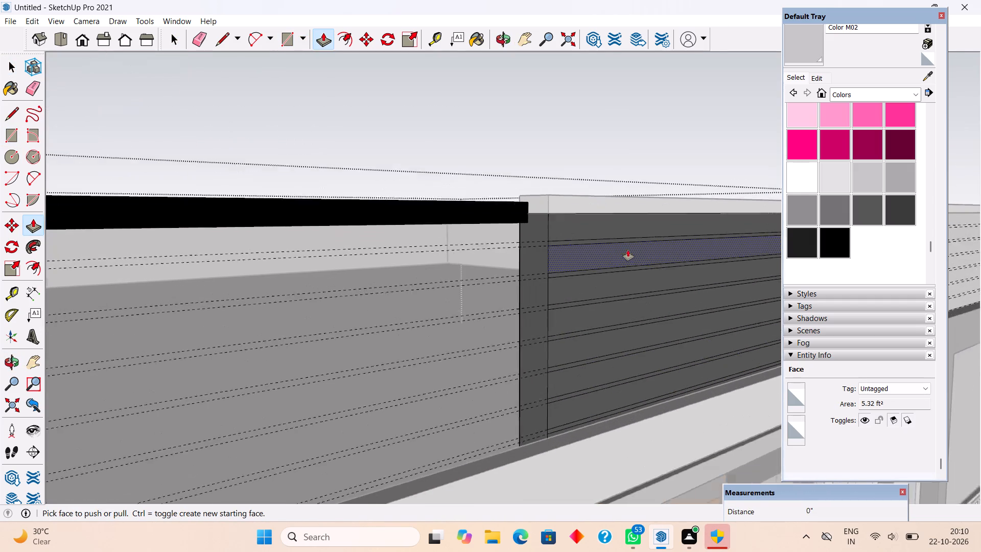
{"action": "scroll", "coordinate": [628, 250], "scroll_direction": "up", "scroll_amount": 4}
{"action": "left_click", "coordinate": [592, 237]}
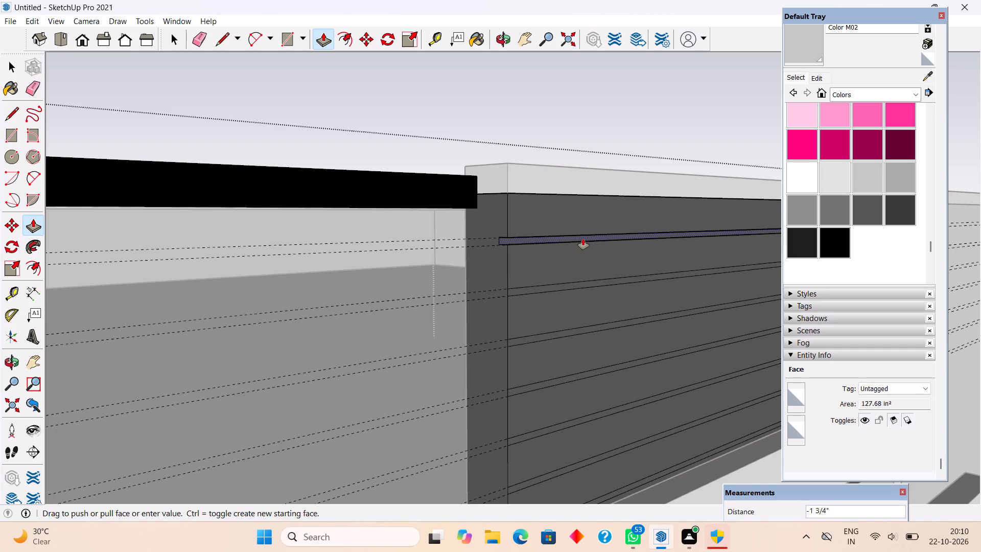
{"action": "type", "text": ".5\""}
{"action": "key", "text": "Return"}
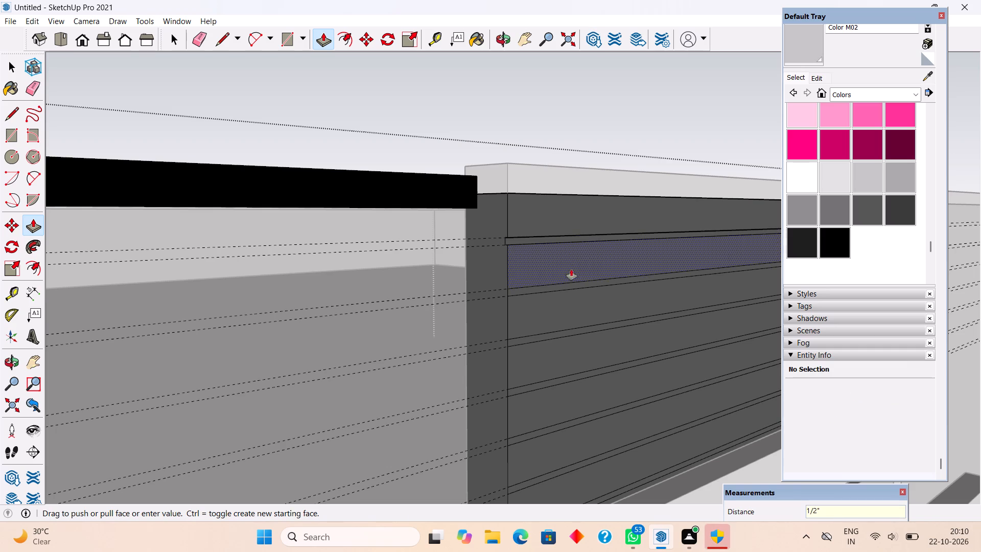
Repeat the 1/2" outward Push/Pull on the six remaining horizontal strips below the topmost one.
{"action": "left_click", "coordinate": [561, 290]}
{"action": "left_click", "coordinate": [561, 290]}
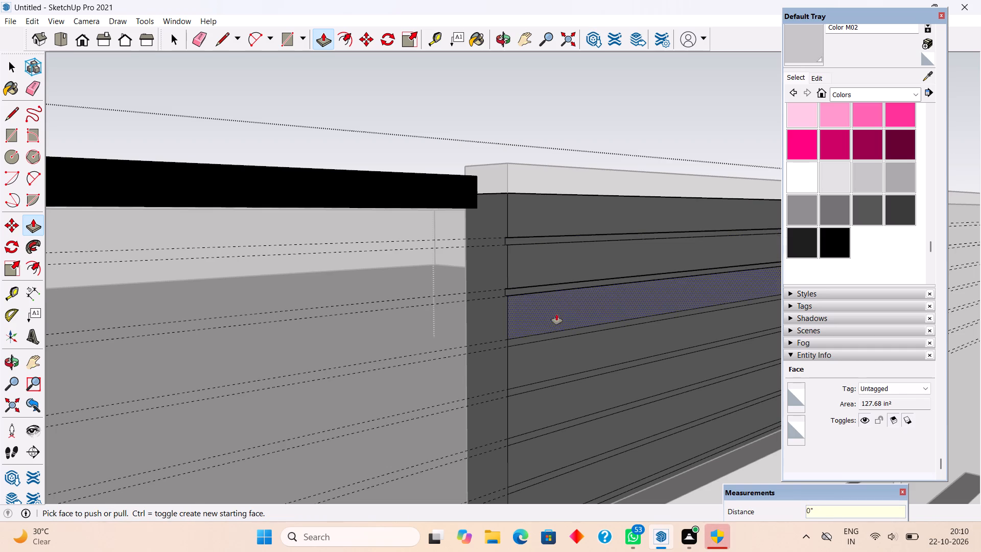
{"action": "double_click", "coordinate": [547, 337]}
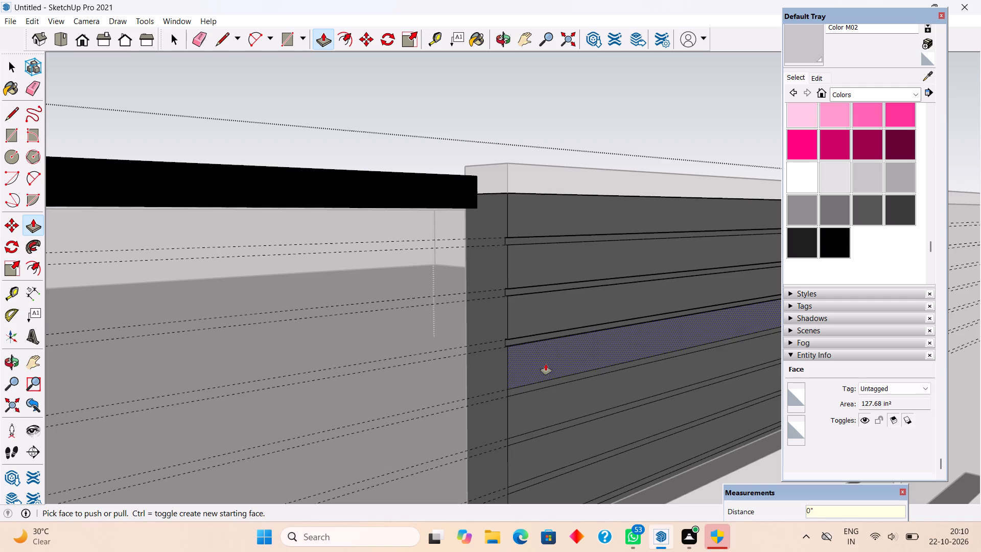
{"action": "double_click", "coordinate": [546, 382]}
{"action": "scroll", "coordinate": [528, 296], "scroll_direction": "down", "scroll_amount": 4}
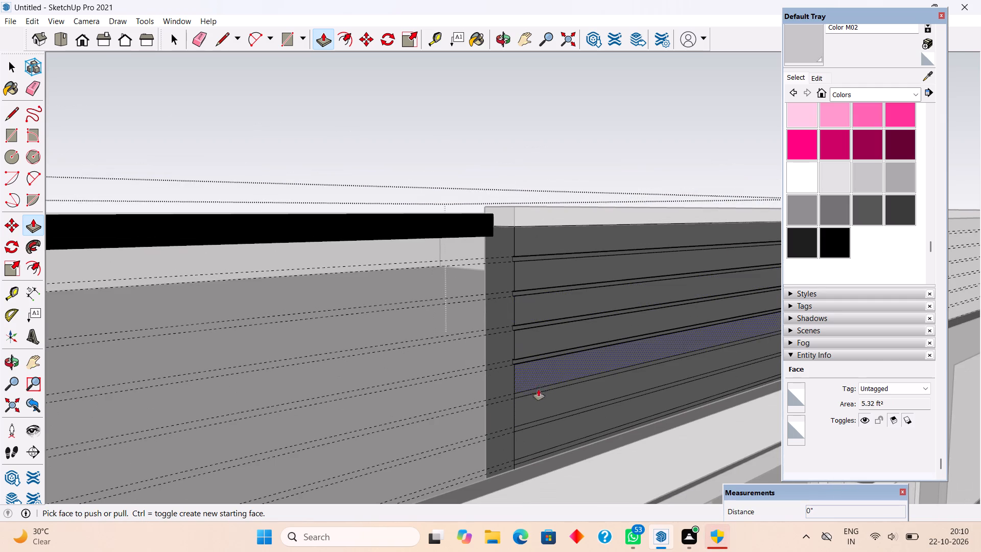
{"action": "scroll", "coordinate": [544, 455], "scroll_direction": "up", "scroll_amount": 6}
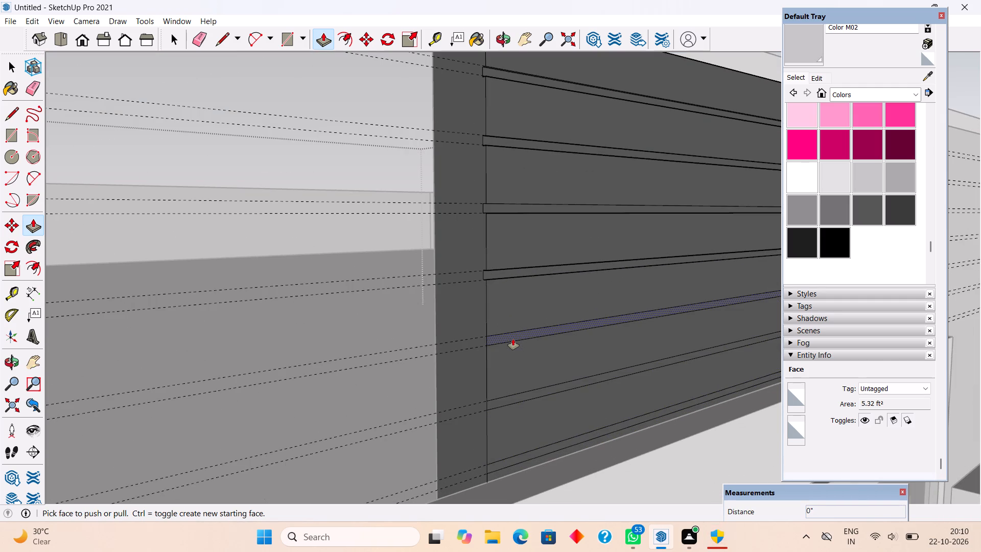
{"action": "double_click", "coordinate": [513, 338]}
{"action": "double_click", "coordinate": [512, 399]}
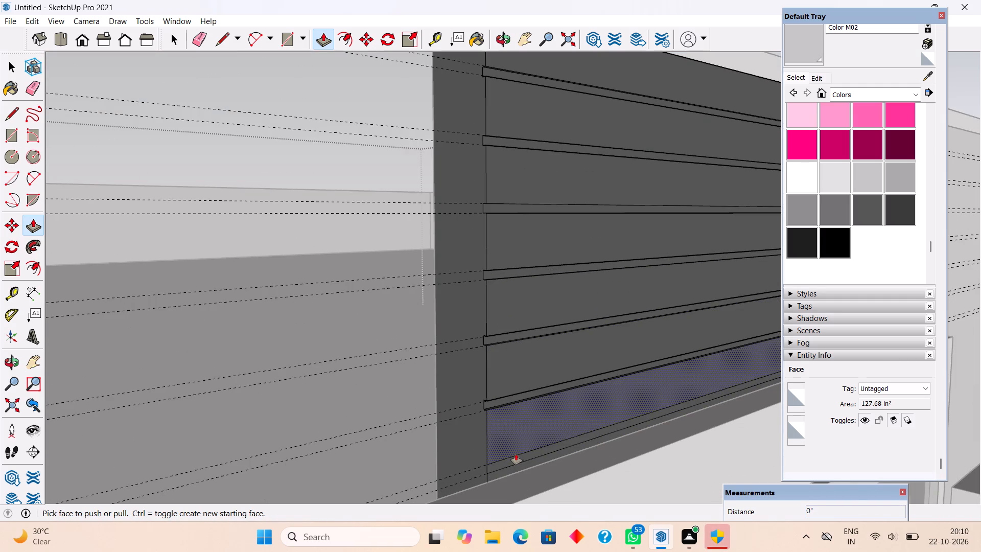
{"action": "double_click", "coordinate": [520, 456]}
{"action": "scroll", "coordinate": [521, 456], "scroll_direction": "down", "scroll_amount": 4}
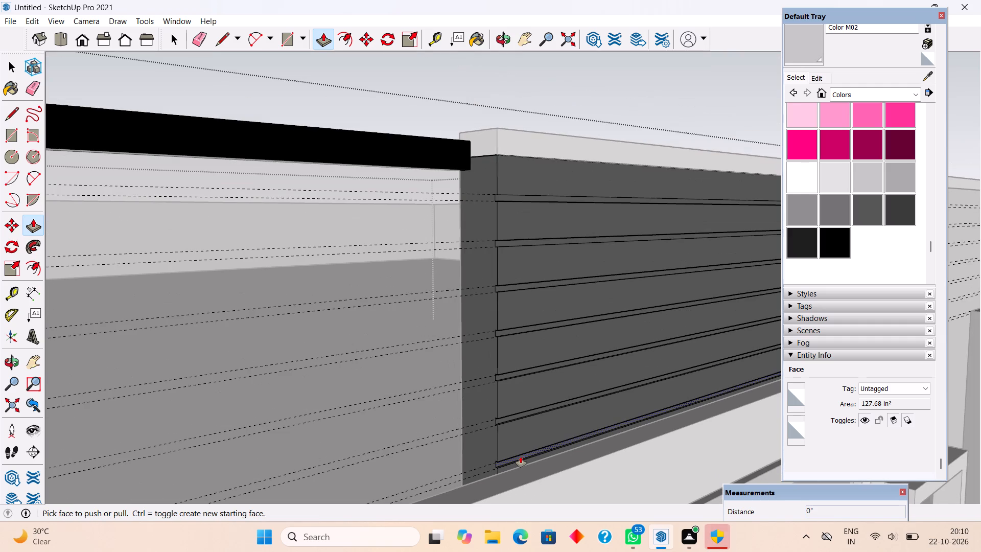
{"action": "key", "text": "space"}
{"action": "scroll", "coordinate": [524, 455], "scroll_direction": "down", "scroll_amount": 5}
{"action": "left_click", "coordinate": [539, 162]}
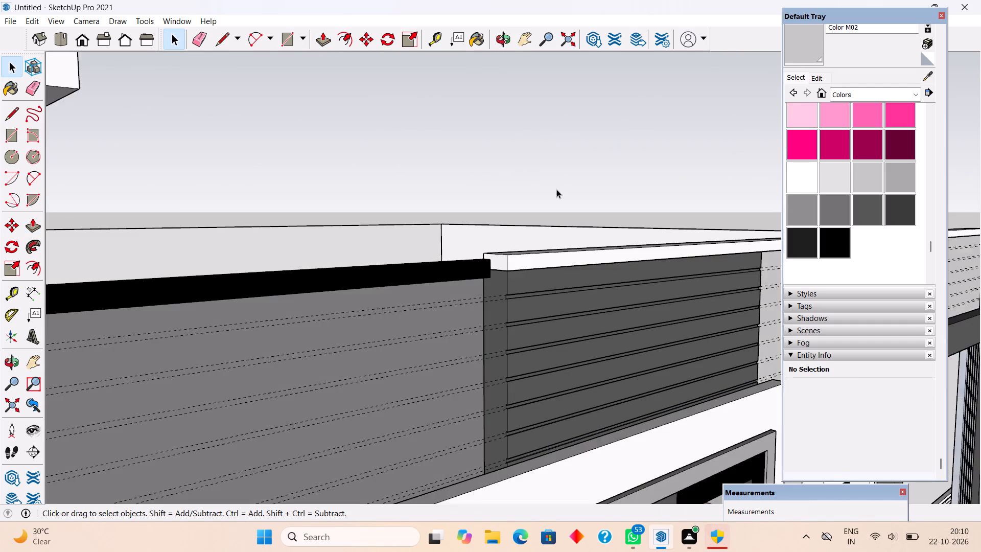
Open the white parapet coping for editing and Push/Pull its top face up by 1".
{"action": "scroll", "coordinate": [550, 220], "scroll_direction": "down", "scroll_amount": 8}
{"action": "middle_click_drag", "start_coordinate": [615, 284], "coordinate": [223, 255]}
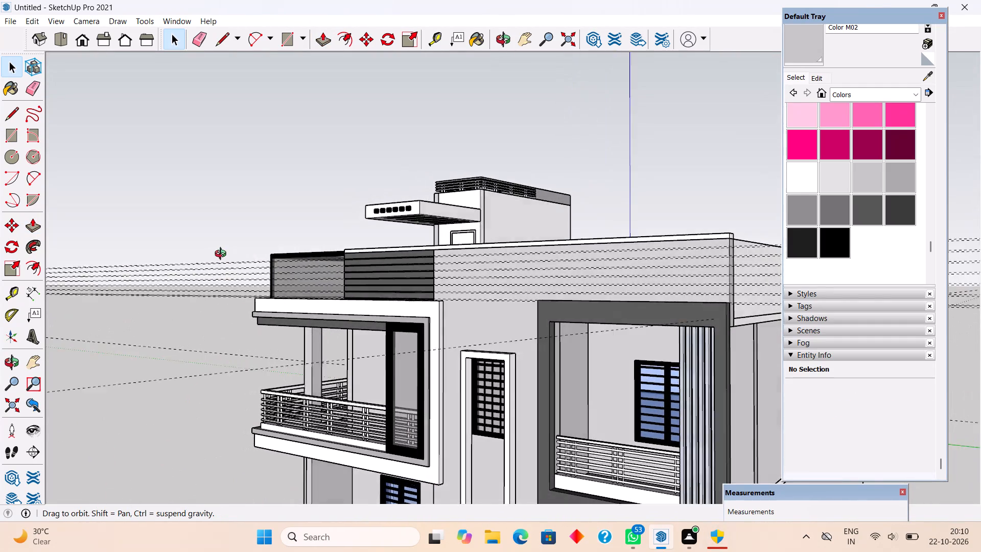
{"action": "middle_click_drag", "start_coordinate": [223, 255], "coordinate": [231, 389]}
{"action": "scroll", "coordinate": [566, 258], "scroll_direction": "up", "scroll_amount": 4}
{"action": "scroll", "coordinate": [430, 344], "scroll_direction": "up", "scroll_amount": 3}
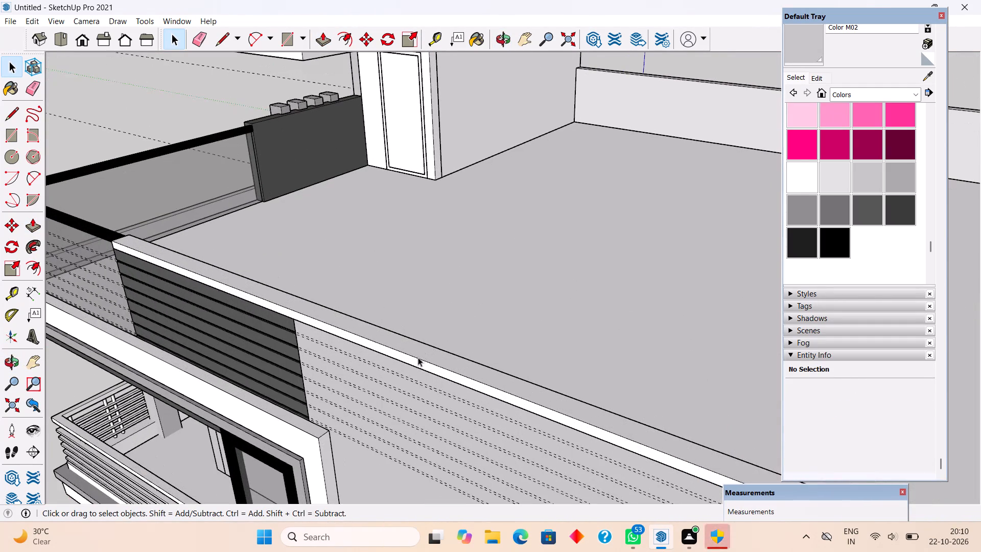
{"action": "triple_click", "coordinate": [422, 353]}
{"action": "key", "text": "p"}
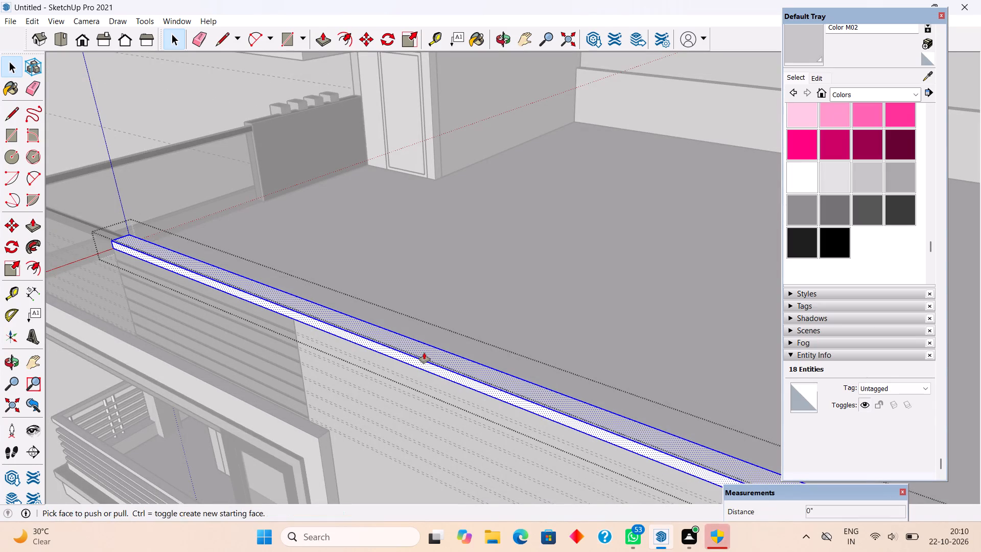
{"action": "left_click", "coordinate": [429, 352]}
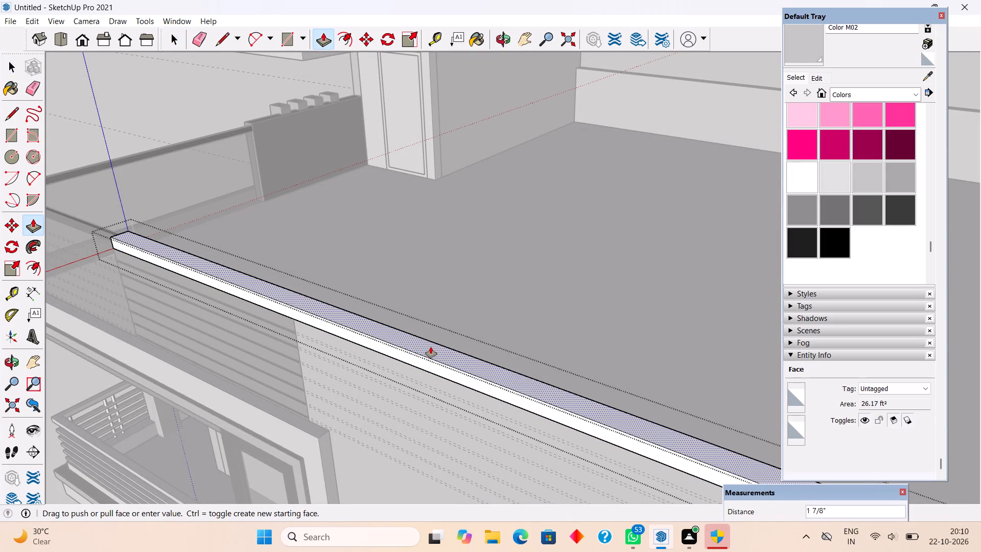
{"action": "type", "text": "1\""}
{"action": "key", "text": "Return"}
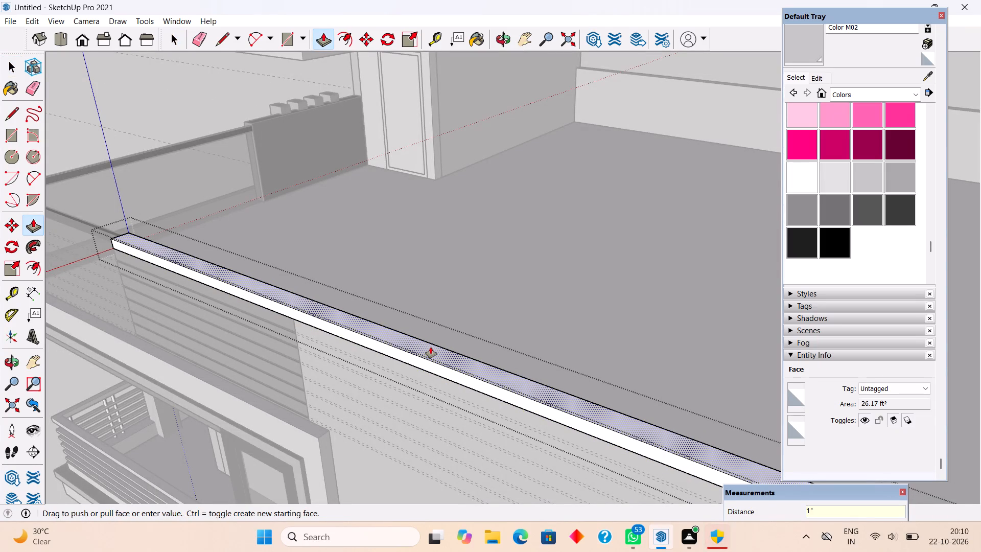
{"action": "key", "text": "space"}
{"action": "scroll", "coordinate": [435, 347], "scroll_direction": "down", "scroll_amount": 5}
{"action": "left_click", "coordinate": [192, 123]}
Delete all construction guides from the model.
{"action": "scroll", "coordinate": [266, 310], "scroll_direction": "down", "scroll_amount": 4}
{"action": "middle_click_drag", "start_coordinate": [308, 362], "coordinate": [450, 244]}
{"action": "scroll", "coordinate": [444, 239], "scroll_direction": "down", "scroll_amount": 3}
{"action": "middle_click_drag", "start_coordinate": [373, 297], "coordinate": [558, 304]}
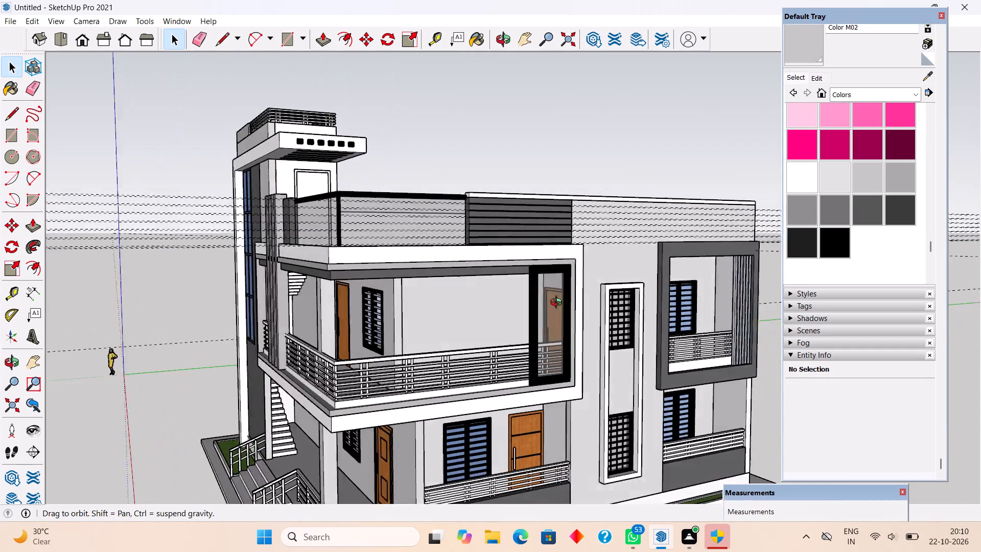
{"action": "middle_click_drag", "start_coordinate": [558, 304], "coordinate": [640, 294]}
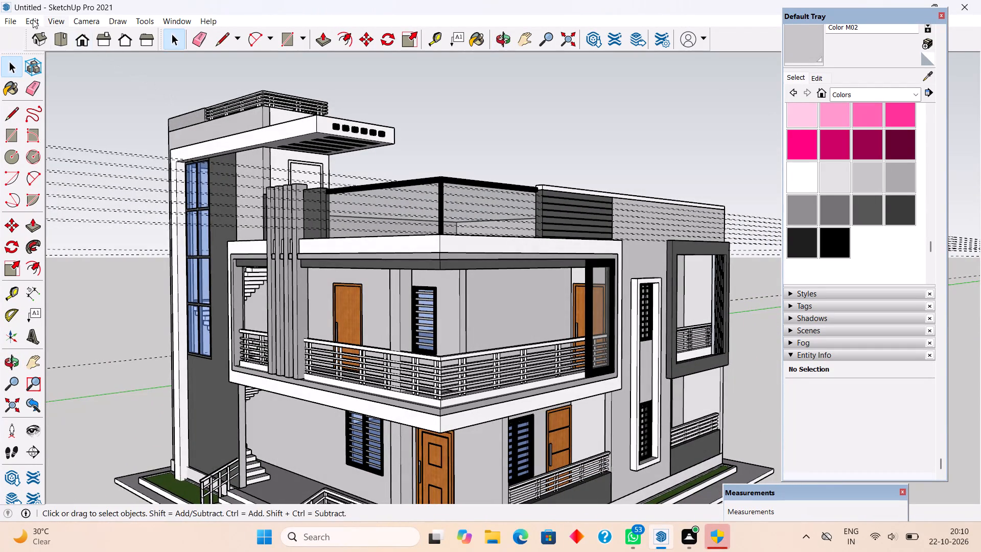
{"action": "left_click", "coordinate": [32, 19]}
{"action": "left_click", "coordinate": [88, 131]}
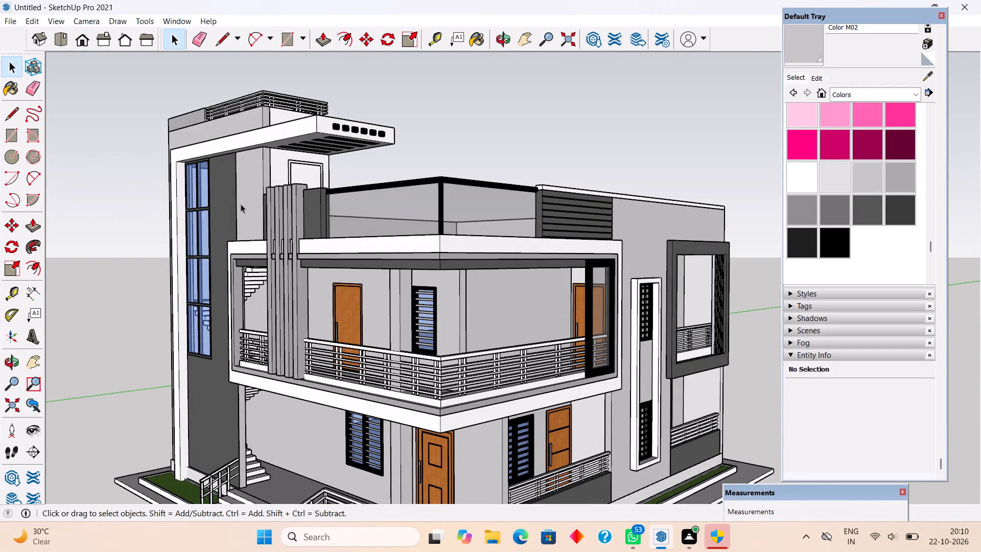
Paint the handle of the ground-floor panelled front door with Metal Aluminum Anodized from the Metal materials.
{"action": "scroll", "coordinate": [245, 205], "scroll_direction": "down", "scroll_amount": 4}
{"action": "middle_click_drag", "start_coordinate": [281, 254], "coordinate": [285, 244]}
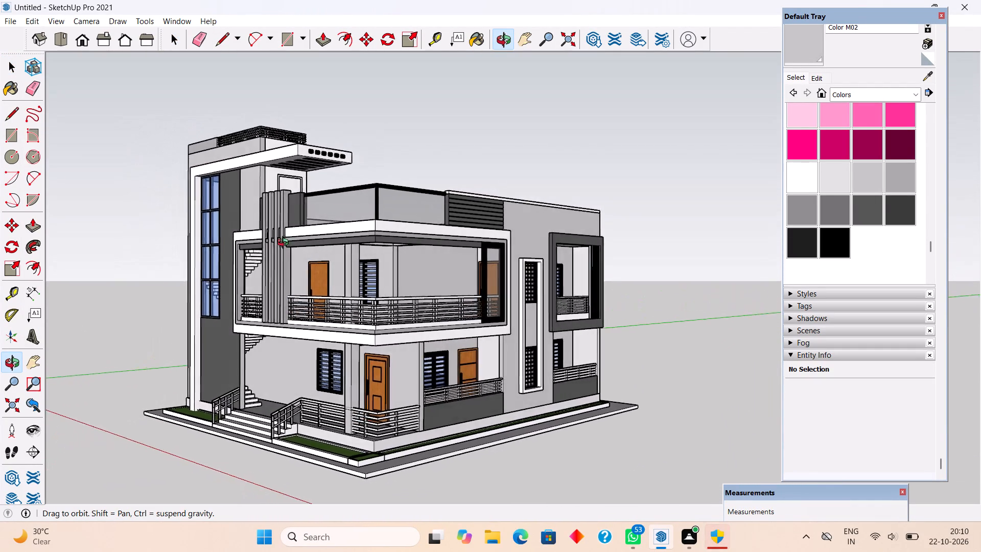
{"action": "middle_click_drag", "start_coordinate": [285, 244], "coordinate": [260, 249]}
{"action": "scroll", "coordinate": [309, 262], "scroll_direction": "up", "scroll_amount": 3}
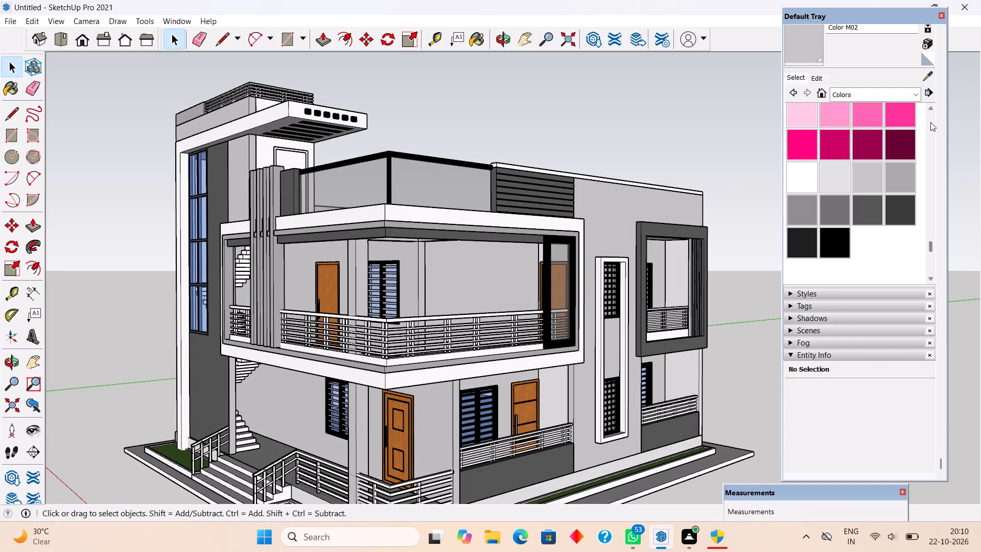
{"action": "left_click", "coordinate": [859, 90]}
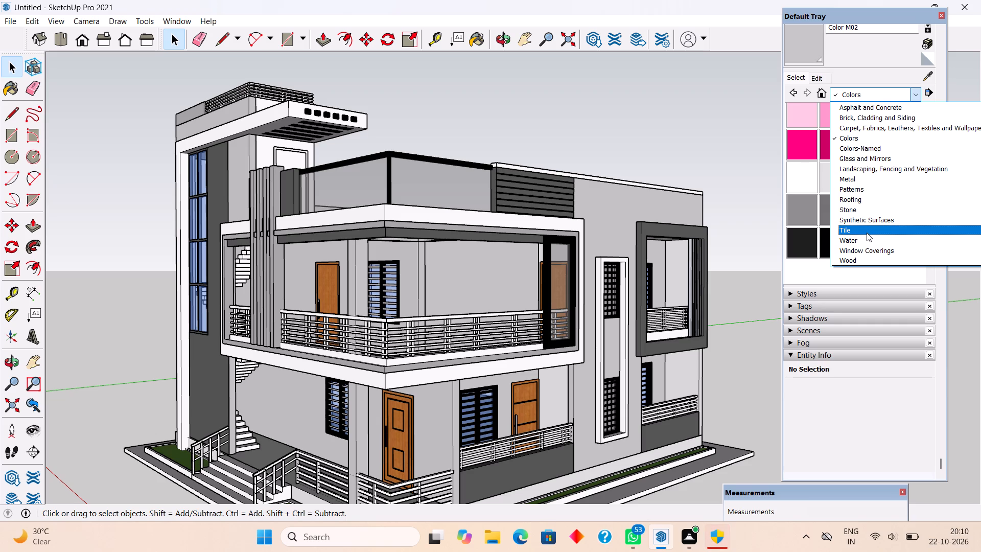
{"action": "left_click", "coordinate": [860, 178]}
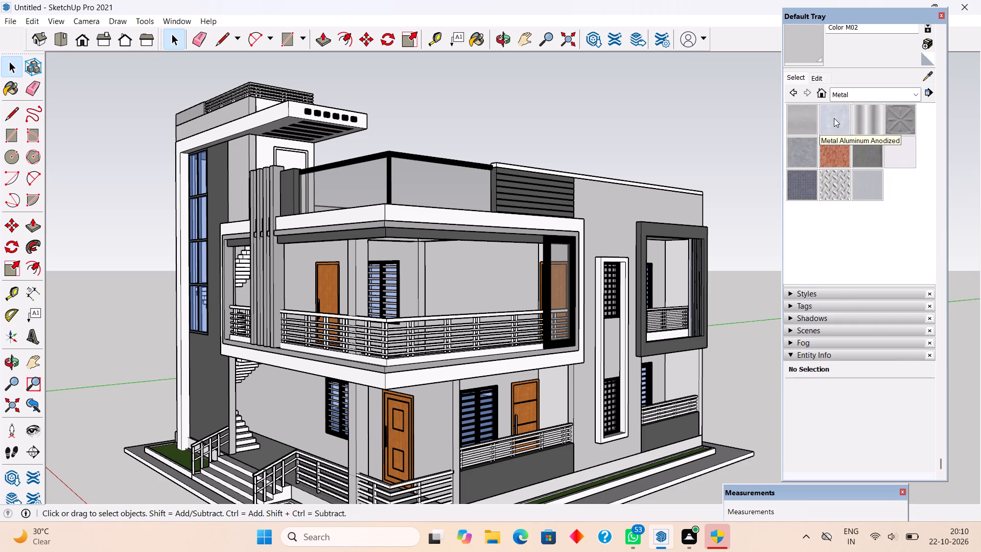
{"action": "left_click", "coordinate": [834, 118]}
{"action": "scroll", "coordinate": [445, 376], "scroll_direction": "up", "scroll_amount": 5}
{"action": "scroll", "coordinate": [327, 498], "scroll_direction": "up", "scroll_amount": 5}
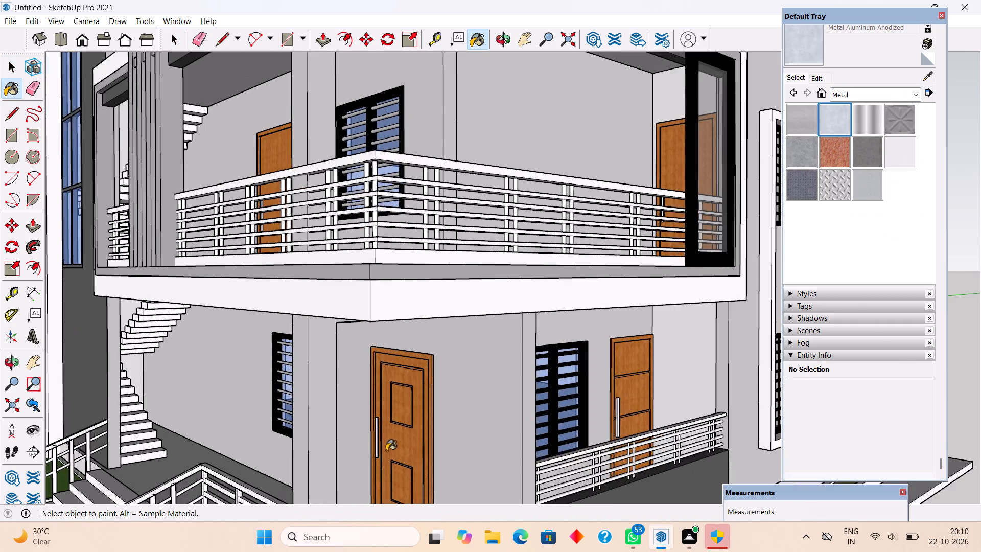
{"action": "scroll", "coordinate": [386, 451], "scroll_direction": "up", "scroll_amount": 10}
{"action": "left_click", "coordinate": [372, 432]}
Paint the handle of the other ground-floor door, beside the louvred window, with Metal Aluminum Anodized.
{"action": "scroll", "coordinate": [372, 432], "scroll_direction": "down", "scroll_amount": 10}
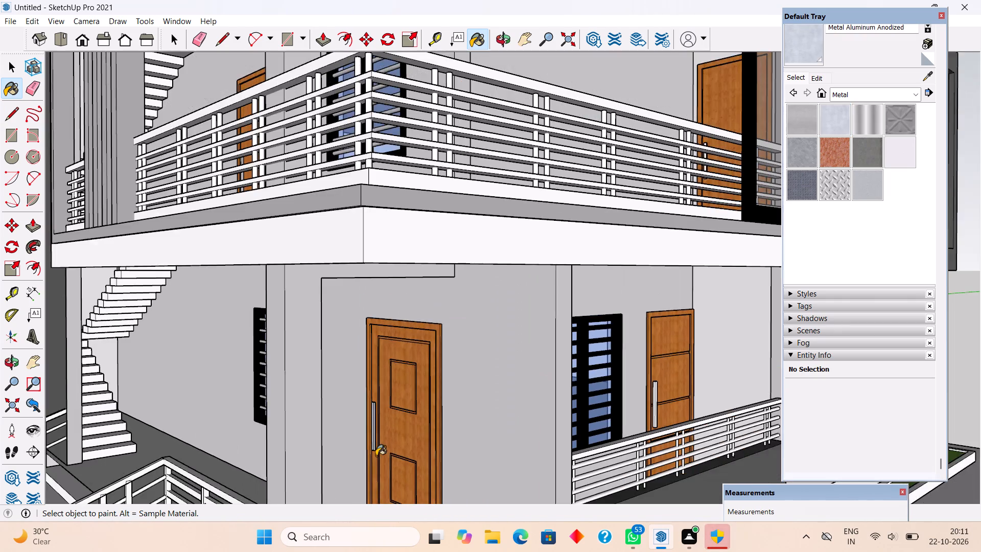
{"action": "scroll", "coordinate": [376, 456], "scroll_direction": "down", "scroll_amount": 1}
{"action": "scroll", "coordinate": [649, 420], "scroll_direction": "up", "scroll_amount": 8}
{"action": "left_click", "coordinate": [619, 401]}
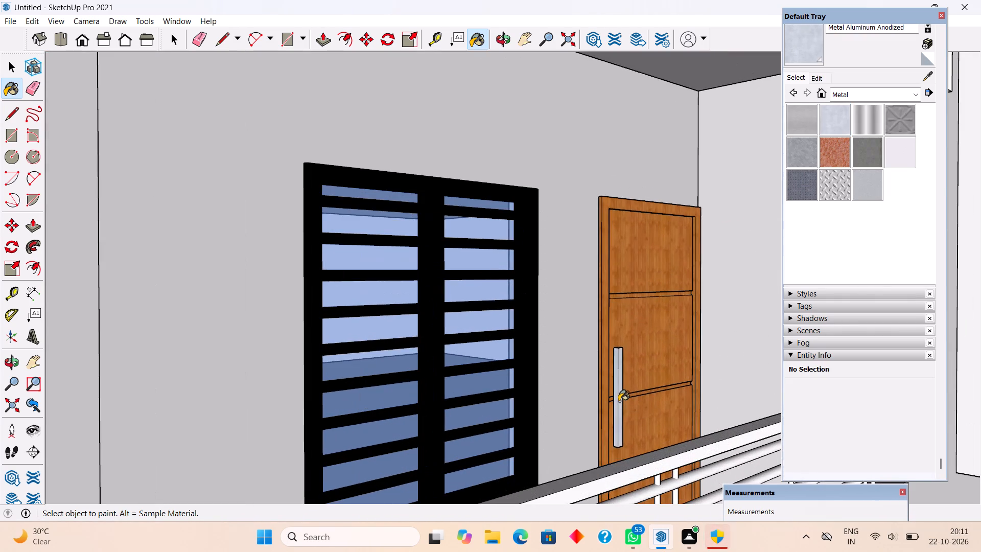
Paint the handle of the upper-floor balcony door behind the black-framed glass panel with Metal Aluminum Anodized.
{"action": "scroll", "coordinate": [617, 401], "scroll_direction": "down", "scroll_amount": 6}
{"action": "scroll", "coordinate": [589, 489], "scroll_direction": "down", "scroll_amount": 4}
{"action": "scroll", "coordinate": [559, 436], "scroll_direction": "down", "scroll_amount": 5}
{"action": "scroll", "coordinate": [625, 248], "scroll_direction": "up", "scroll_amount": 7}
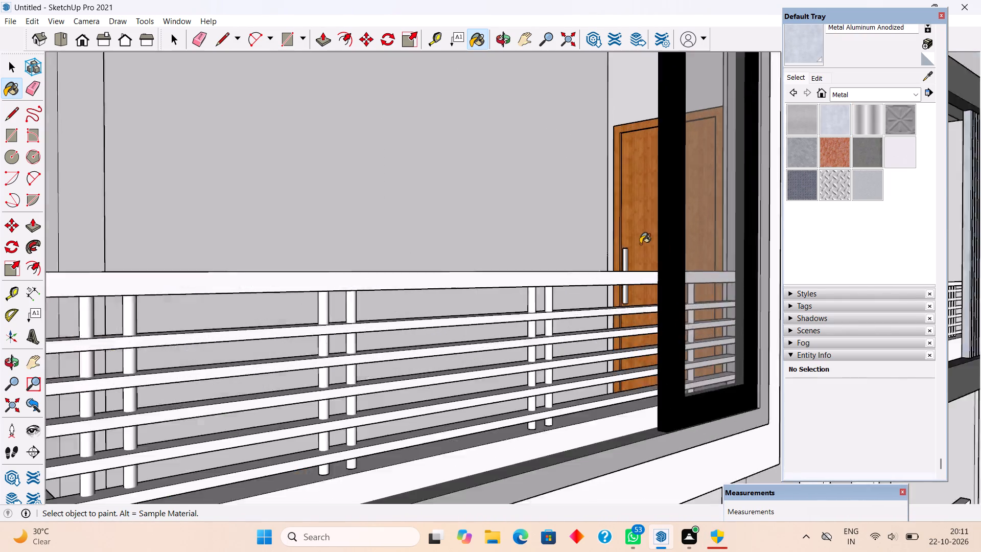
{"action": "scroll", "coordinate": [640, 244], "scroll_direction": "up", "scroll_amount": 7}
{"action": "left_click", "coordinate": [619, 277]}
Paint the handle of the other upper-floor balcony door, near the staircase, with Metal Aluminum Anodized.
{"action": "scroll", "coordinate": [619, 277], "scroll_direction": "down", "scroll_amount": 9}
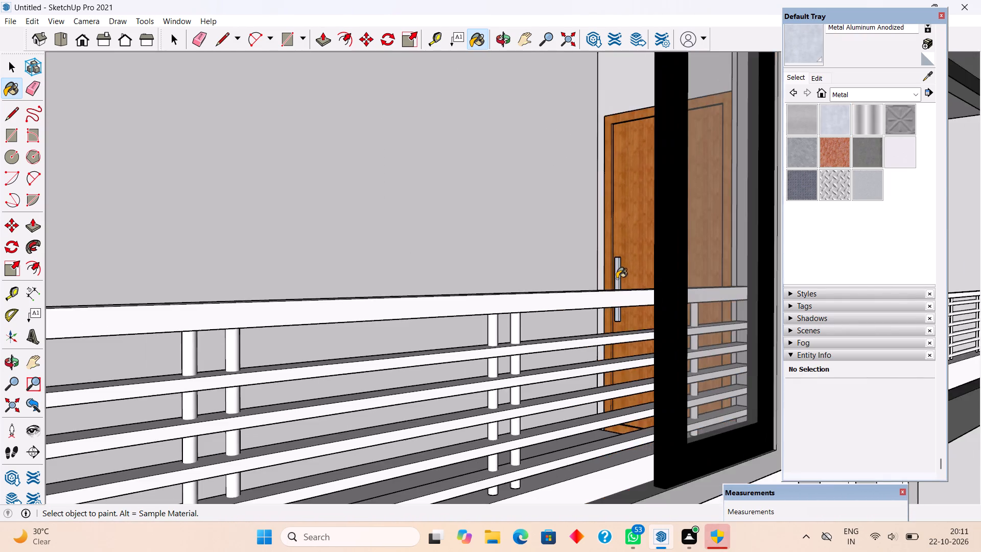
{"action": "scroll", "coordinate": [617, 279], "scroll_direction": "down", "scroll_amount": 7}
{"action": "scroll", "coordinate": [272, 282], "scroll_direction": "up", "scroll_amount": 12}
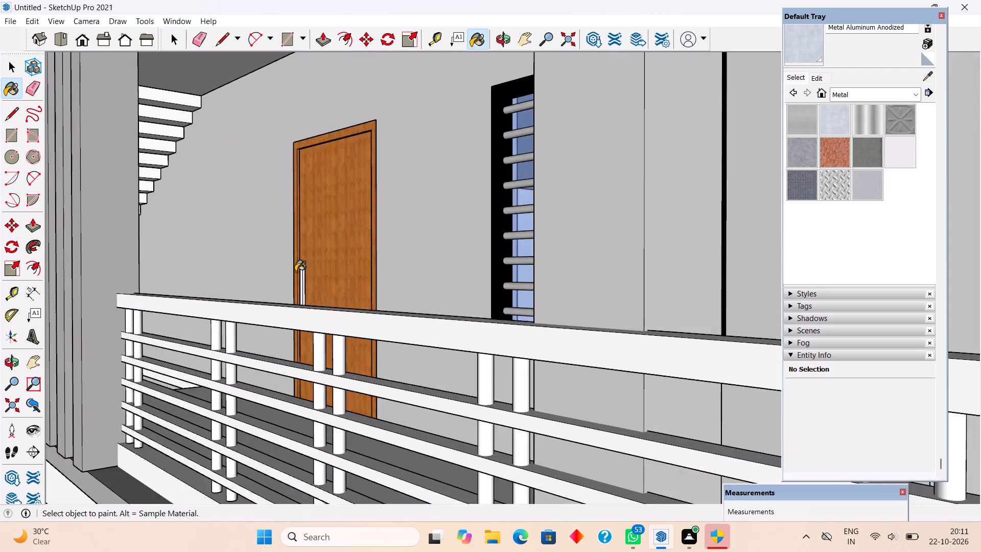
{"action": "scroll", "coordinate": [295, 271], "scroll_direction": "up", "scroll_amount": 2}
{"action": "left_click", "coordinate": [306, 271]}
{"action": "scroll", "coordinate": [306, 271], "scroll_direction": "down", "scroll_amount": 19}
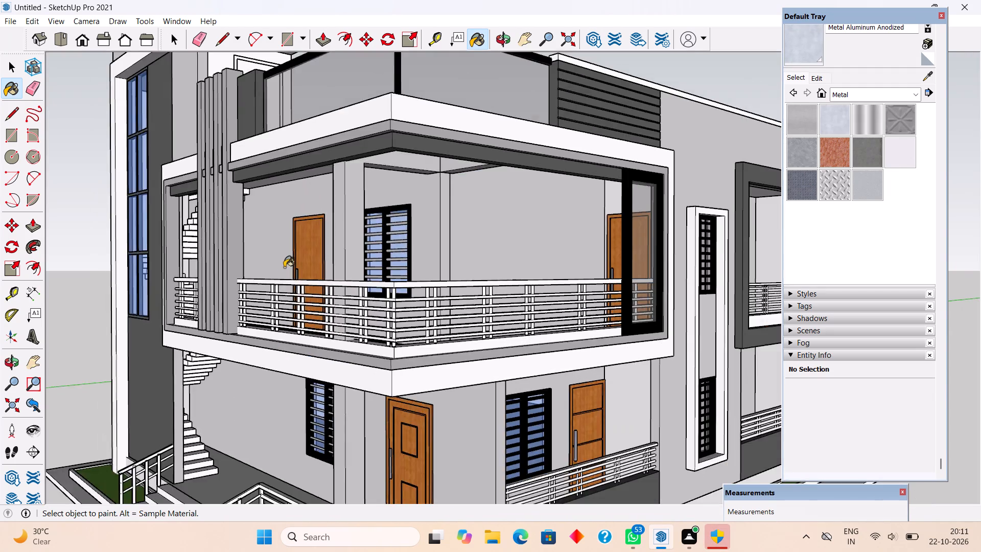
{"action": "scroll", "coordinate": [284, 267], "scroll_direction": "down", "scroll_amount": 3}
{"action": "middle_click_drag", "start_coordinate": [591, 277], "coordinate": [450, 301]}
{"action": "key", "text": "space"}
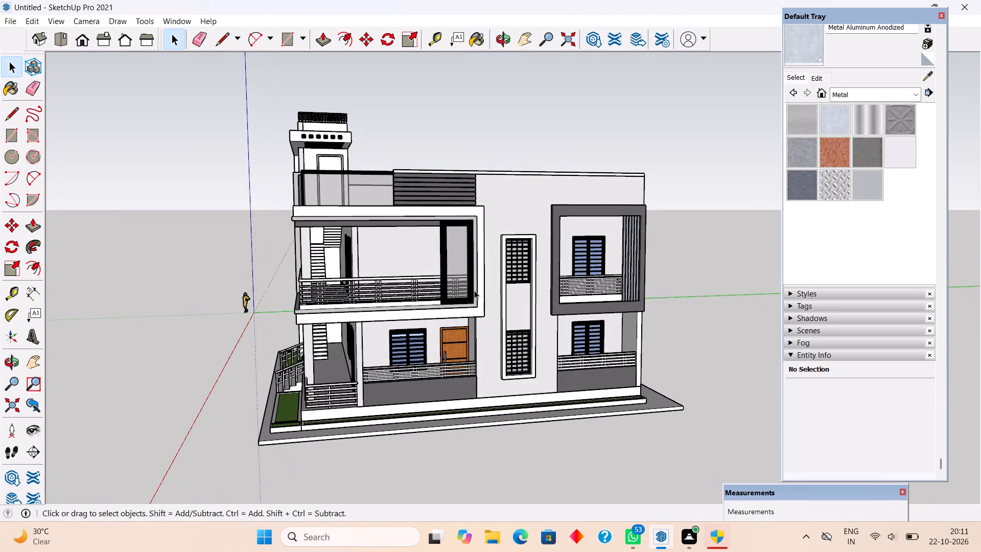
{"action": "left_click", "coordinate": [739, 216]}
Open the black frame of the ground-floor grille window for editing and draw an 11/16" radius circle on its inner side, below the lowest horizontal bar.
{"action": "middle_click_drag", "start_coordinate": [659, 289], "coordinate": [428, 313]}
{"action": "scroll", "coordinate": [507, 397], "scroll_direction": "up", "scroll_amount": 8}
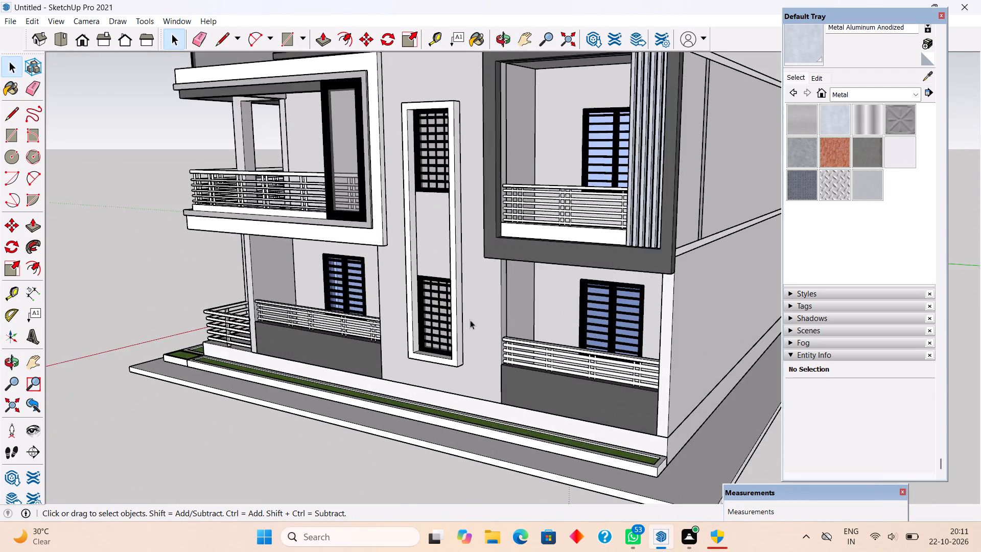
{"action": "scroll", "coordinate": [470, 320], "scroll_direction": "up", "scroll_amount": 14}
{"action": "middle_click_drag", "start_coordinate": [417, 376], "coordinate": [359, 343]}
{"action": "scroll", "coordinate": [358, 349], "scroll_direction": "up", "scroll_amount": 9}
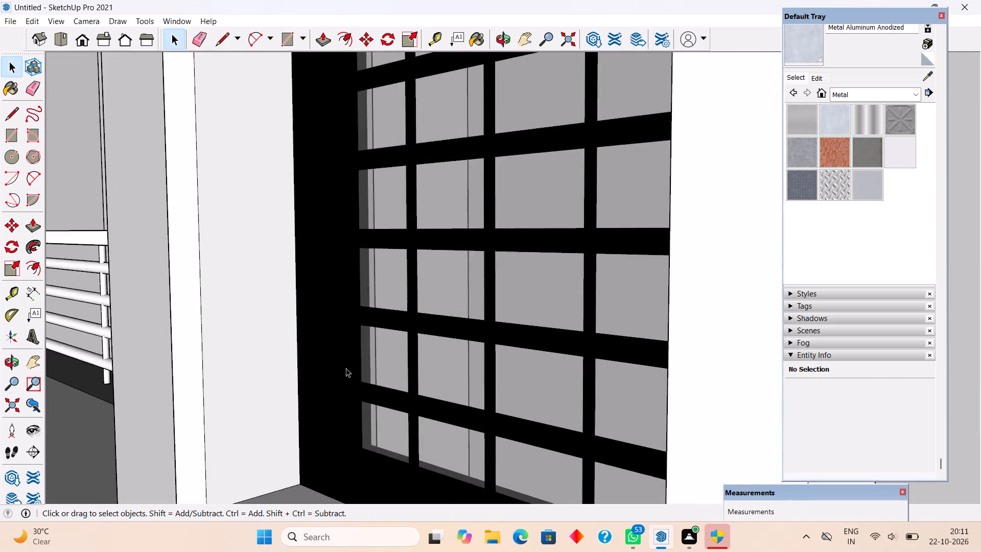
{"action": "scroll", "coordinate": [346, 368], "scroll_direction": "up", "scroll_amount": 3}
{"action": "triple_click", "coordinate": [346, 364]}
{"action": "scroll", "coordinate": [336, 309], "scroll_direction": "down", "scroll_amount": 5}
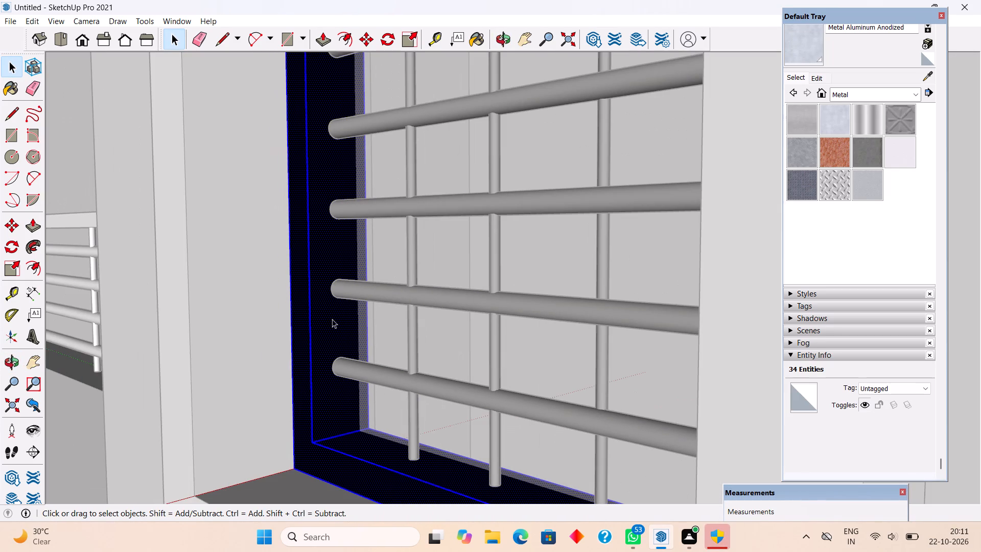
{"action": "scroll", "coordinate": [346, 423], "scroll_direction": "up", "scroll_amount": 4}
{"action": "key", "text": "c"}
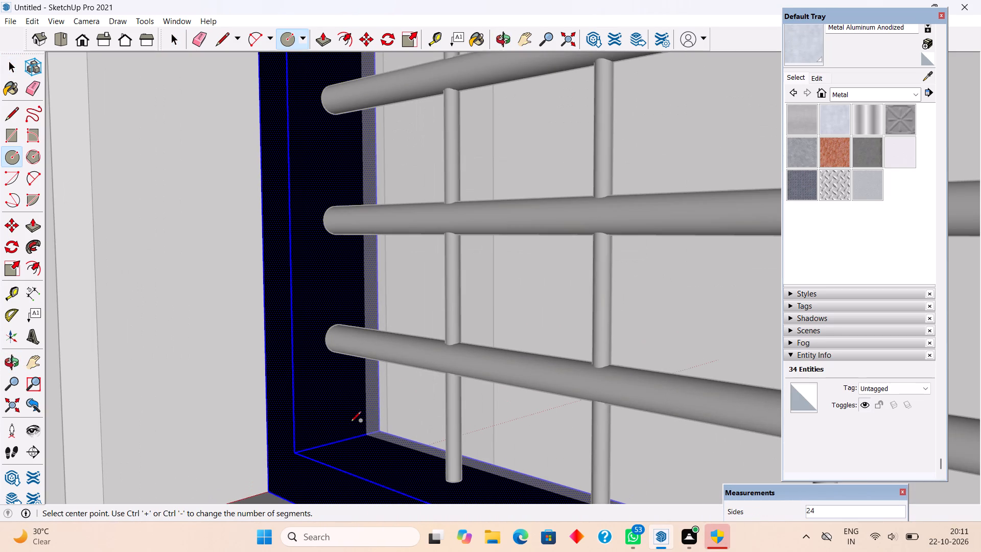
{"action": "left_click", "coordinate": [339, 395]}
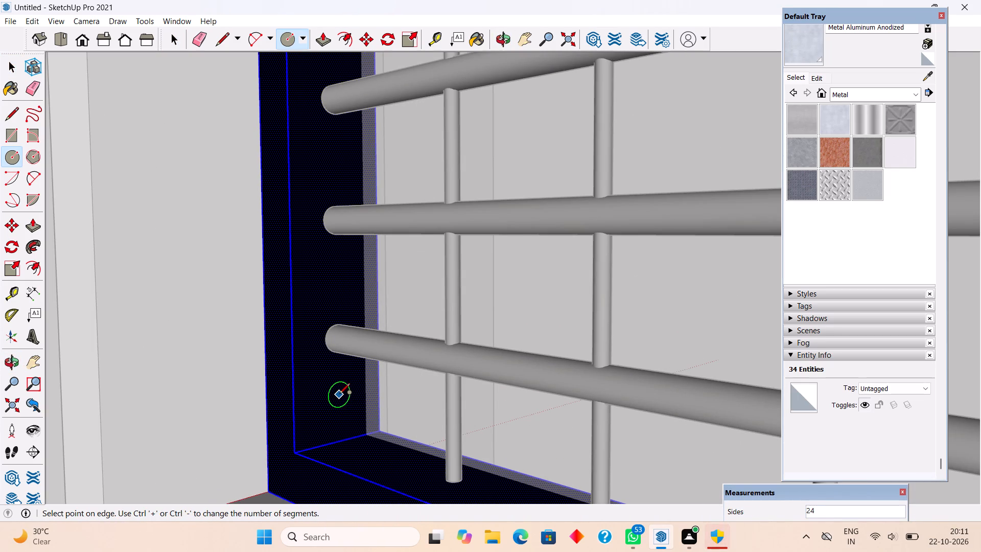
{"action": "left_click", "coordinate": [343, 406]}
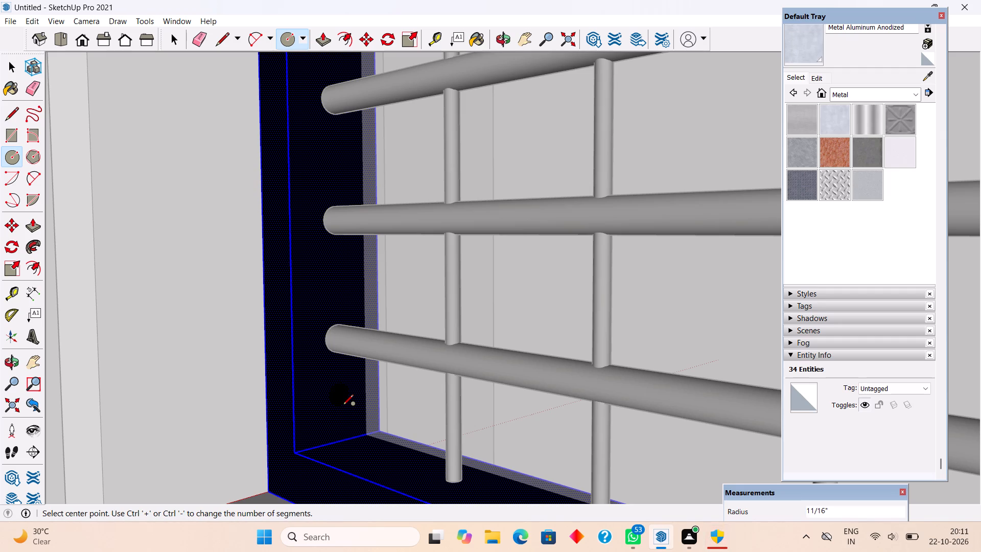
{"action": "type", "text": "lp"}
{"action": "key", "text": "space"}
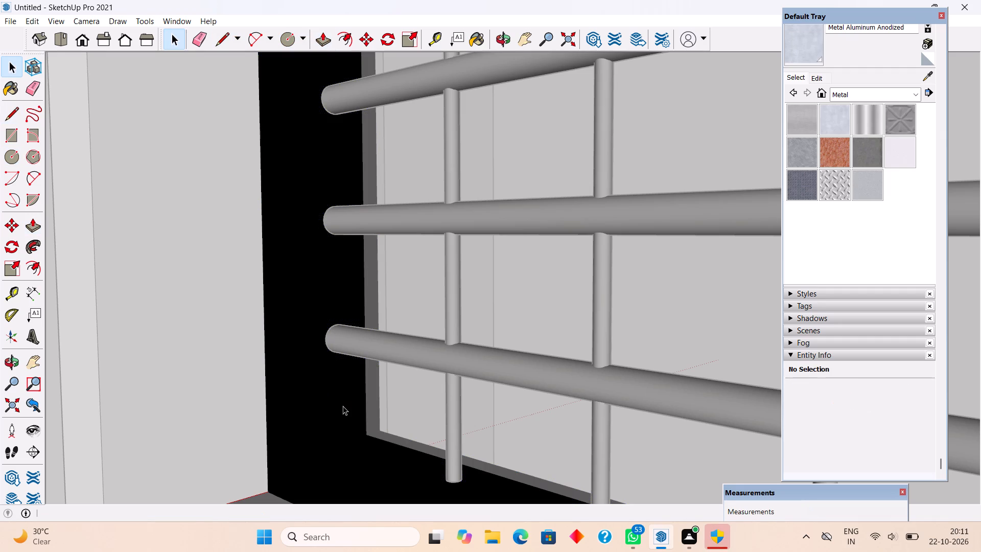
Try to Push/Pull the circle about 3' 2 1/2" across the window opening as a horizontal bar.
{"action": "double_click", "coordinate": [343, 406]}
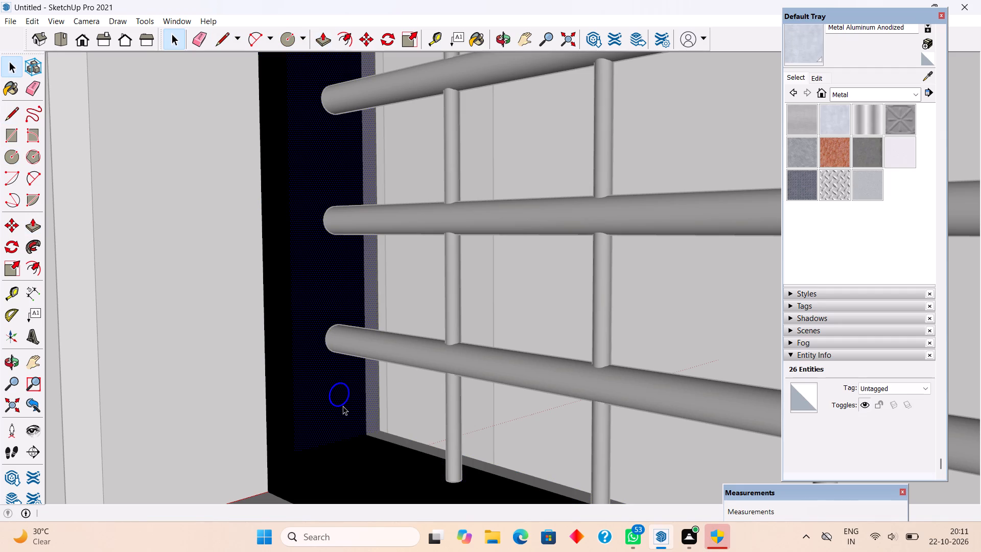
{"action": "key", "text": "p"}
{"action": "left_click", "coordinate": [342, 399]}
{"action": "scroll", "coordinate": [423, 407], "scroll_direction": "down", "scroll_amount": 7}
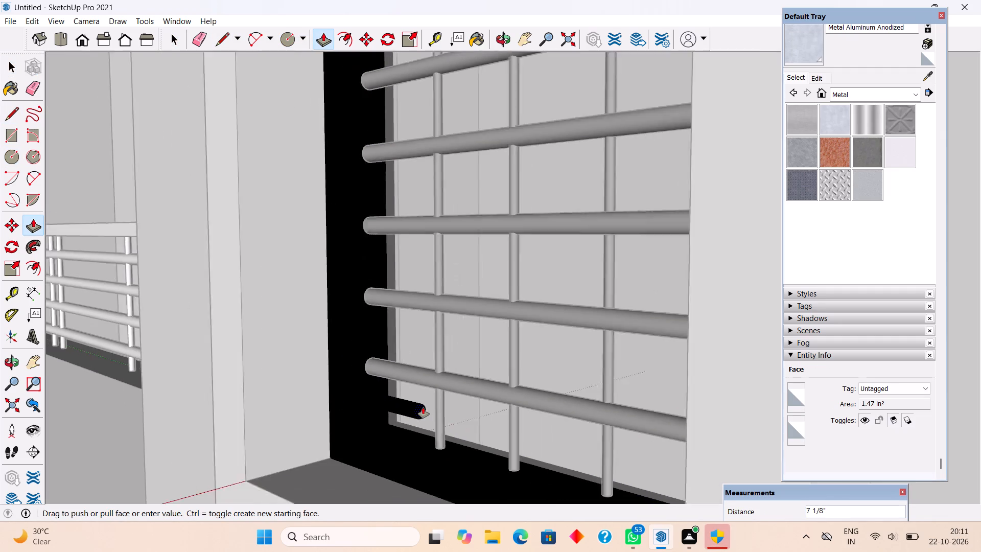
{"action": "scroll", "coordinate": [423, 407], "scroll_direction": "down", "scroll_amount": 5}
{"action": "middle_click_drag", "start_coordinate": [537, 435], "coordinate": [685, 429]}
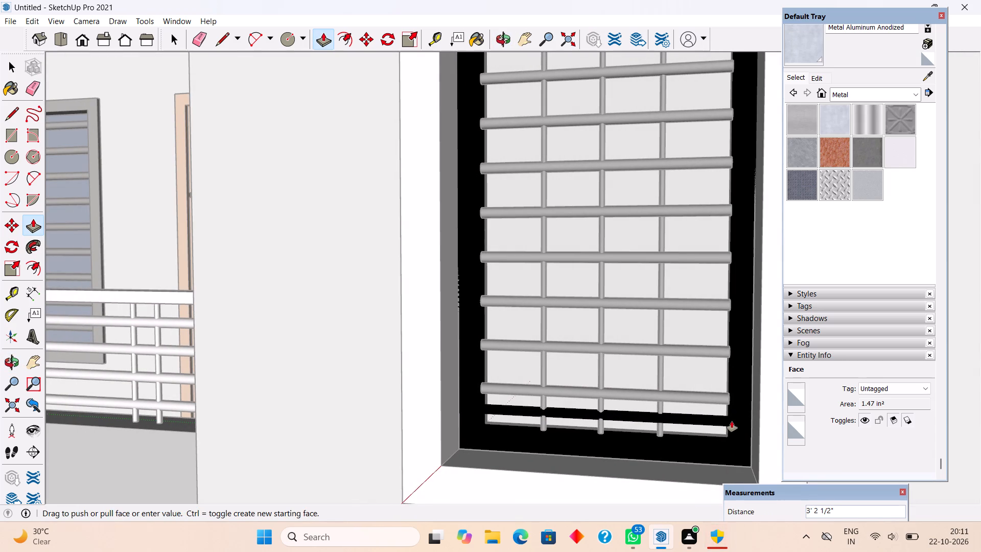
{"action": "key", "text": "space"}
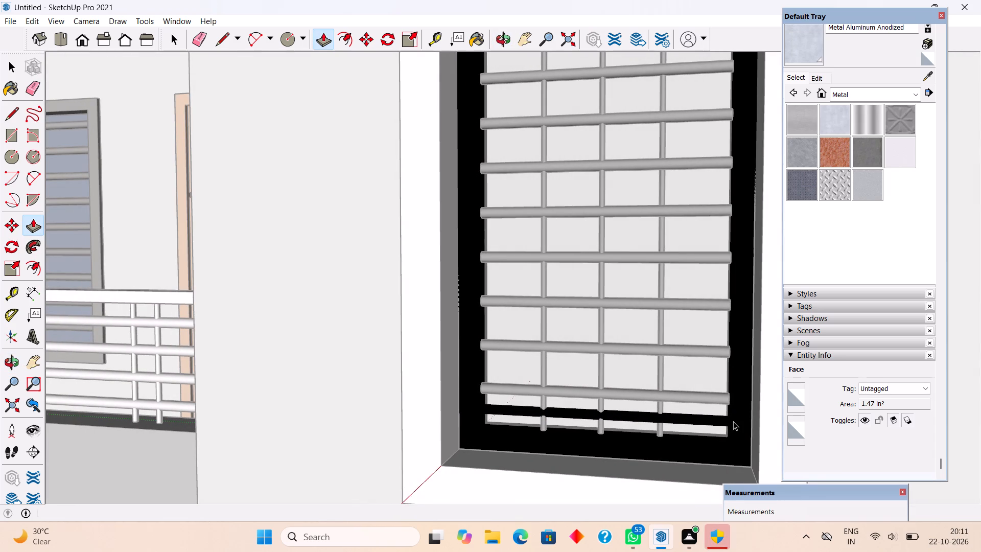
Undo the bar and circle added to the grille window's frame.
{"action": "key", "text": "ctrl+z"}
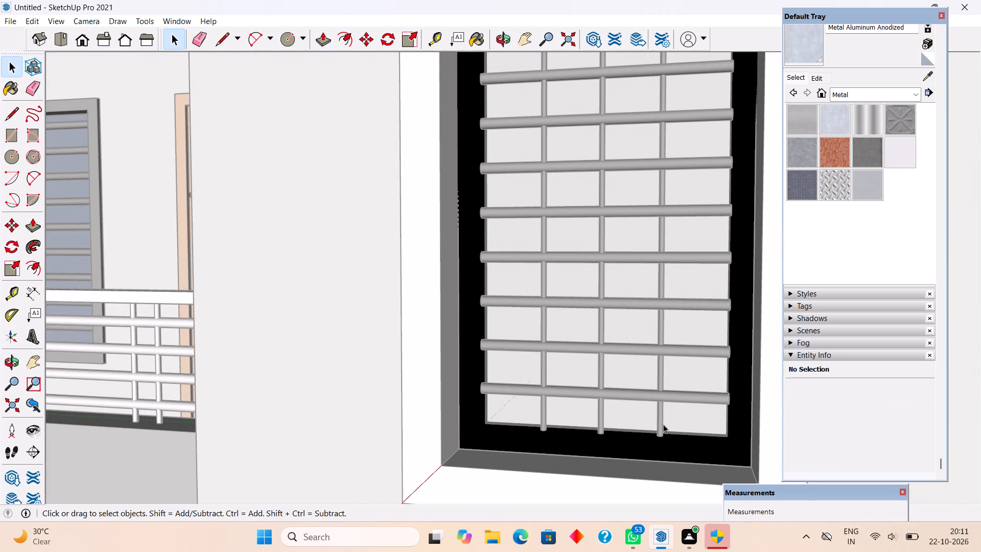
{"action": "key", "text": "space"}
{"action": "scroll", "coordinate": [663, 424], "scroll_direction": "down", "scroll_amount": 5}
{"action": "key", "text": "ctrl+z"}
Paint the black frame of the ground-floor grille window with the Aluminum material from the Metal collection.
{"action": "middle_click_drag", "start_coordinate": [610, 441], "coordinate": [408, 456]}
{"action": "scroll", "coordinate": [411, 440], "scroll_direction": "up", "scroll_amount": 14}
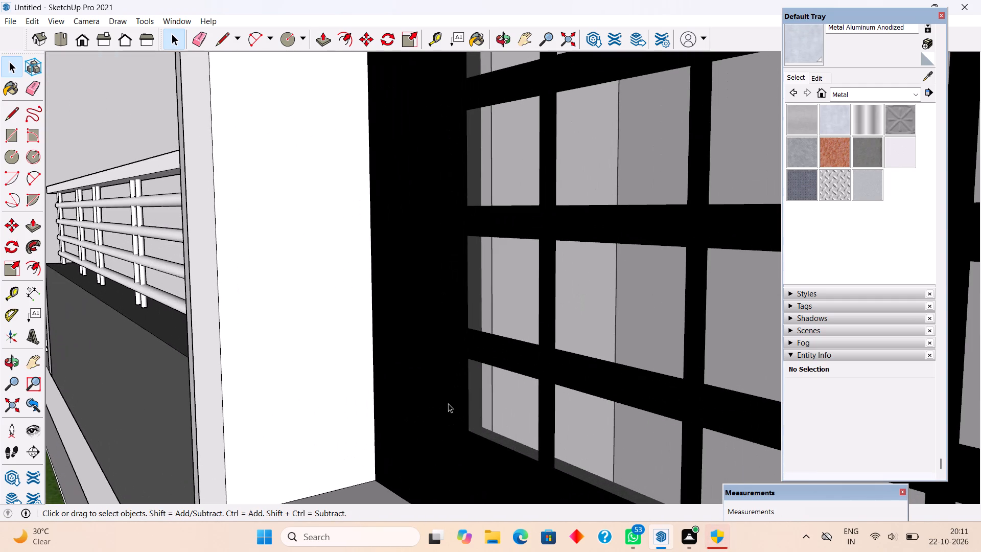
{"action": "left_click", "coordinate": [792, 120]}
{"action": "left_click", "coordinate": [438, 250]}
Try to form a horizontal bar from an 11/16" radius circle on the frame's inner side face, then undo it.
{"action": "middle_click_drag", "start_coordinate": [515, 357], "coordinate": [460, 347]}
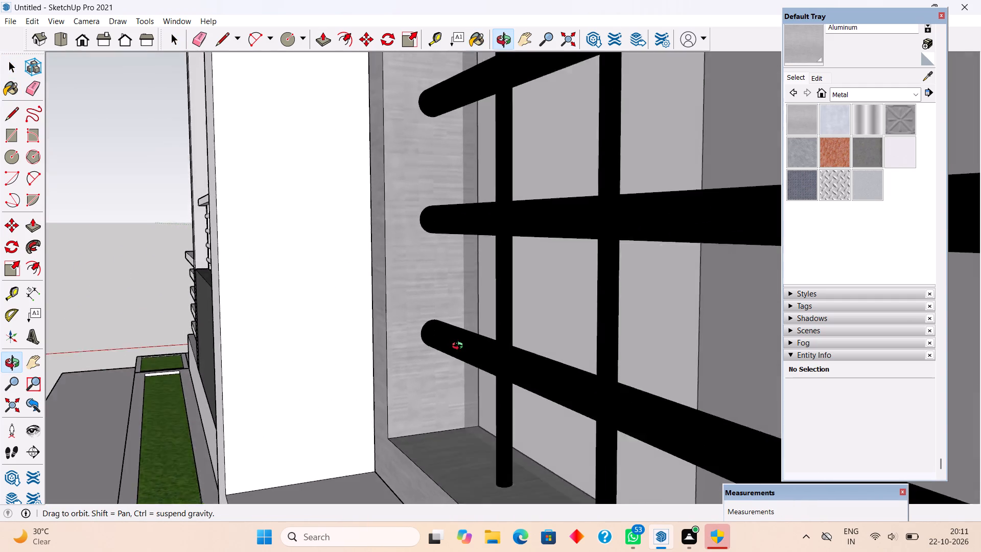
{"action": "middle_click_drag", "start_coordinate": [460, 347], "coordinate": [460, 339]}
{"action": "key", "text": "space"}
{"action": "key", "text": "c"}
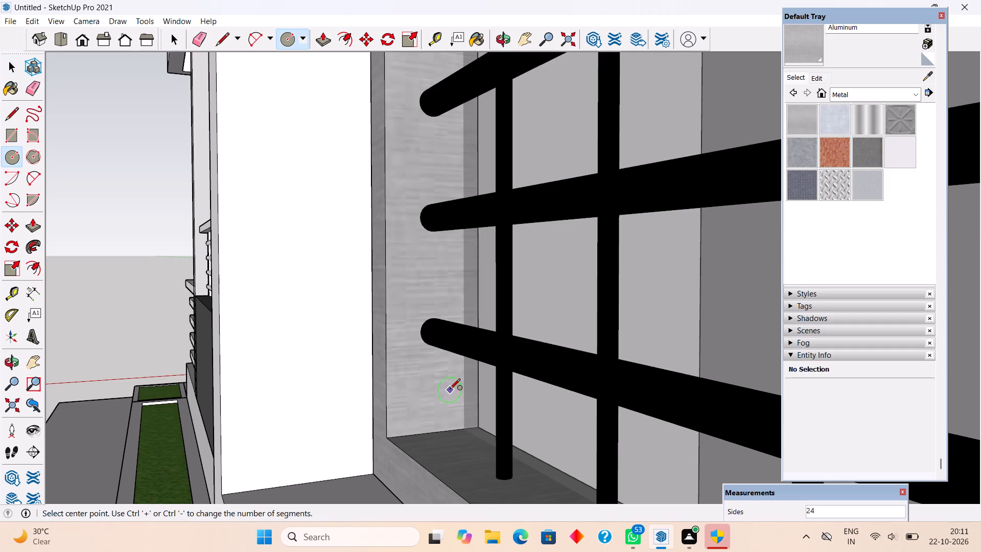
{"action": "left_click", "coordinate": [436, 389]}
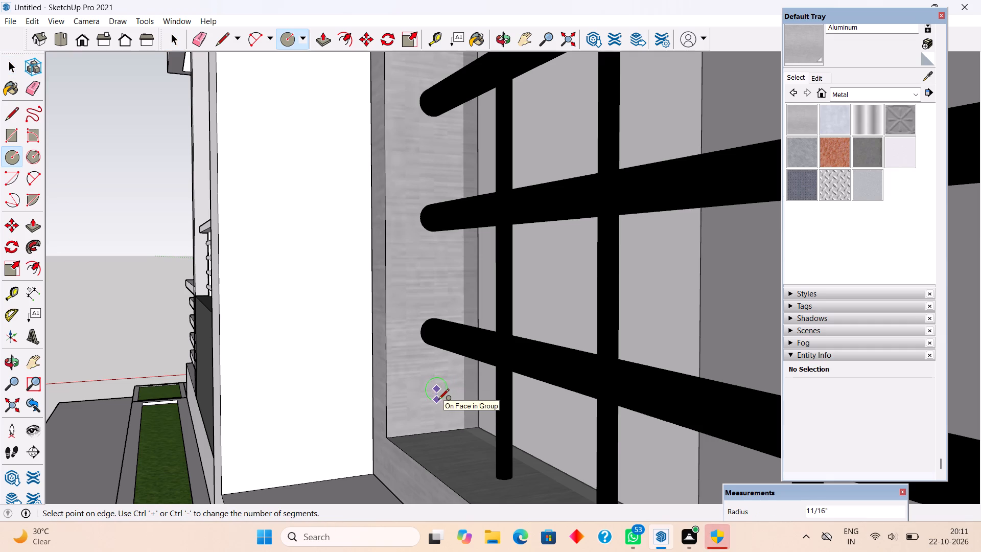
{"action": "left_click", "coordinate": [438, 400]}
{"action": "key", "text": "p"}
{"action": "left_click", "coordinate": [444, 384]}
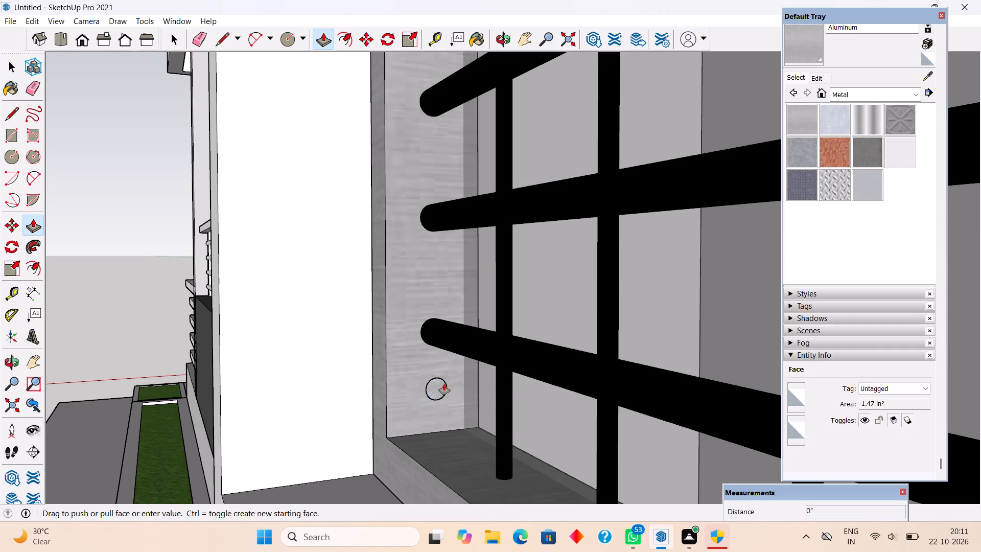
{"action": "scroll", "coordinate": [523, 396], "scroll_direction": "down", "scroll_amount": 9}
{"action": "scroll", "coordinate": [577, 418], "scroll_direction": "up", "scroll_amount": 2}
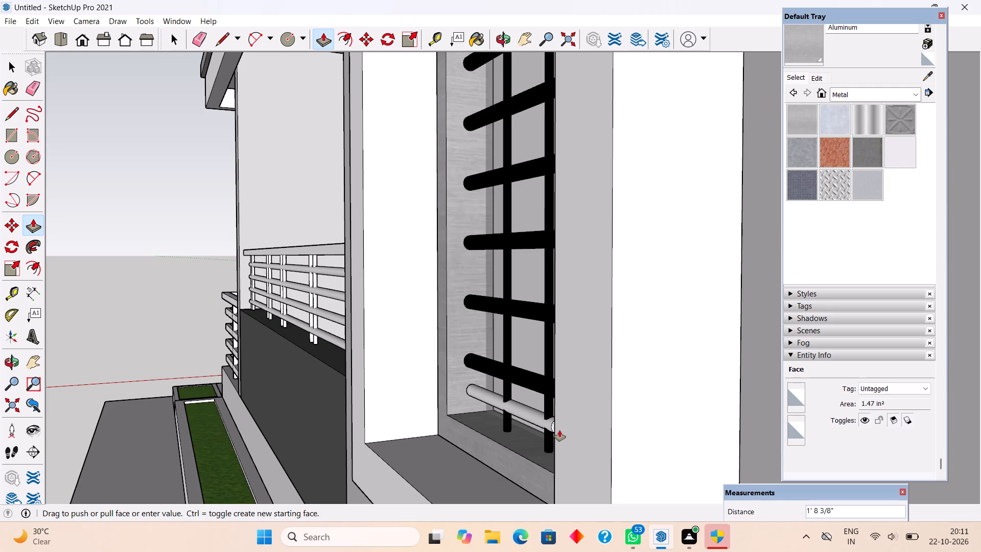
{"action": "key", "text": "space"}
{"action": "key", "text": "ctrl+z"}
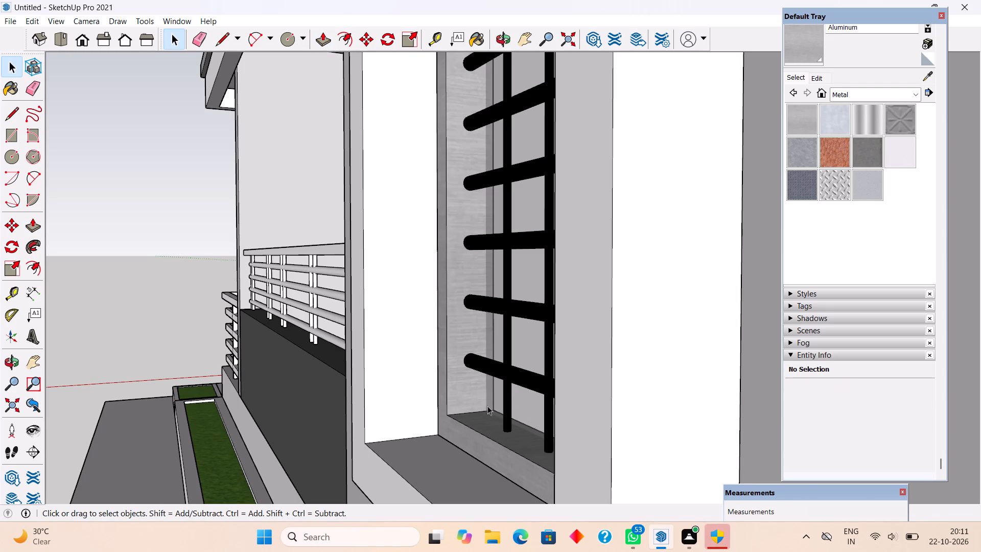
Place a vertical guide on the frame's inner side face, about 3" in from its front edge.
{"action": "scroll", "coordinate": [461, 406], "scroll_direction": "up", "scroll_amount": 3}
{"action": "key", "text": "t"}
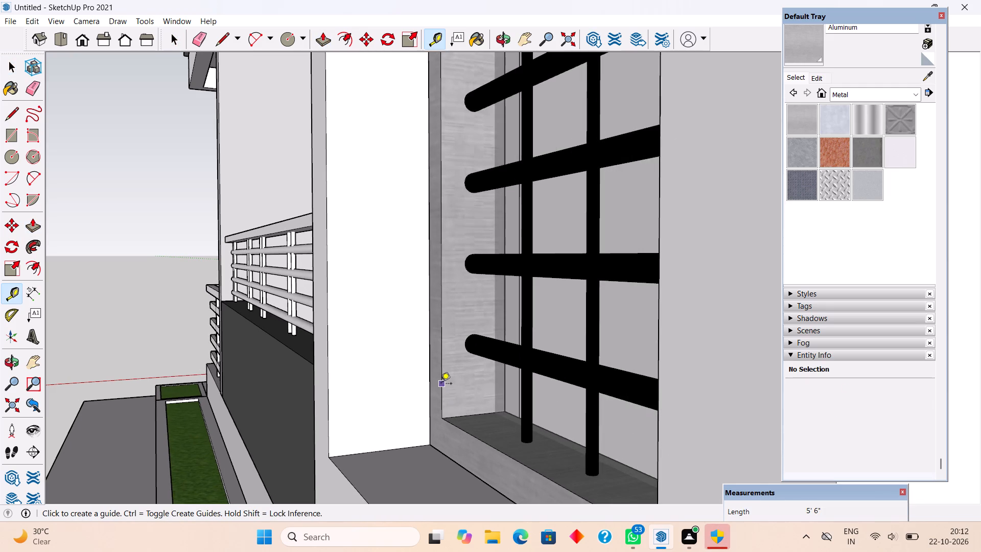
{"action": "left_click", "coordinate": [441, 384]}
{"action": "scroll", "coordinate": [481, 409], "scroll_direction": "up", "scroll_amount": 5}
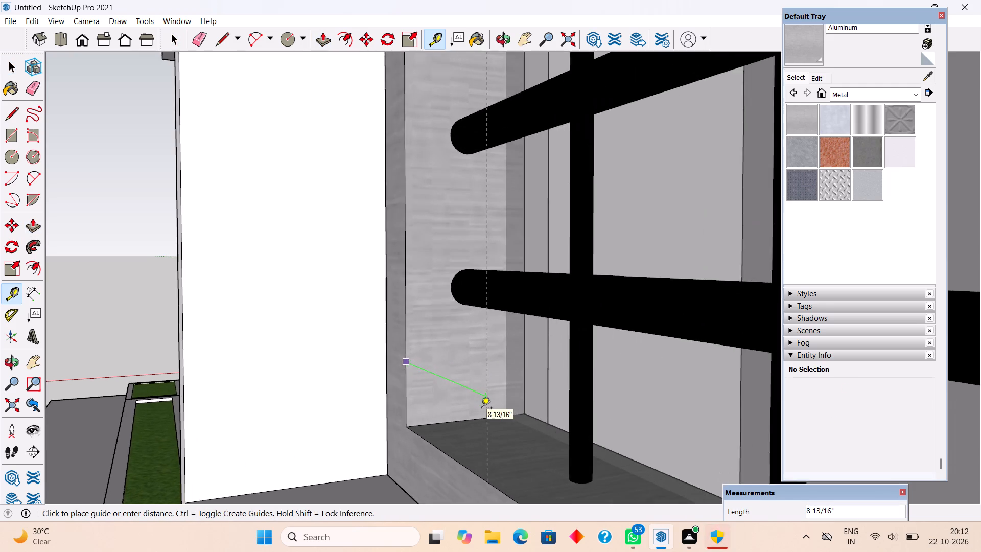
{"action": "scroll", "coordinate": [481, 409], "scroll_direction": "up", "scroll_amount": 9}
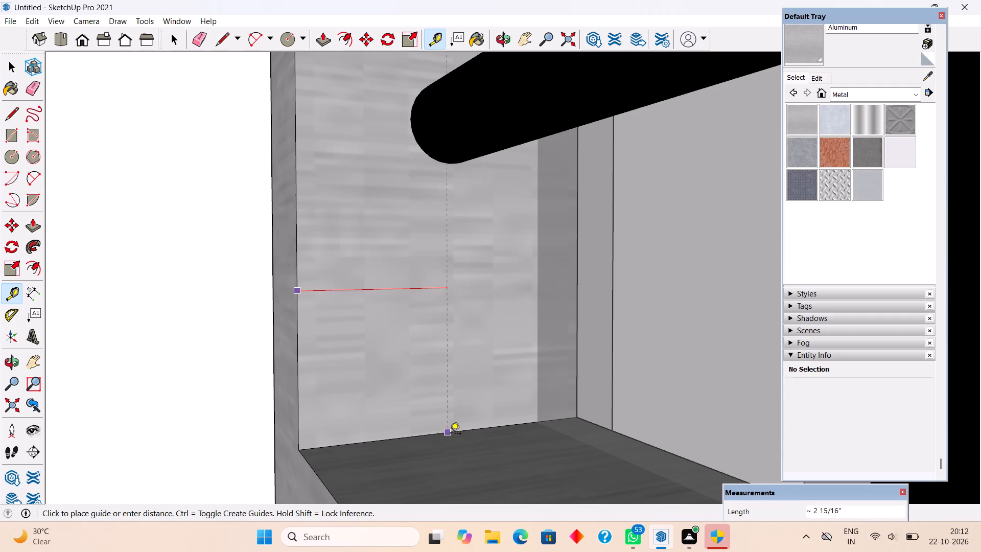
{"action": "left_click", "coordinate": [456, 434]}
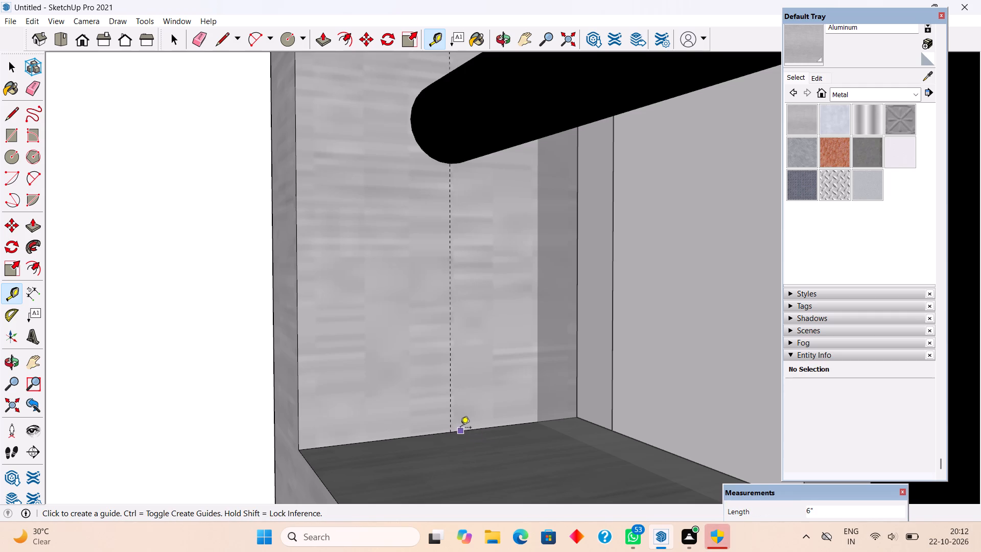
Draw a 5/16" radius circle on the guide below the lowest bar and Push/Pull it about 3' 5" across the opening.
{"action": "key", "text": "c"}
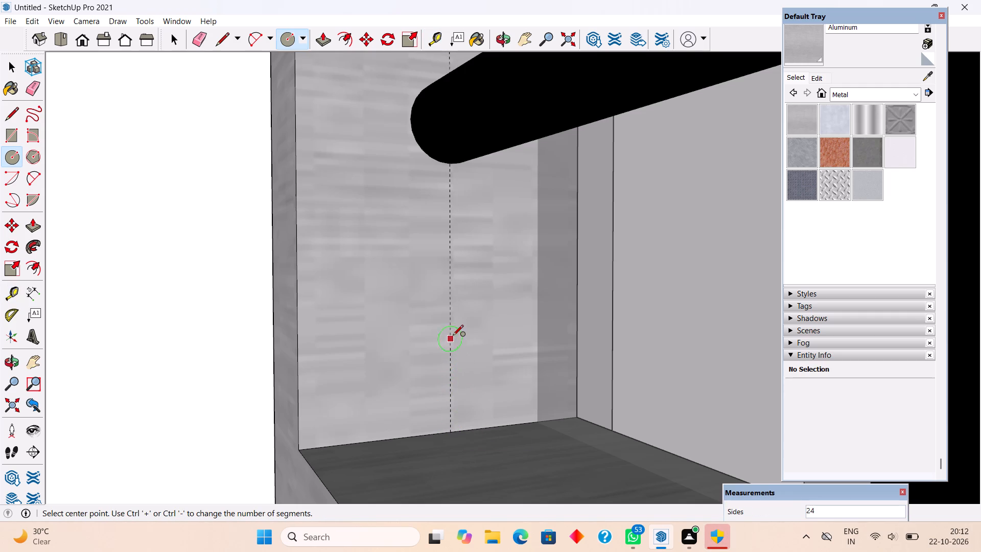
{"action": "left_click", "coordinate": [452, 306]}
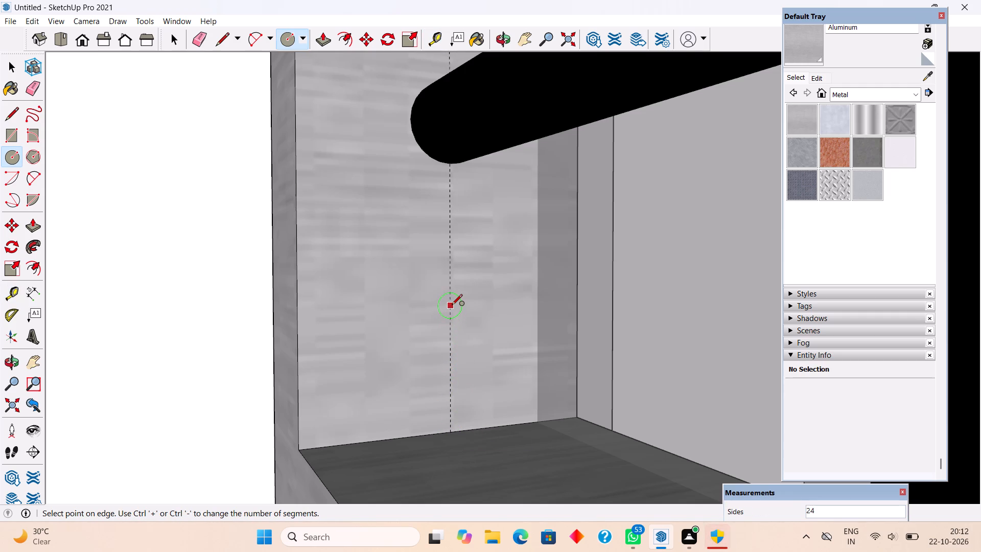
{"action": "left_click", "coordinate": [450, 320]}
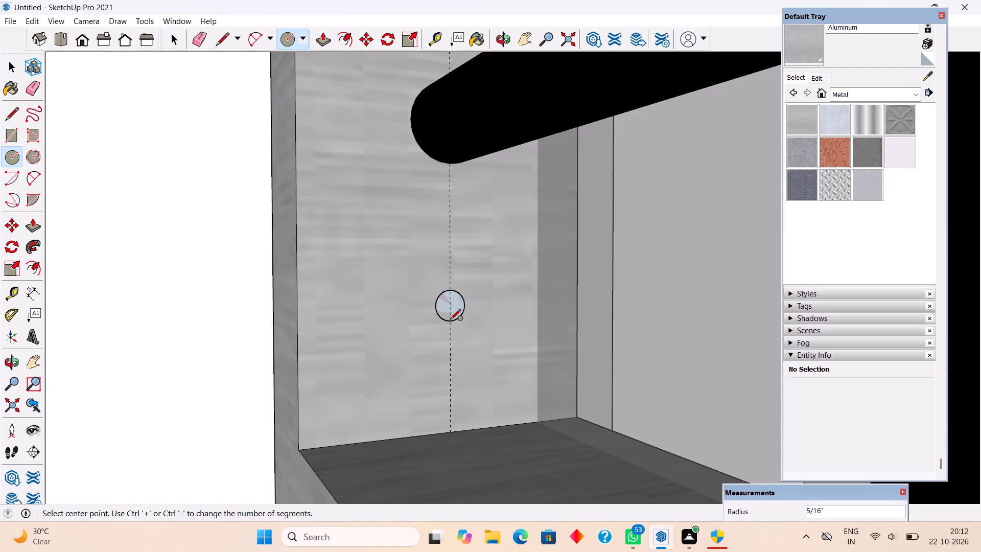
{"action": "key", "text": "p"}
{"action": "left_click", "coordinate": [450, 311]}
{"action": "scroll", "coordinate": [560, 311], "scroll_direction": "down", "scroll_amount": 12}
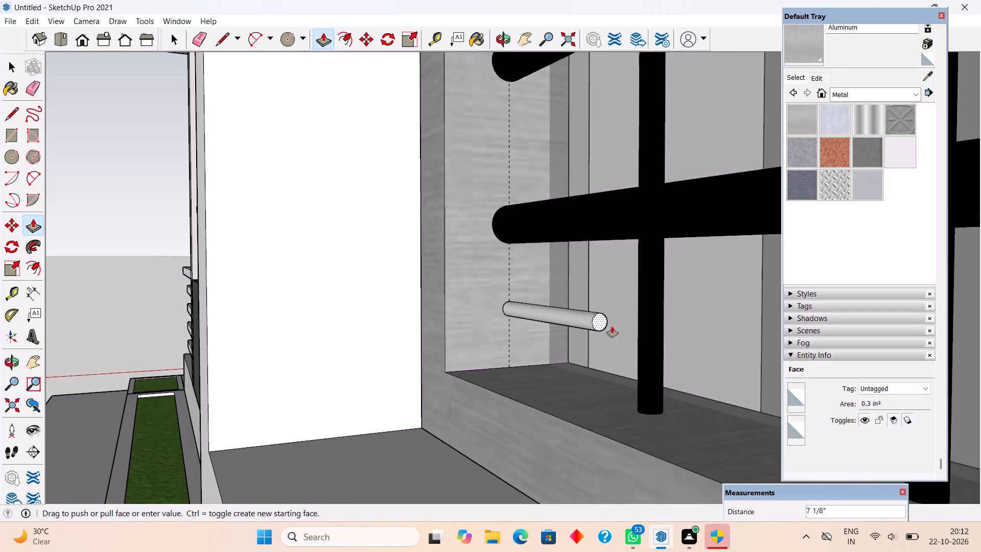
{"action": "scroll", "coordinate": [612, 327], "scroll_direction": "down", "scroll_amount": 18}
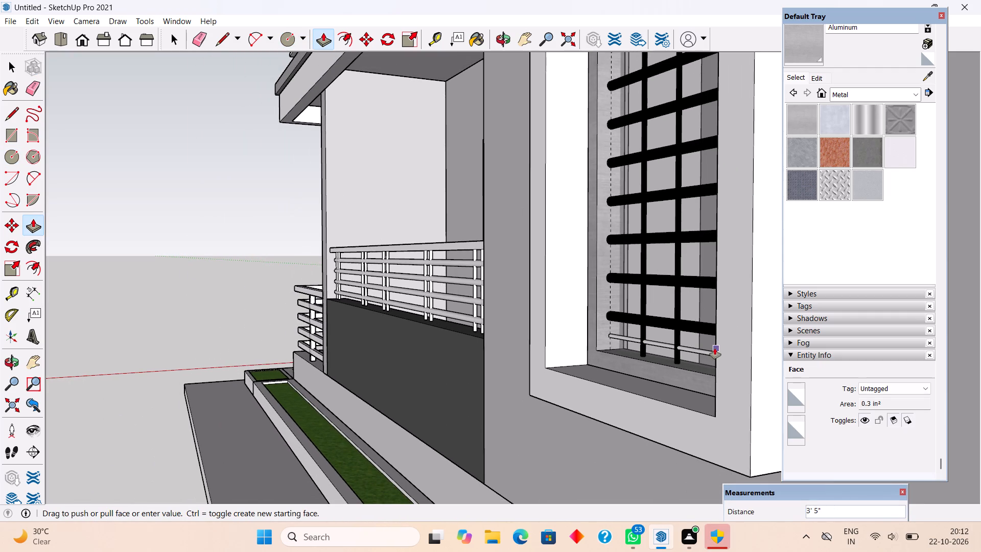
{"action": "left_click", "coordinate": [715, 347]}
{"action": "middle_click_drag", "start_coordinate": [723, 386], "coordinate": [955, 406]}
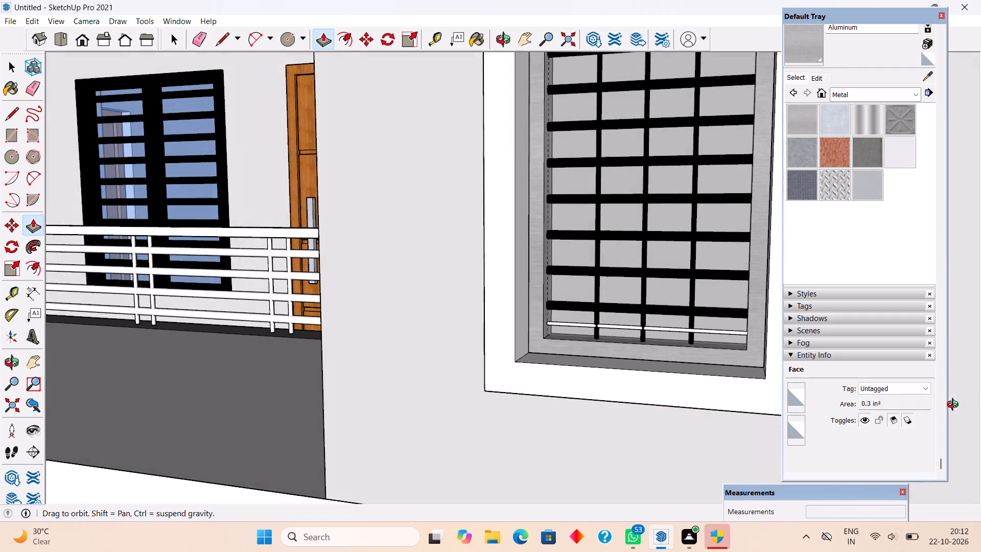
Group the thin white bar below the lowest black bar of the ground-floor grille, and nudge it about 3/16".
{"action": "middle_click_drag", "start_coordinate": [955, 406], "coordinate": [956, 406]}
{"action": "key", "text": "space"}
{"action": "scroll", "coordinate": [626, 333], "scroll_direction": "up", "scroll_amount": 7}
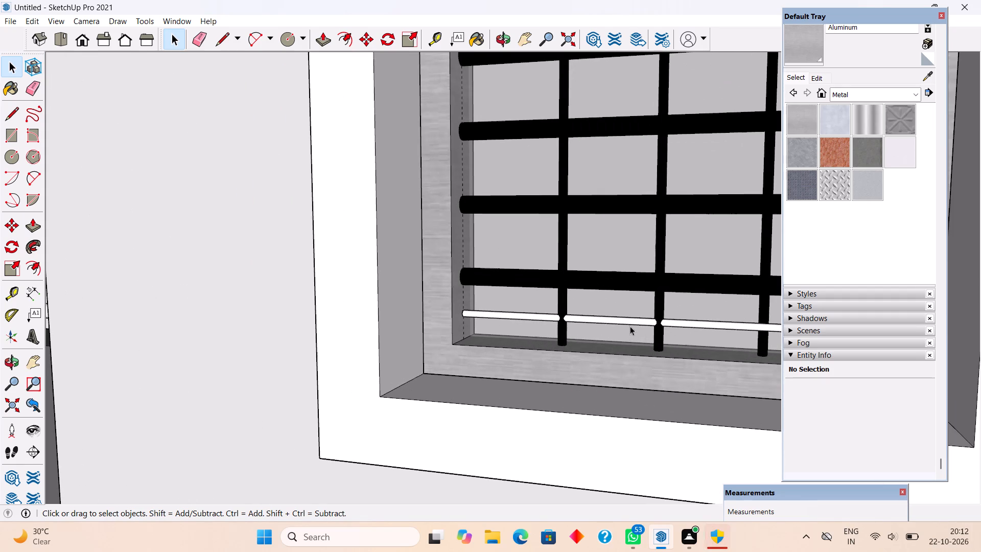
{"action": "middle_click_drag", "start_coordinate": [559, 344], "coordinate": [516, 378]}
{"action": "scroll", "coordinate": [473, 333], "scroll_direction": "up", "scroll_amount": 8}
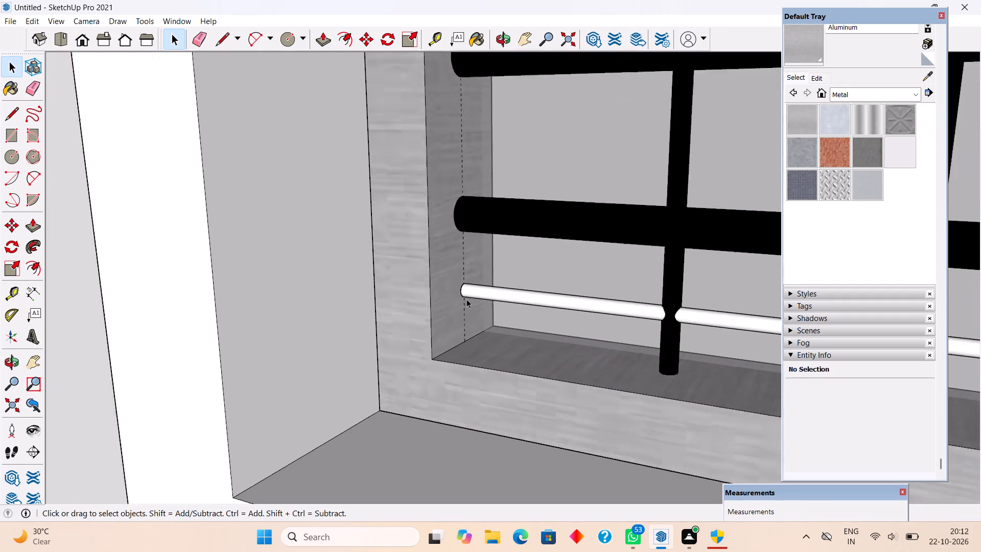
{"action": "scroll", "coordinate": [466, 299], "scroll_direction": "up", "scroll_amount": 2}
{"action": "left_click", "coordinate": [468, 294]}
{"action": "scroll", "coordinate": [468, 294], "scroll_direction": "up", "scroll_amount": 5}
{"action": "triple_click", "coordinate": [471, 289]}
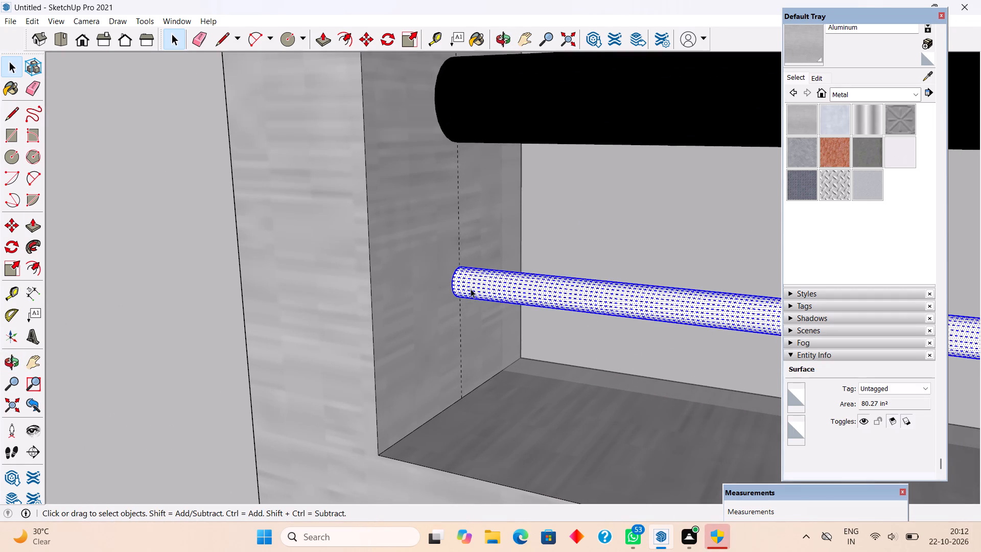
{"action": "right_click", "coordinate": [471, 289]}
{"action": "left_click", "coordinate": [526, 163]}
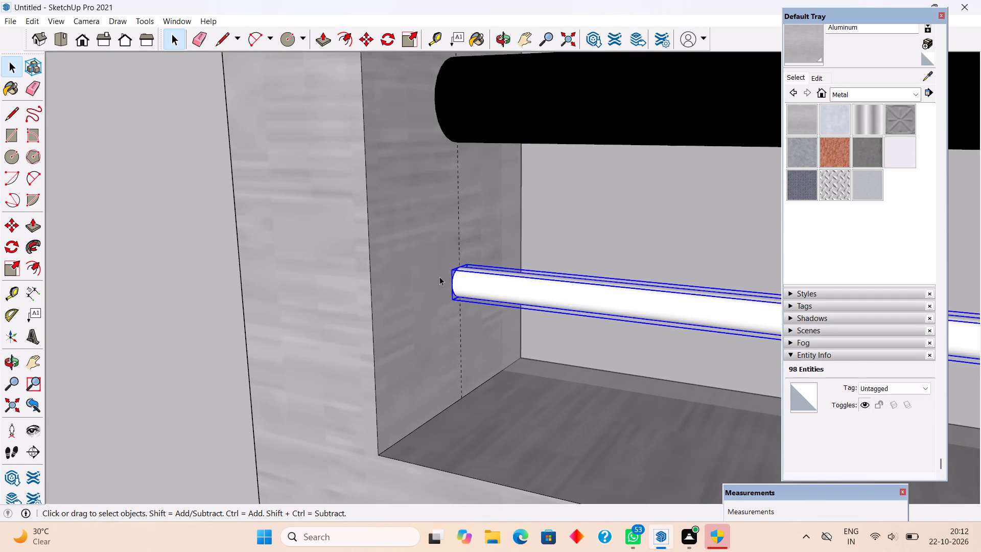
{"action": "scroll", "coordinate": [439, 277], "scroll_direction": "up", "scroll_amount": 4}
{"action": "scroll", "coordinate": [455, 318], "scroll_direction": "up", "scroll_amount": 4}
{"action": "key", "text": "m"}
{"action": "left_click", "coordinate": [478, 286]}
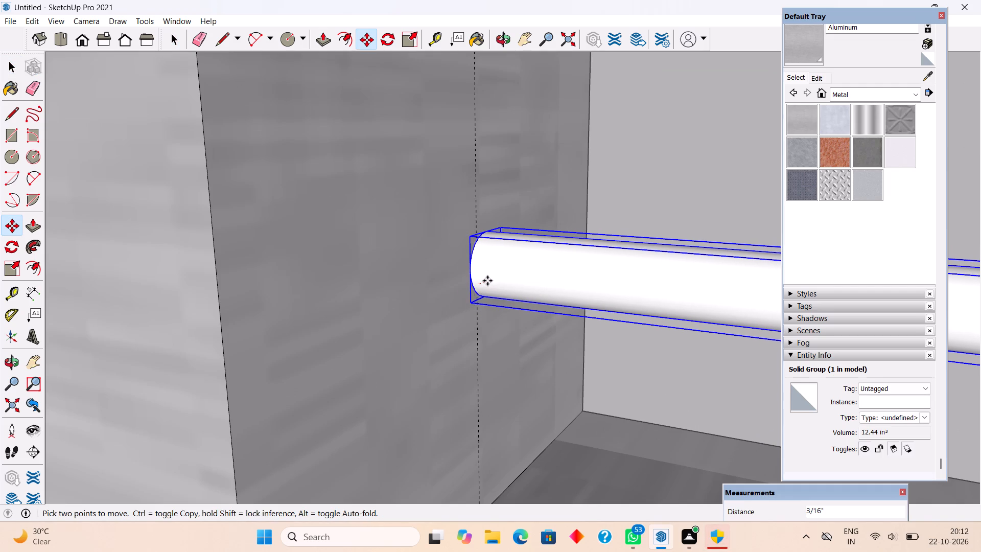
{"action": "left_click", "coordinate": [487, 281]}
Copy the grouped white bar 7" straight up and repeat it as an x7 array between the black bars.
{"action": "scroll", "coordinate": [435, 281], "scroll_direction": "down", "scroll_amount": 17}
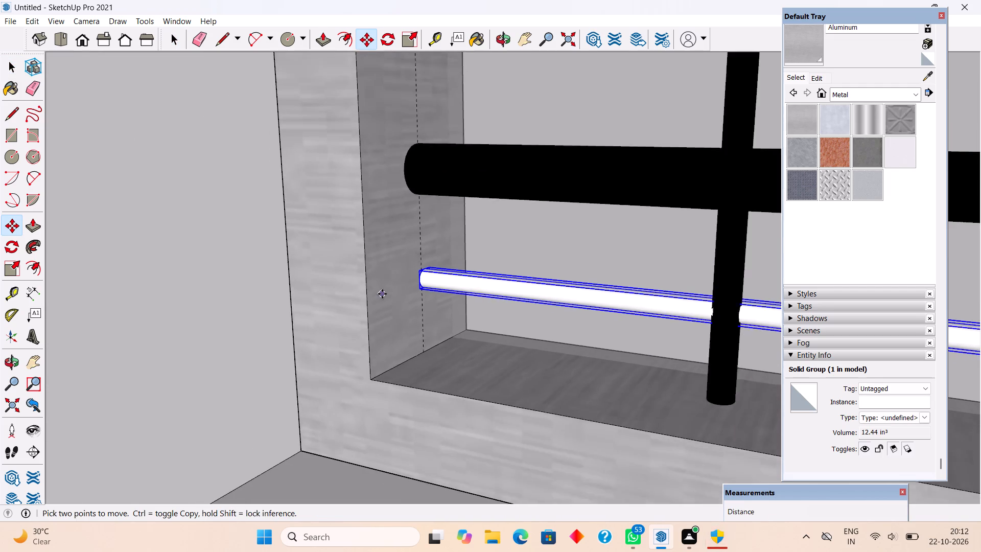
{"action": "scroll", "coordinate": [382, 294], "scroll_direction": "down", "scroll_amount": 1}
{"action": "middle_click_drag", "start_coordinate": [467, 302], "coordinate": [382, 324]}
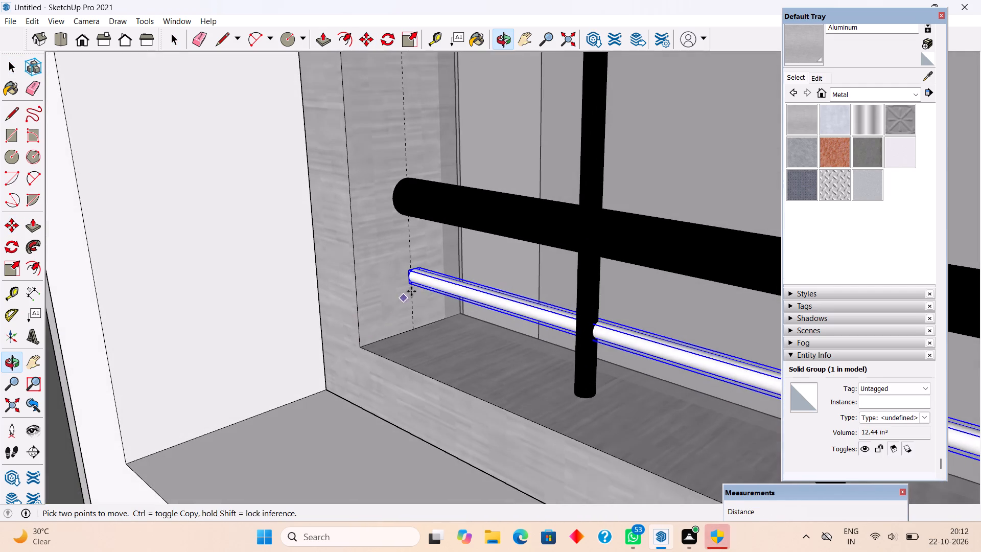
{"action": "left_click", "coordinate": [423, 272]}
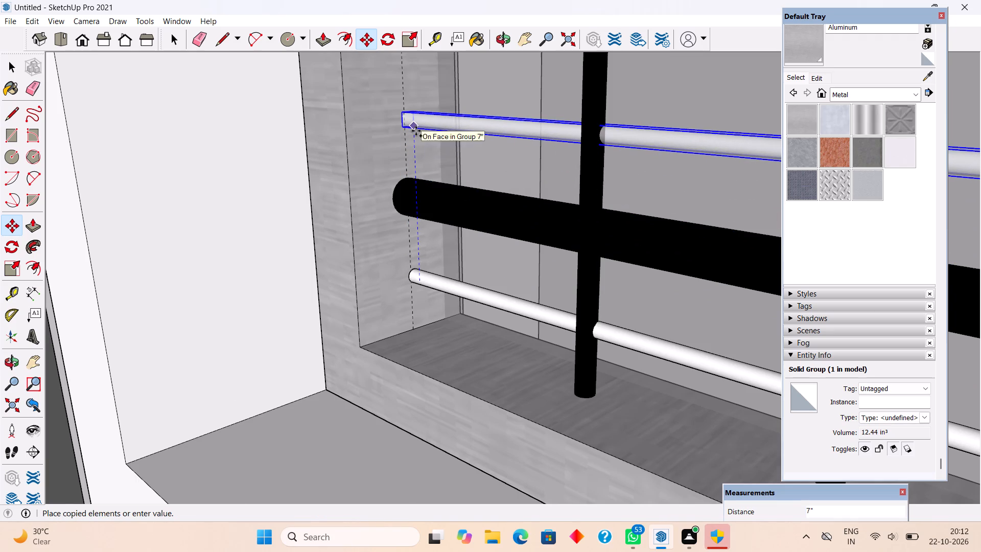
{"action": "scroll", "coordinate": [415, 131], "scroll_direction": "down", "scroll_amount": 5}
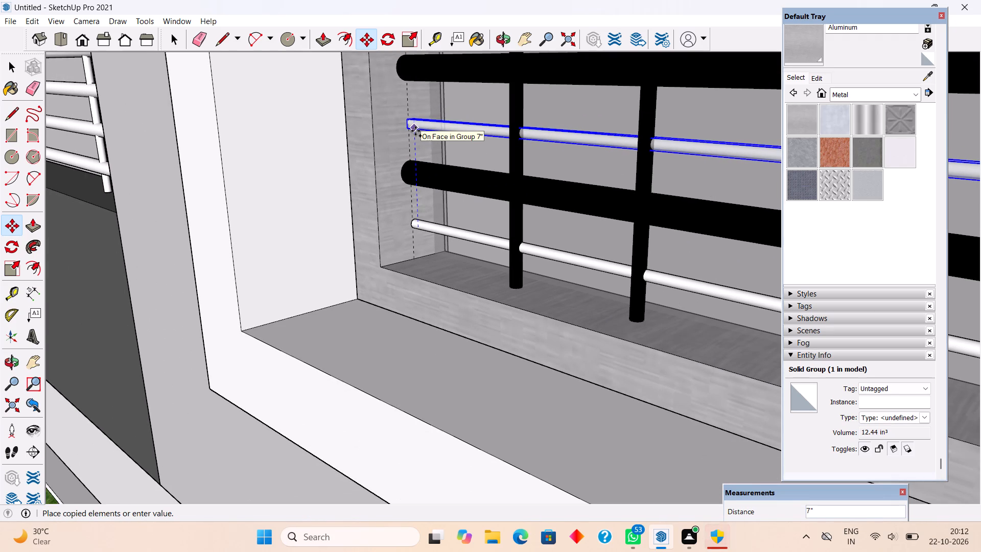
{"action": "key", "text": "7"}
{"action": "key", "text": "shift+quotedbl"}
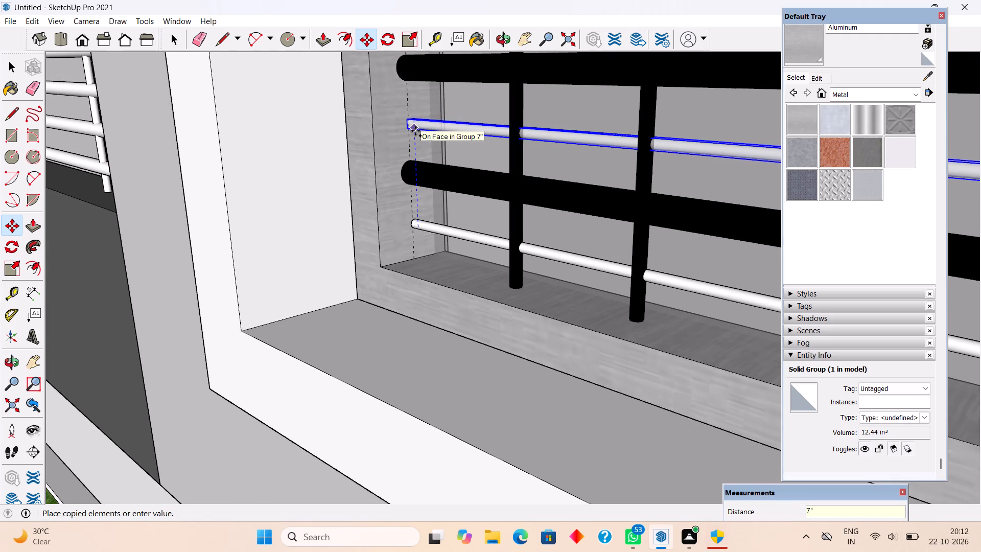
{"action": "key", "text": "Return"}
{"action": "key", "text": "x"}
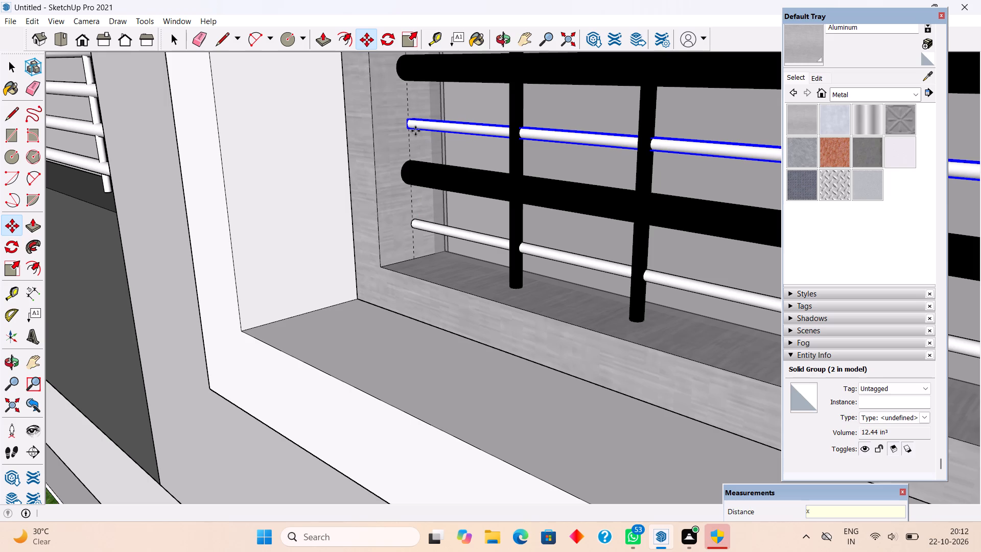
{"action": "key", "text": "7"}
{"action": "key", "text": "Return"}
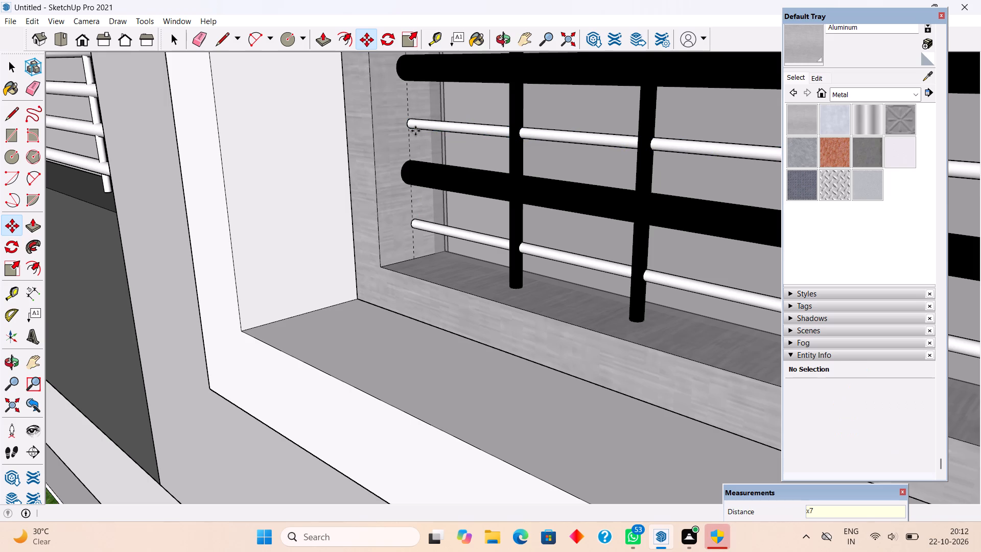
Copy the topmost white bar 7" straight up and repeat it as an x2 array to reach the grille's top.
{"action": "scroll", "coordinate": [416, 133], "scroll_direction": "down", "scroll_amount": 9}
{"action": "scroll", "coordinate": [445, 242], "scroll_direction": "down", "scroll_amount": 15}
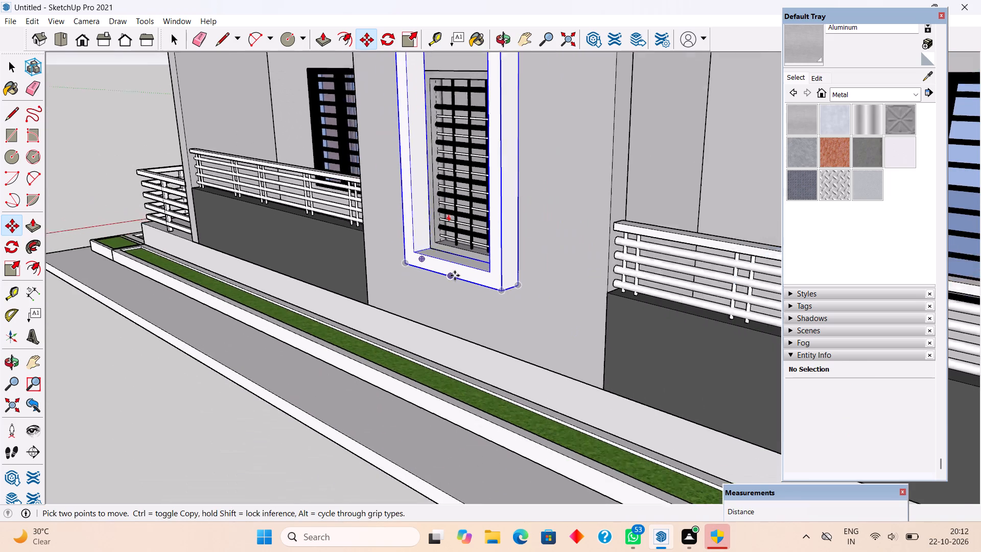
{"action": "scroll", "coordinate": [455, 112], "scroll_direction": "up", "scroll_amount": 8}
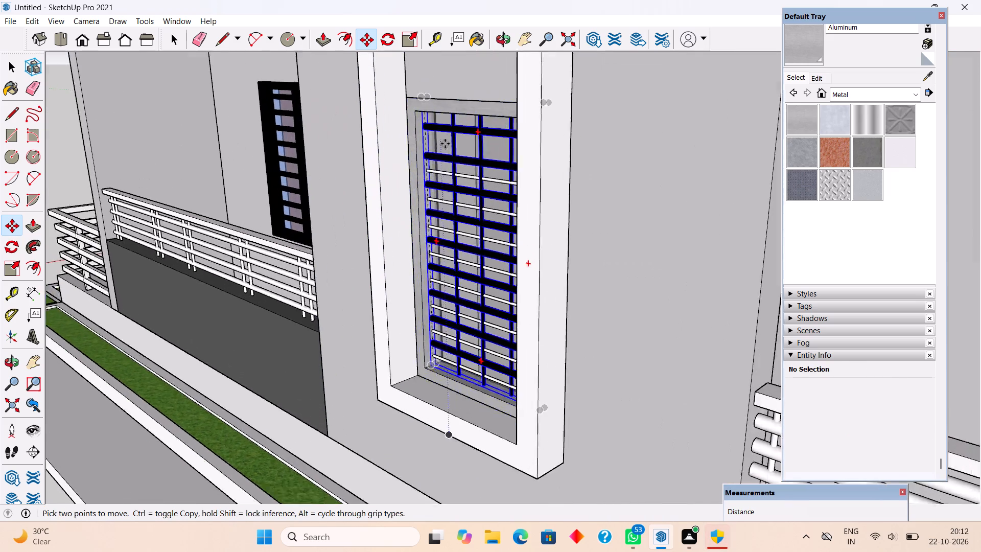
{"action": "scroll", "coordinate": [445, 144], "scroll_direction": "up", "scroll_amount": 3}
{"action": "scroll", "coordinate": [443, 206], "scroll_direction": "up", "scroll_amount": 8}
{"action": "left_click", "coordinate": [451, 179]}
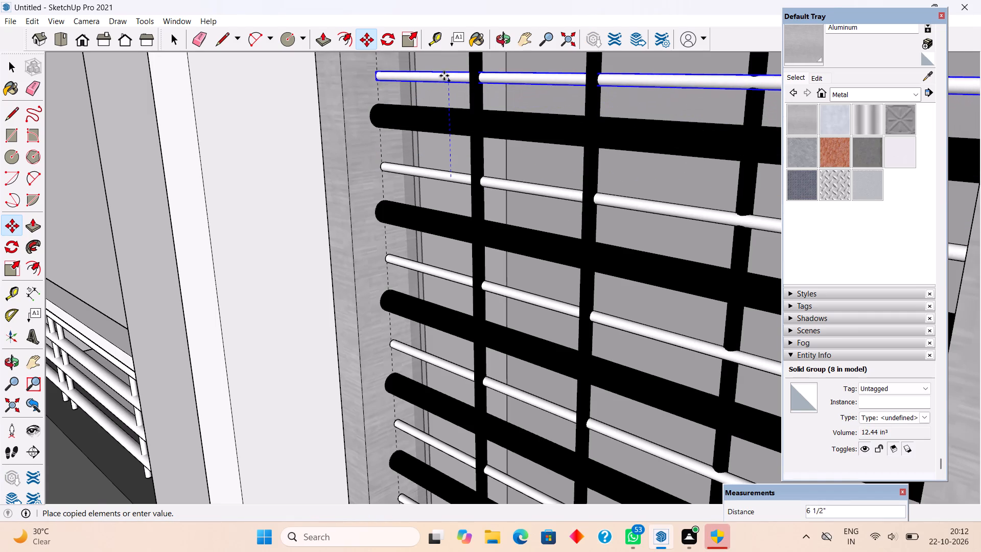
{"action": "type", "text": "7\""}
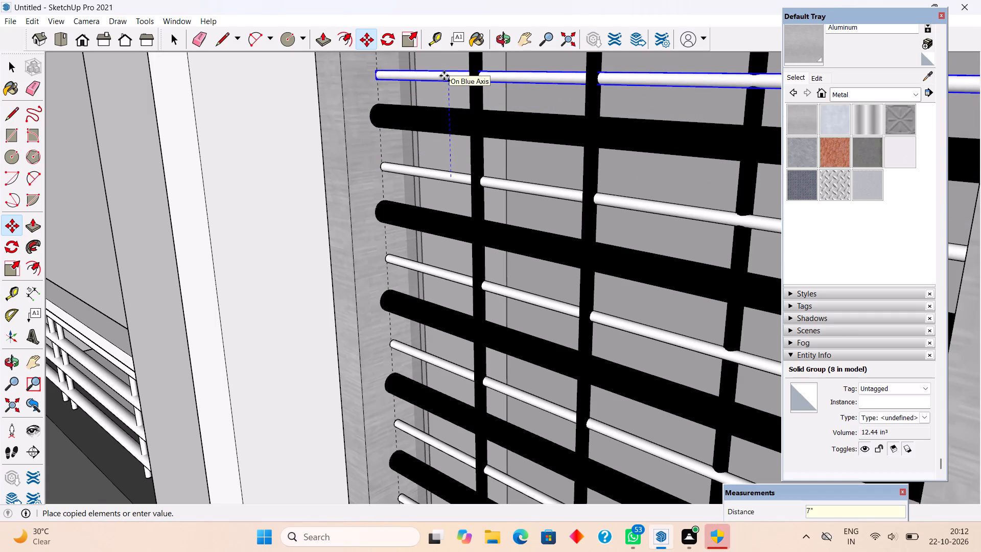
{"action": "key", "text": "Return"}
{"action": "type", "text": "x2"}
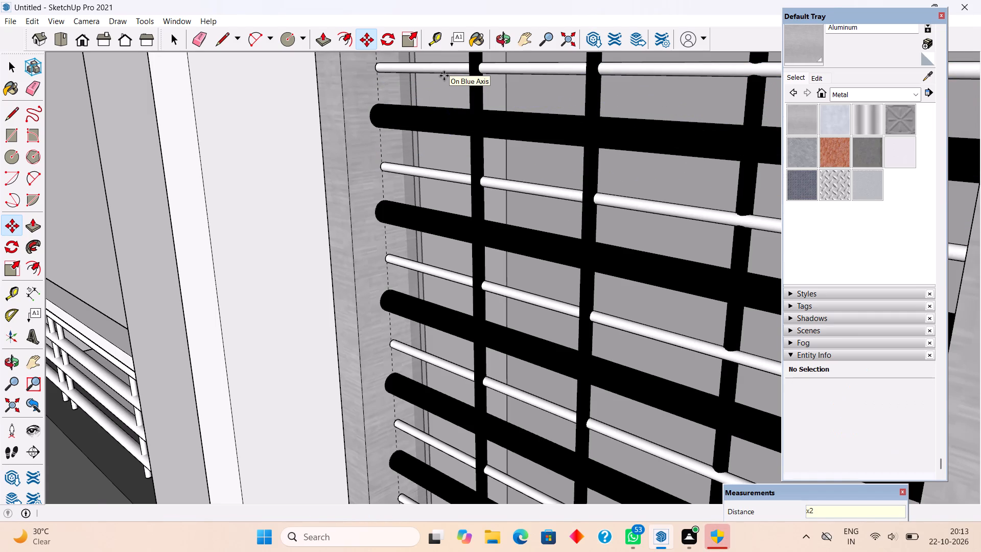
{"action": "key", "text": "Return"}
Examine the ground-floor grille window with its added white bars from several angles and against the whole facade.
{"action": "scroll", "coordinate": [444, 76], "scroll_direction": "down", "scroll_amount": 4}
{"action": "scroll", "coordinate": [474, 132], "scroll_direction": "down", "scroll_amount": 6}
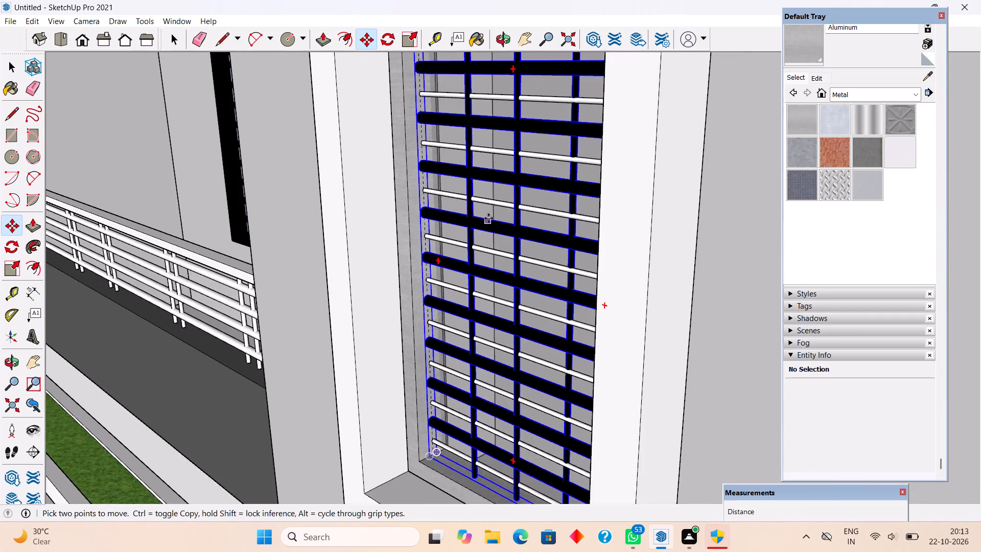
{"action": "scroll", "coordinate": [488, 218], "scroll_direction": "down", "scroll_amount": 4}
{"action": "key", "text": "space"}
{"action": "scroll", "coordinate": [494, 232], "scroll_direction": "down", "scroll_amount": 8}
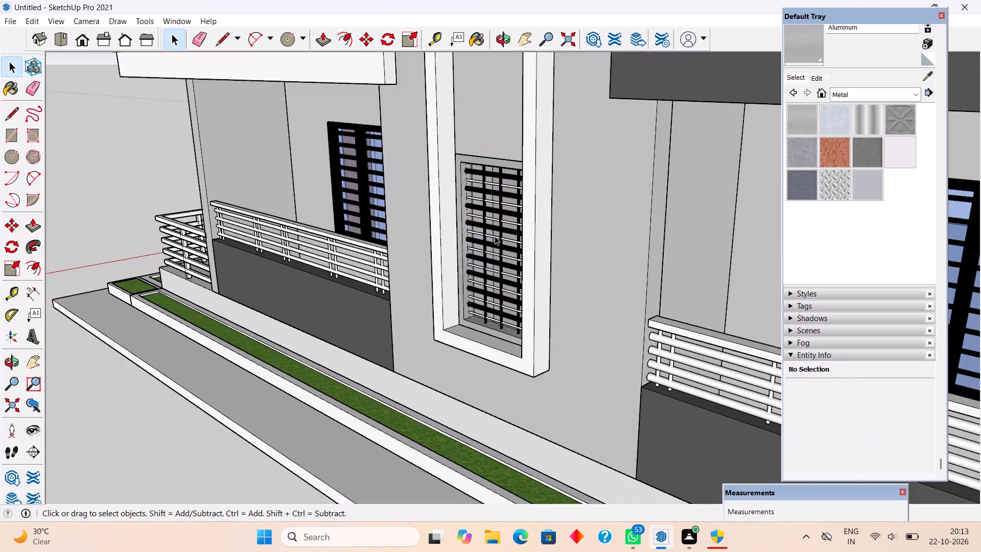
{"action": "scroll", "coordinate": [495, 236], "scroll_direction": "down", "scroll_amount": 2}
{"action": "middle_click_drag", "start_coordinate": [498, 327], "coordinate": [757, 265]}
{"action": "scroll", "coordinate": [760, 258], "scroll_direction": "up", "scroll_amount": 1}
{"action": "scroll", "coordinate": [659, 190], "scroll_direction": "up", "scroll_amount": 9}
{"action": "middle_click_drag", "start_coordinate": [645, 170], "coordinate": [673, 324]}
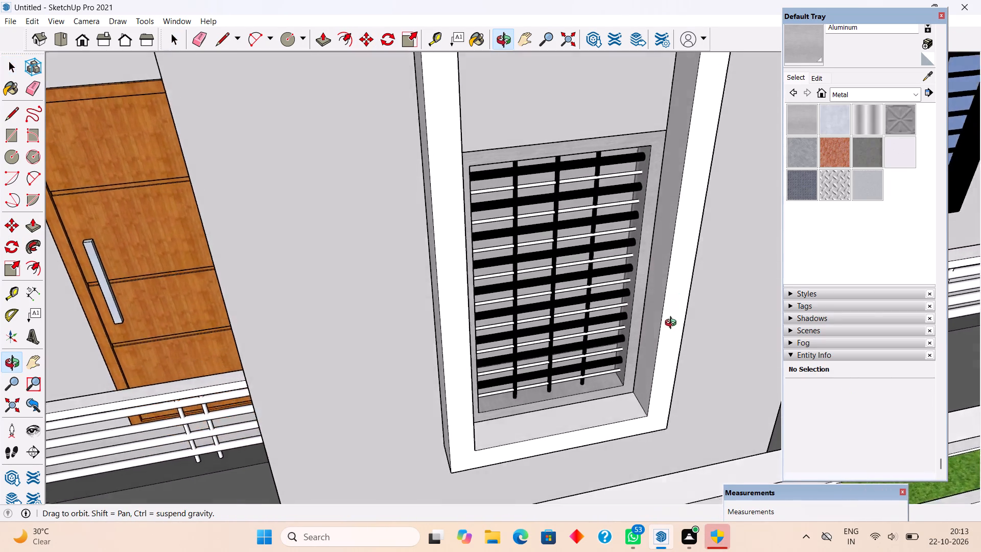
{"action": "middle_click_drag", "start_coordinate": [673, 324], "coordinate": [618, 352]}
{"action": "scroll", "coordinate": [522, 195], "scroll_direction": "down", "scroll_amount": 16}
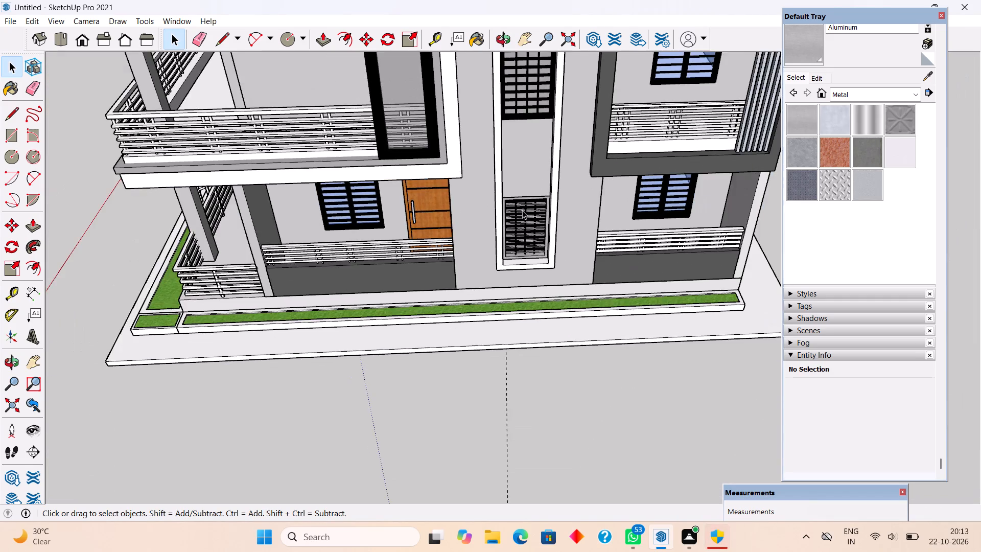
{"action": "scroll", "coordinate": [522, 207], "scroll_direction": "down", "scroll_amount": 4}
{"action": "middle_click_drag", "start_coordinate": [535, 124], "coordinate": [383, 119]}
Sample the black Color M09 from a grille bar and paint the ground-floor grille window's frame with it.
{"action": "scroll", "coordinate": [484, 199], "scroll_direction": "up", "scroll_amount": 5}
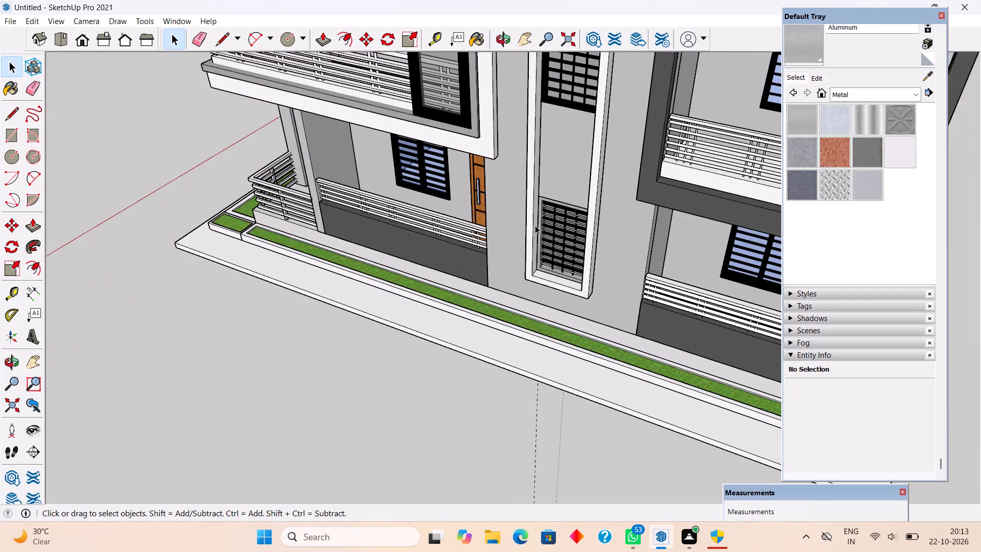
{"action": "scroll", "coordinate": [570, 283], "scroll_direction": "up", "scroll_amount": 15}
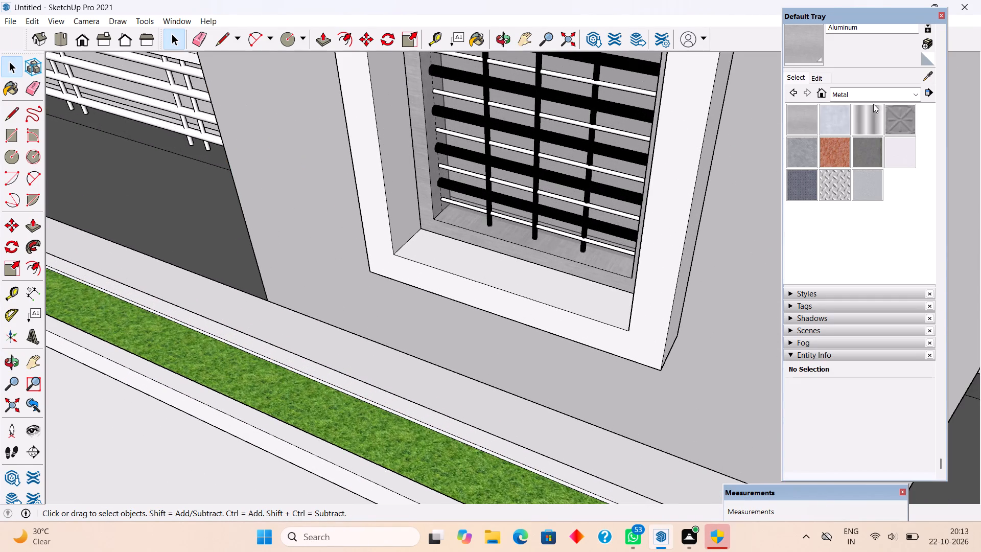
{"action": "left_click", "coordinate": [930, 76]}
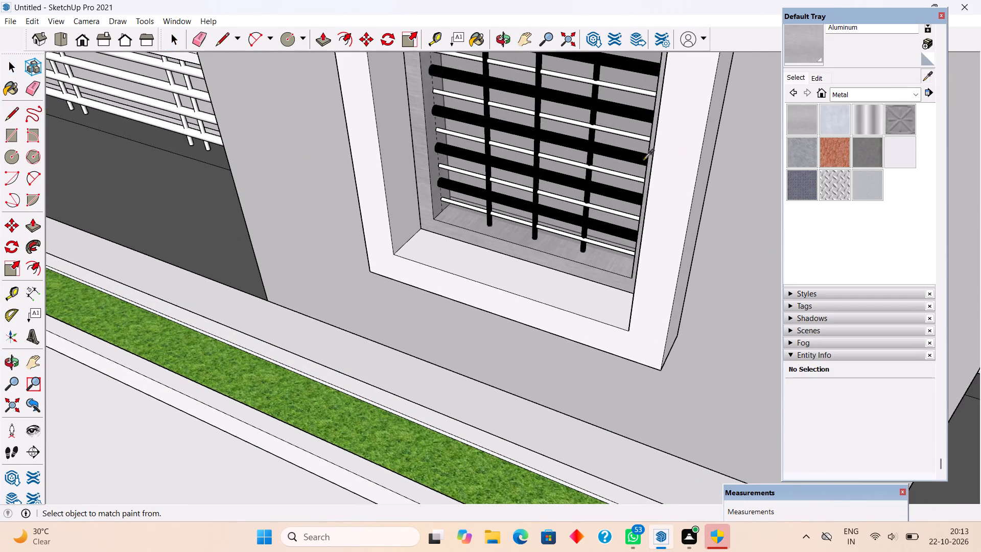
{"action": "scroll", "coordinate": [627, 163], "scroll_direction": "up", "scroll_amount": 3}
{"action": "left_click", "coordinate": [625, 152]}
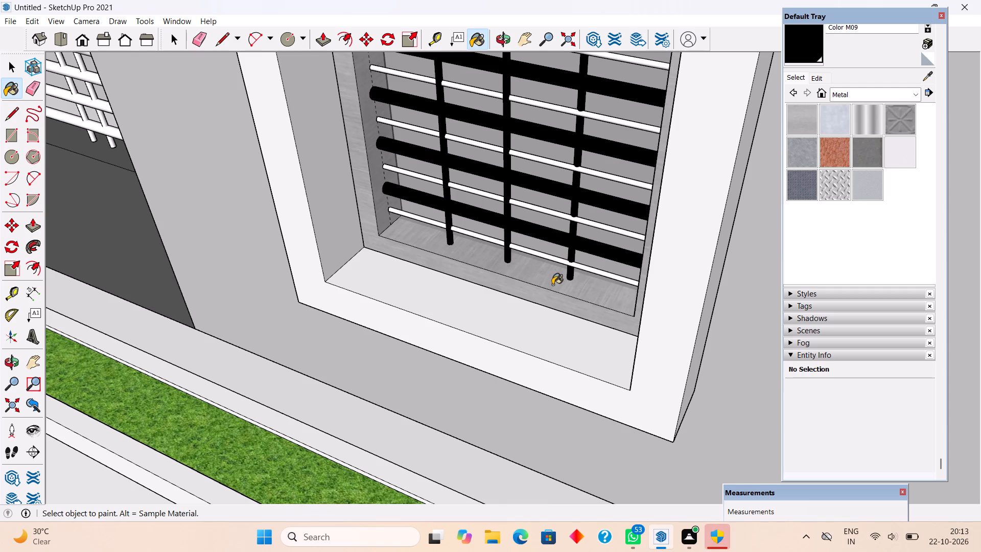
{"action": "left_click", "coordinate": [552, 285]}
{"action": "scroll", "coordinate": [515, 306], "scroll_direction": "down", "scroll_amount": 13}
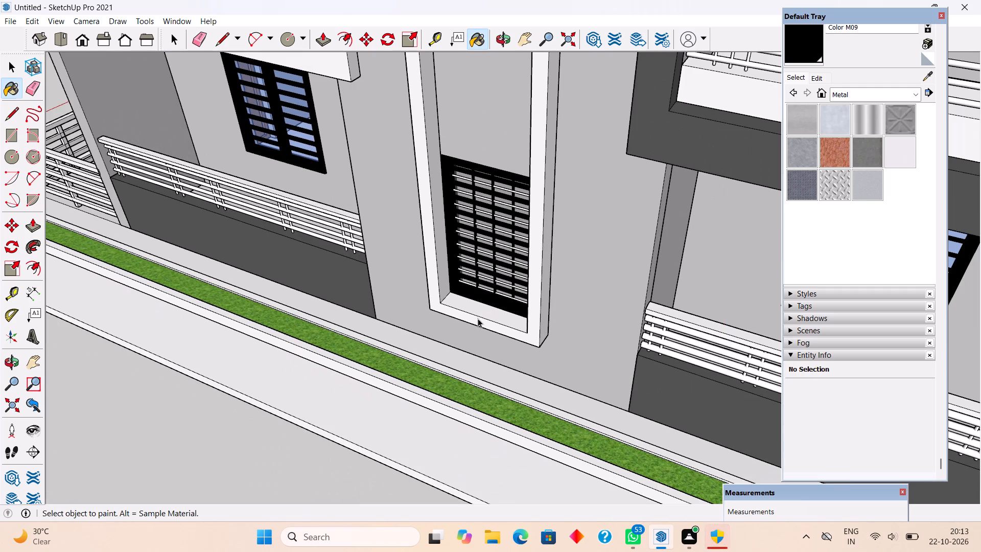
{"action": "key", "text": "space"}
Paint the upper-floor grille window's frame with the Aluminum material from the Metal collection.
{"action": "scroll", "coordinate": [478, 318], "scroll_direction": "down", "scroll_amount": 10}
{"action": "scroll", "coordinate": [512, 188], "scroll_direction": "up", "scroll_amount": 11}
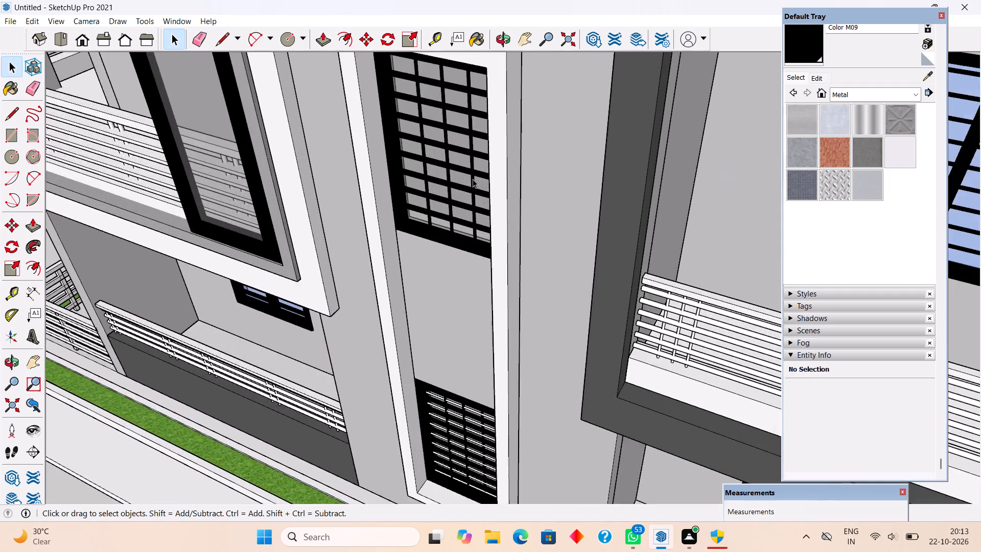
{"action": "scroll", "coordinate": [473, 179], "scroll_direction": "up", "scroll_amount": 9}
{"action": "middle_click_drag", "start_coordinate": [491, 216], "coordinate": [516, 203]}
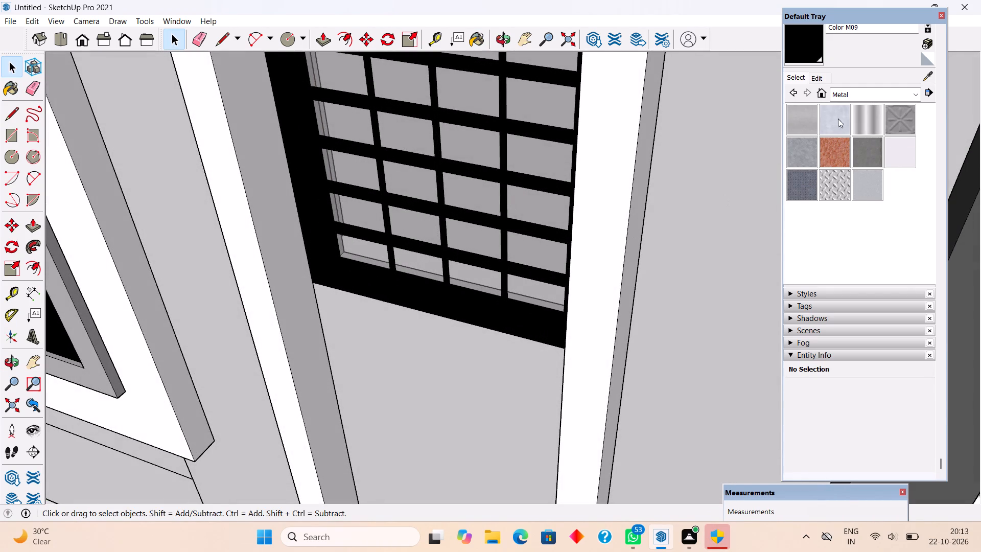
{"action": "left_click", "coordinate": [806, 118]}
{"action": "left_click", "coordinate": [382, 277]}
Draw a circle of about 7/16" radius on the upper-floor grille frame's inner side face, just below the lowest black bar.
{"action": "scroll", "coordinate": [382, 277], "scroll_direction": "up", "scroll_amount": 1}
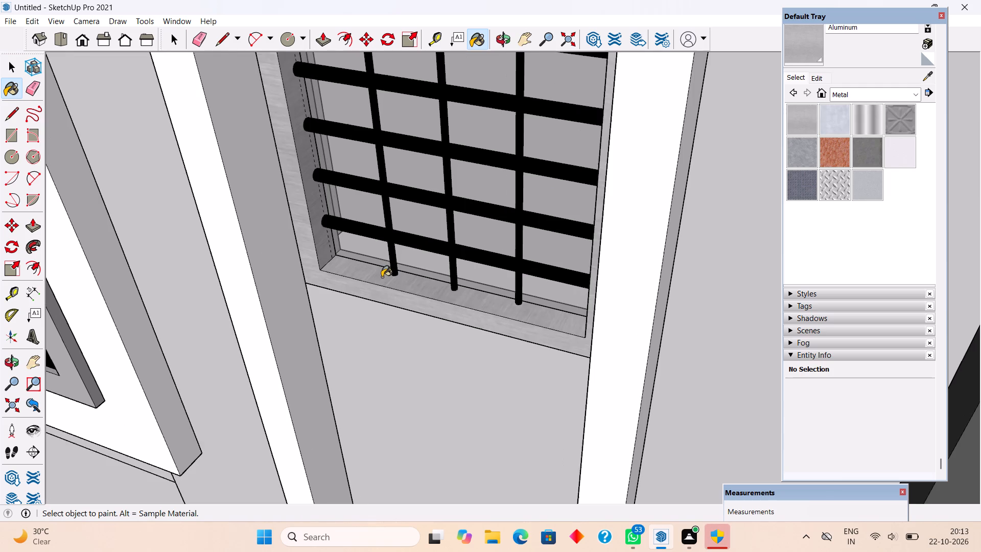
{"action": "scroll", "coordinate": [382, 277], "scroll_direction": "up", "scroll_amount": 8}
{"action": "scroll", "coordinate": [296, 239], "scroll_direction": "up", "scroll_amount": 3}
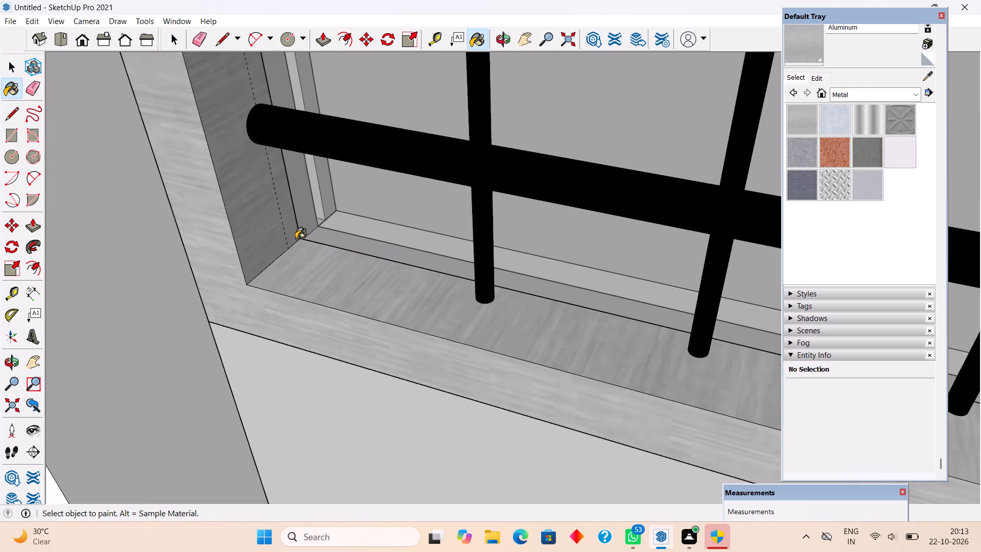
{"action": "key", "text": "space"}
{"action": "scroll", "coordinate": [296, 238], "scroll_direction": "up", "scroll_amount": 7}
{"action": "scroll", "coordinate": [302, 232], "scroll_direction": "down", "scroll_amount": 5}
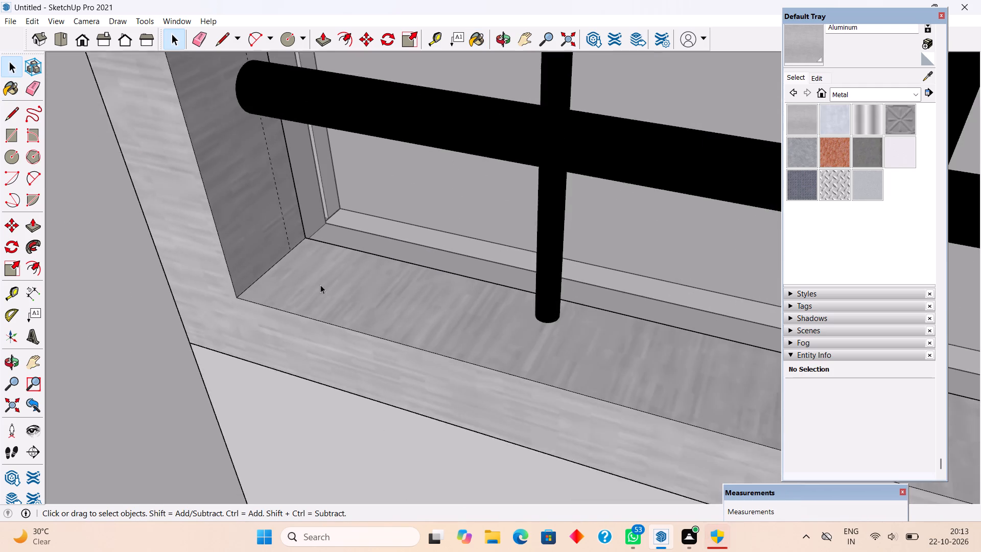
{"action": "middle_click_drag", "start_coordinate": [320, 284], "coordinate": [229, 236]}
{"action": "scroll", "coordinate": [229, 235], "scroll_direction": "down", "scroll_amount": 3}
{"action": "scroll", "coordinate": [267, 159], "scroll_direction": "up", "scroll_amount": 4}
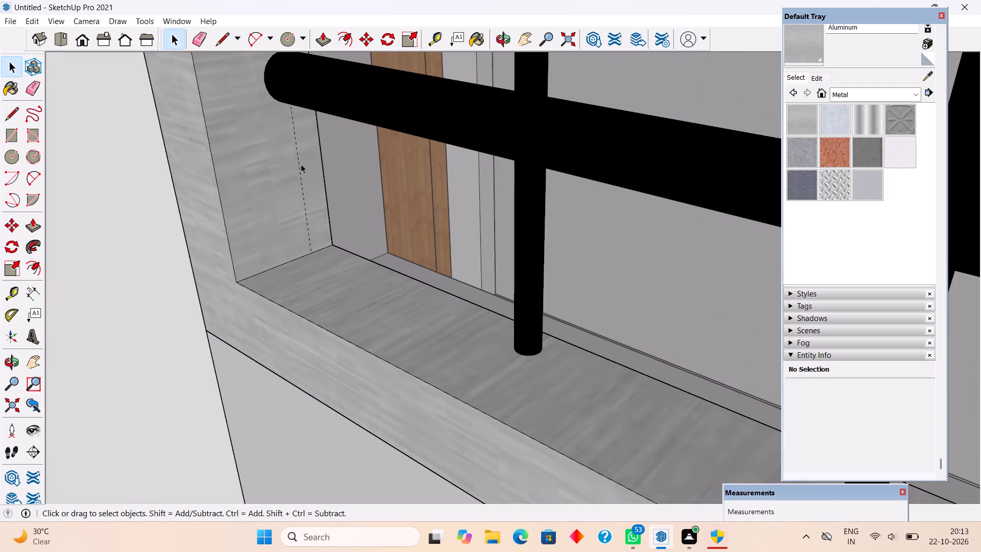
{"action": "key", "text": "c"}
{"action": "left_click", "coordinate": [298, 176]}
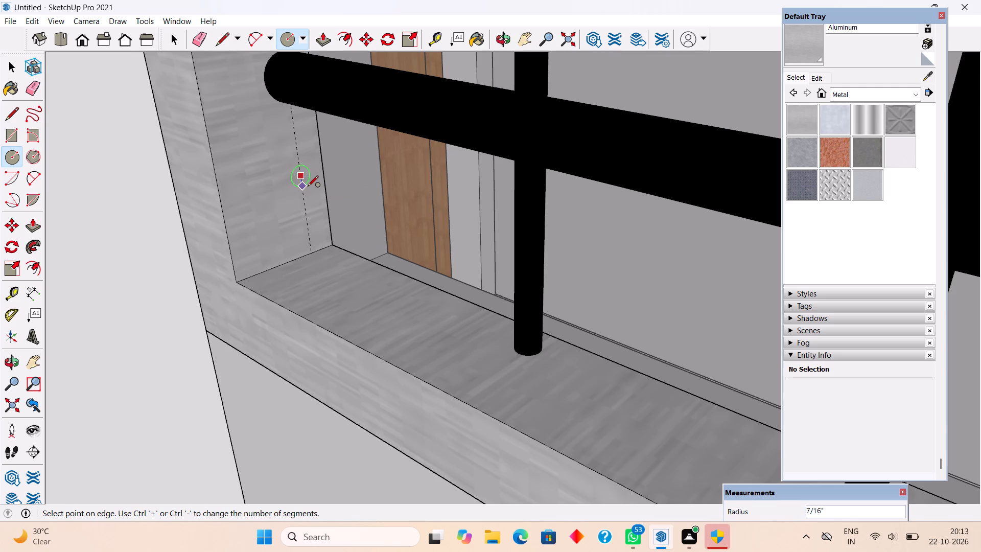
{"action": "left_click", "coordinate": [308, 187]}
Push/Pull the circle across the window opening to the opposite side of the frame, forming a thin horizontal bar.
{"action": "key", "text": "p"}
{"action": "left_click", "coordinate": [294, 180]}
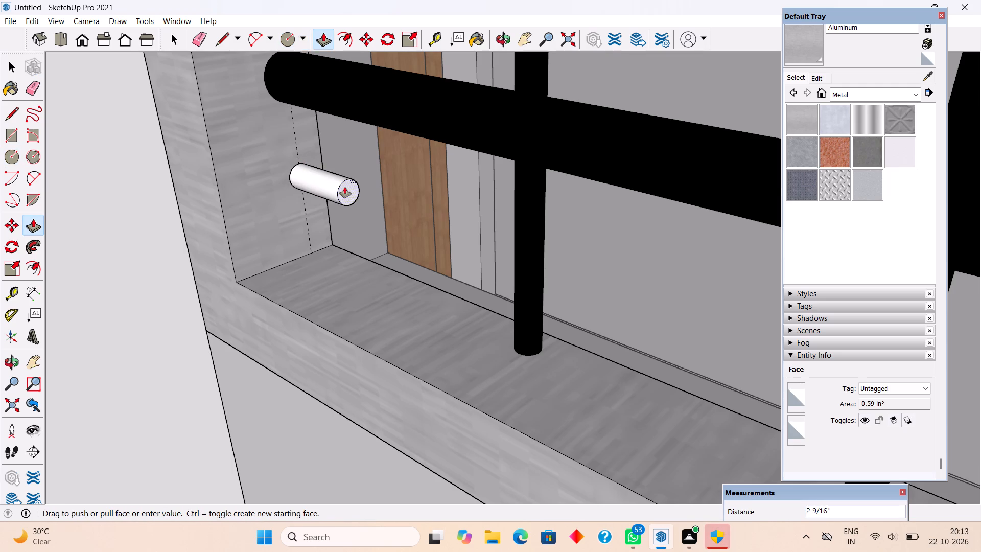
{"action": "scroll", "coordinate": [345, 187], "scroll_direction": "down", "scroll_amount": 9}
{"action": "scroll", "coordinate": [345, 205], "scroll_direction": "up", "scroll_amount": 1}
{"action": "scroll", "coordinate": [345, 205], "scroll_direction": "down", "scroll_amount": 7}
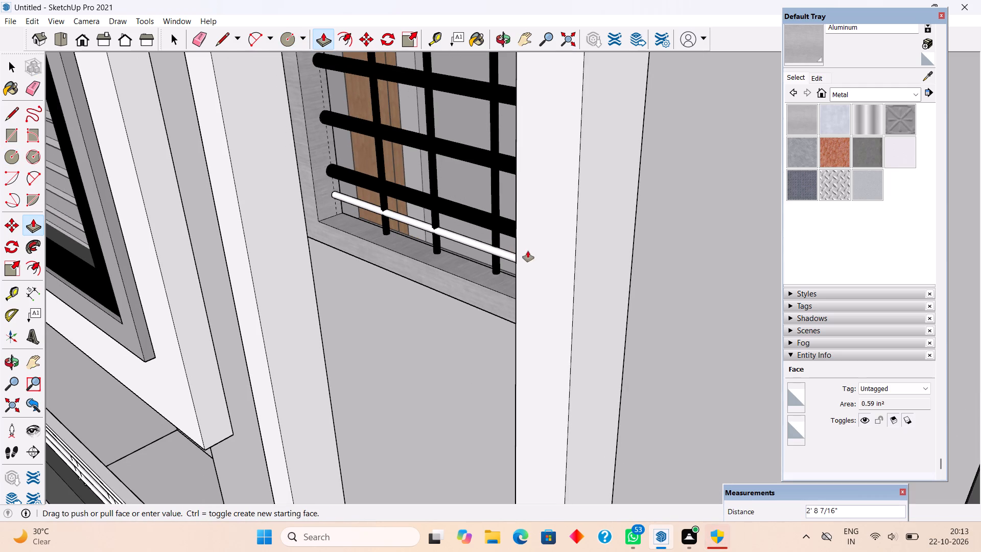
{"action": "left_click", "coordinate": [518, 274]}
Make the new thin white bar in the upper-floor grille window a group.
{"action": "middle_click_drag", "start_coordinate": [452, 290], "coordinate": [583, 302]}
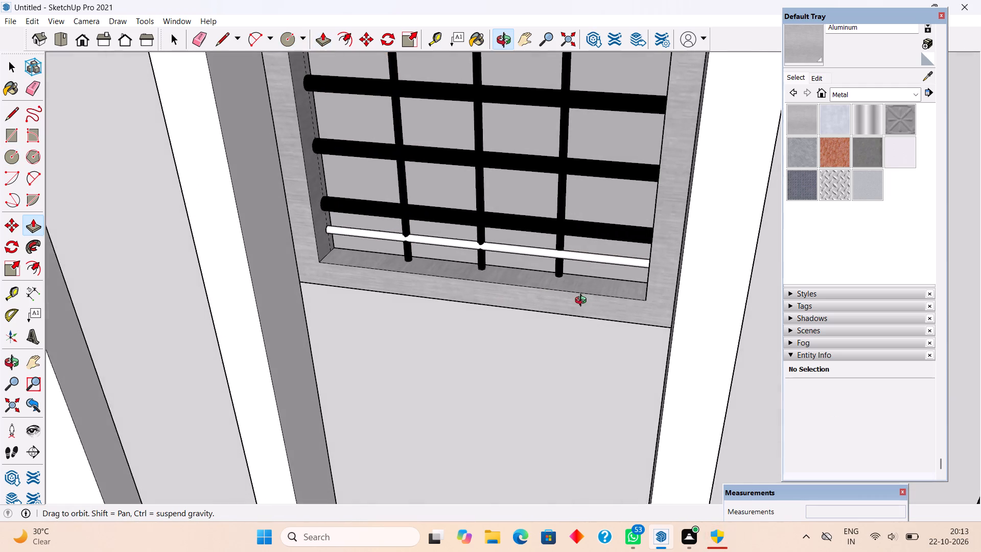
{"action": "middle_click_drag", "start_coordinate": [583, 302], "coordinate": [592, 304]}
{"action": "key", "text": "space"}
{"action": "scroll", "coordinate": [377, 251], "scroll_direction": "up", "scroll_amount": 6}
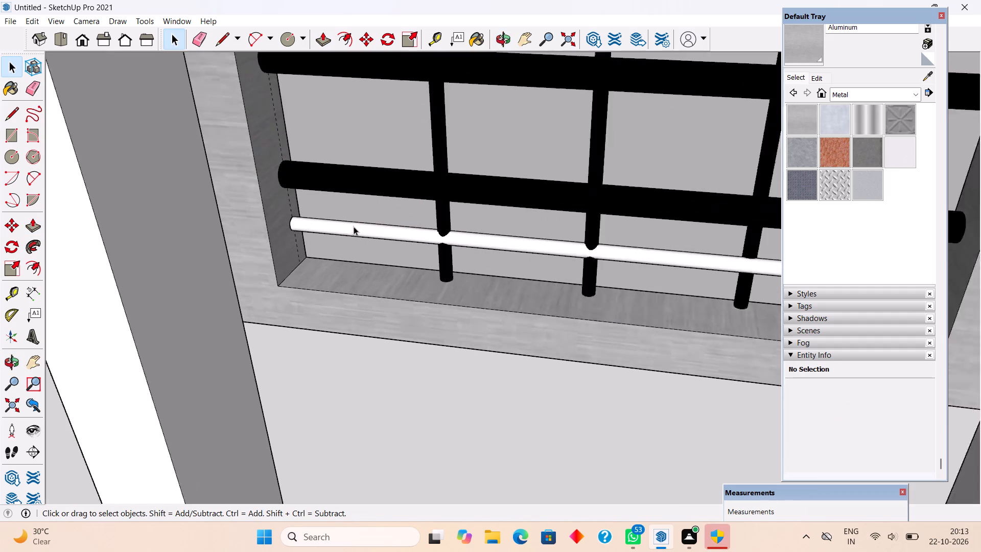
{"action": "scroll", "coordinate": [354, 226], "scroll_direction": "up", "scroll_amount": 3}
{"action": "triple_click", "coordinate": [338, 231]}
{"action": "right_click", "coordinate": [338, 231]}
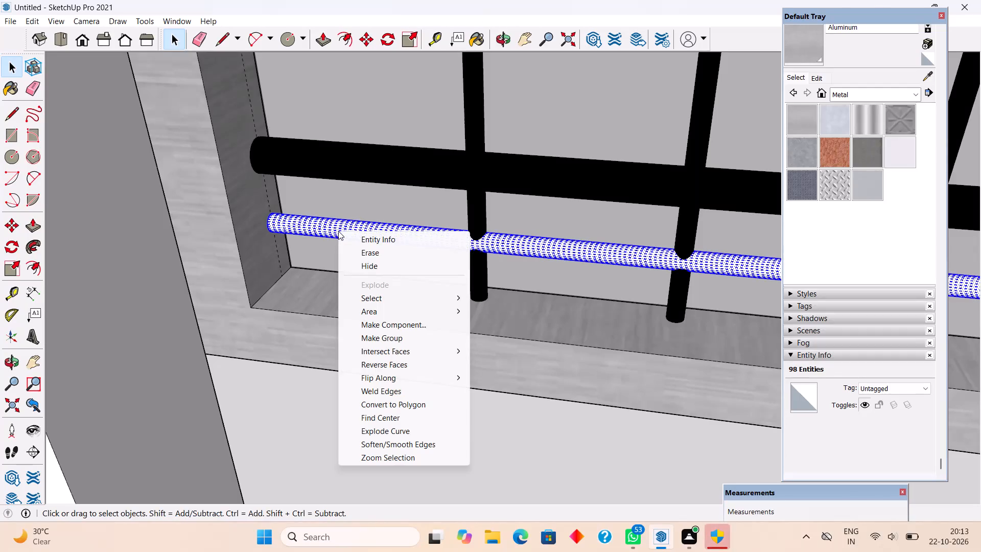
{"action": "left_click", "coordinate": [379, 343]}
{"action": "scroll", "coordinate": [272, 288], "scroll_direction": "up", "scroll_amount": 5}
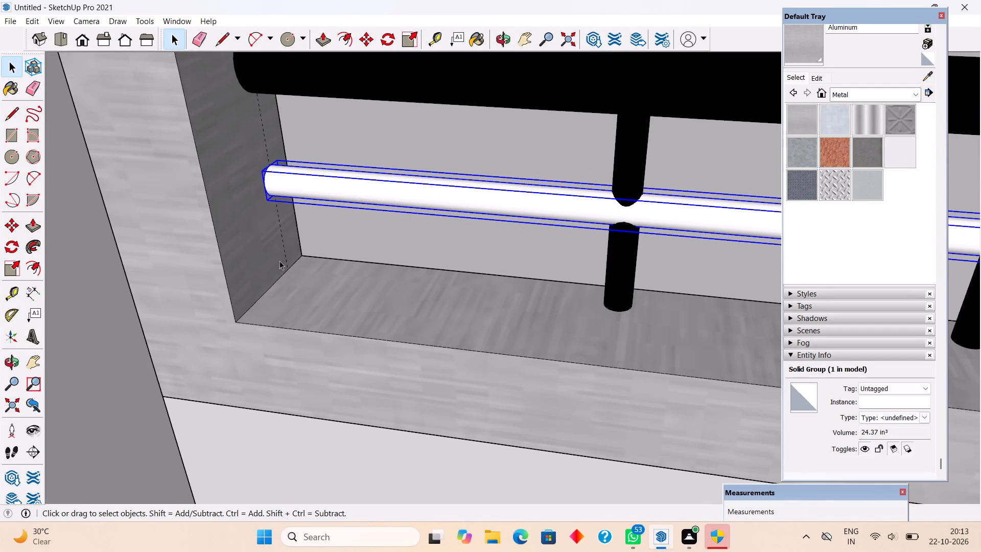
Move the white bar group about 1/8" along the red axis.
{"action": "key", "text": "m"}
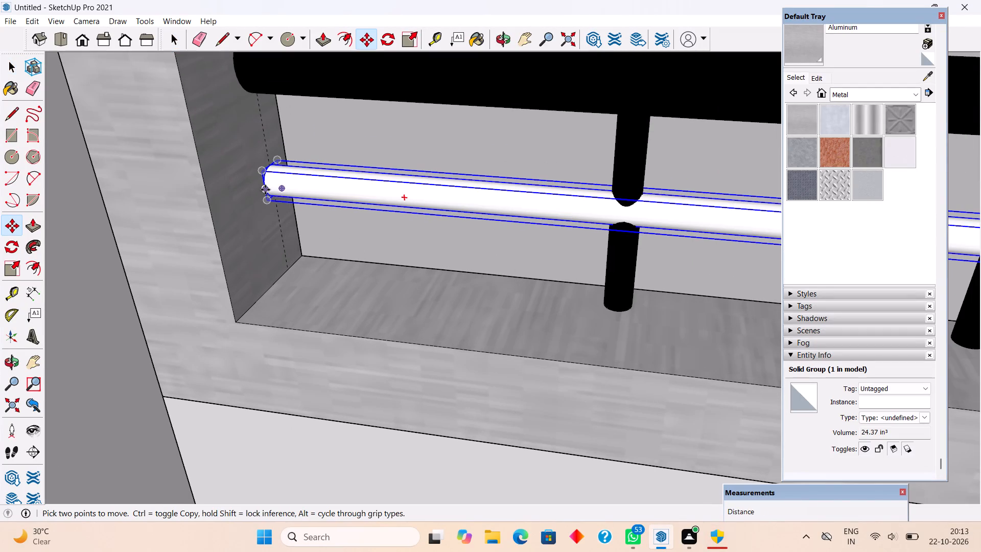
{"action": "left_click", "coordinate": [265, 190]}
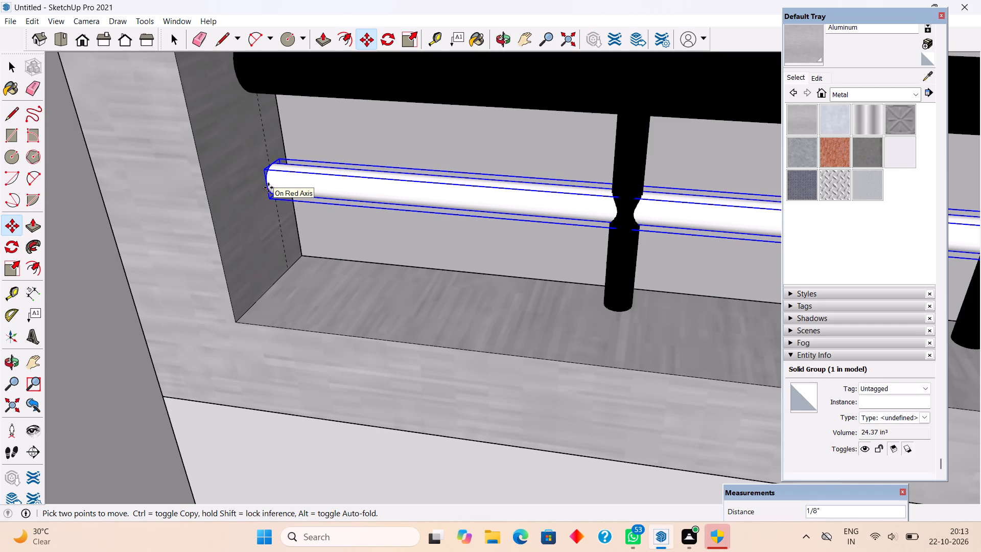
{"action": "left_click", "coordinate": [268, 188]}
Copy the white bar 7" straight up and repeat it as an x8 array through the upper-floor grille.
{"action": "left_click", "coordinate": [268, 188]}
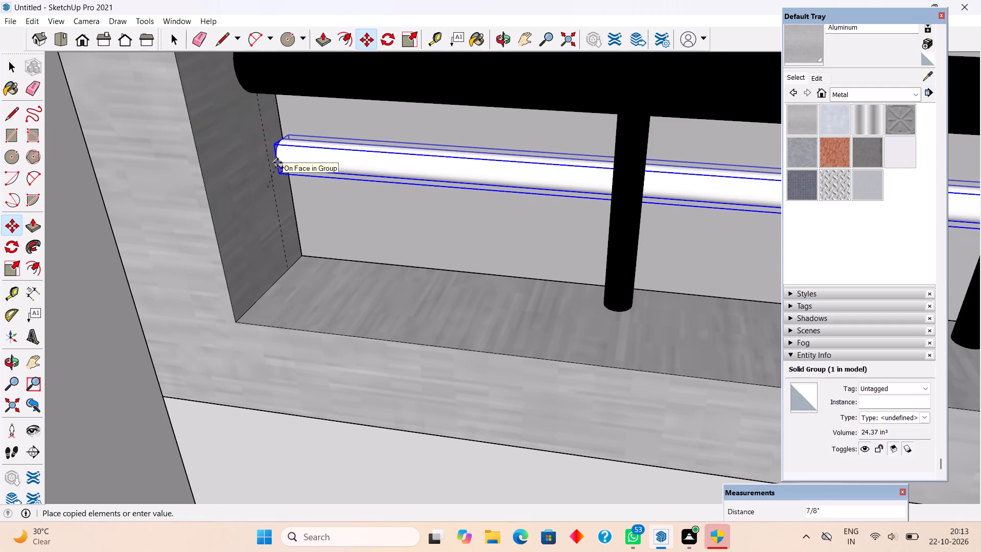
{"action": "scroll", "coordinate": [277, 163], "scroll_direction": "down", "scroll_amount": 8}
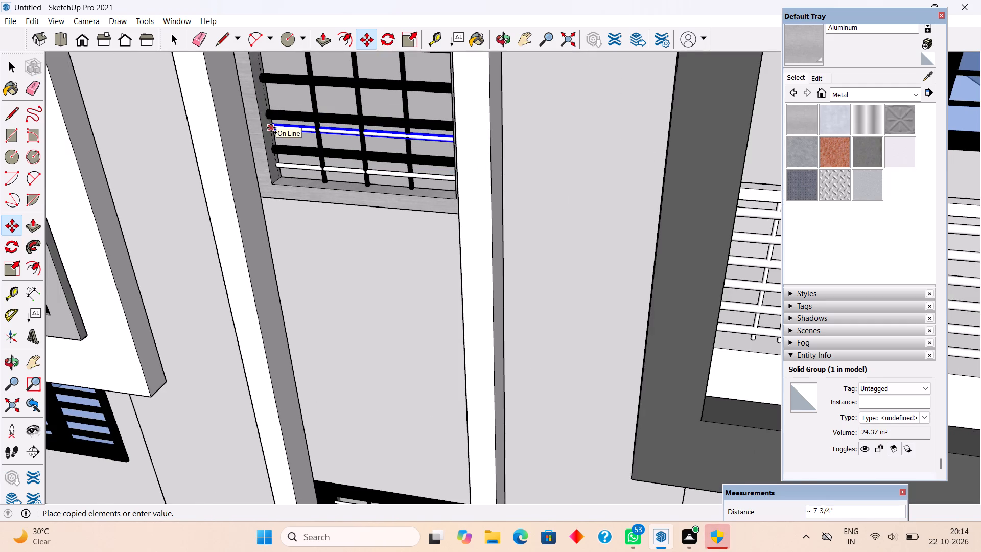
{"action": "scroll", "coordinate": [269, 130], "scroll_direction": "up", "scroll_amount": 13}
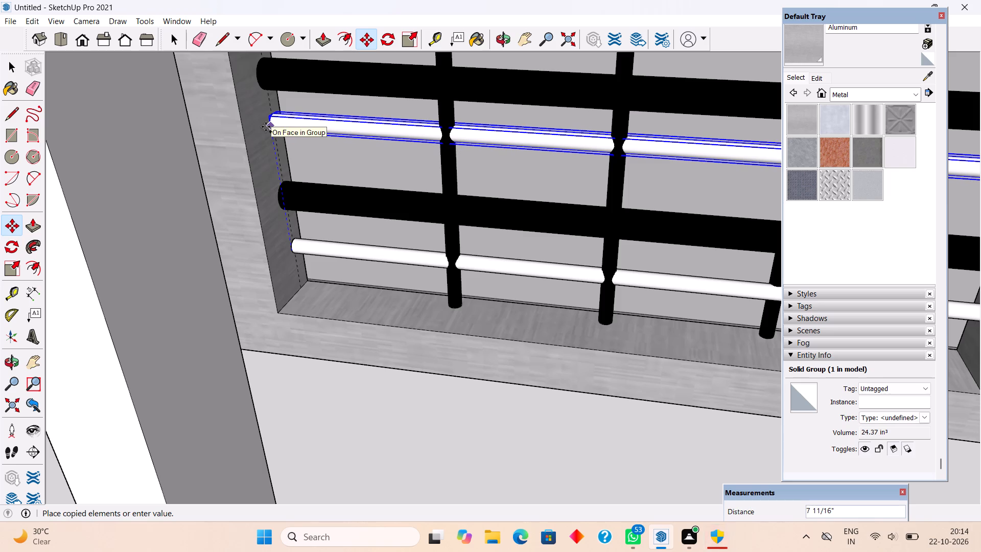
{"action": "type", "text": "7\""}
{"action": "key", "text": "Return"}
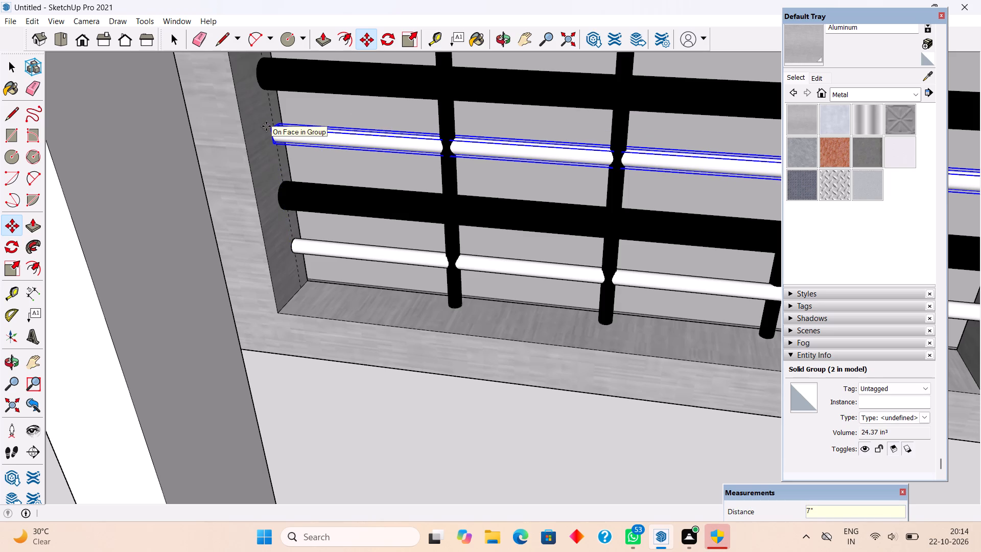
{"action": "key", "text": "x"}
{"action": "key", "text": "8"}
{"action": "key", "text": "Return"}
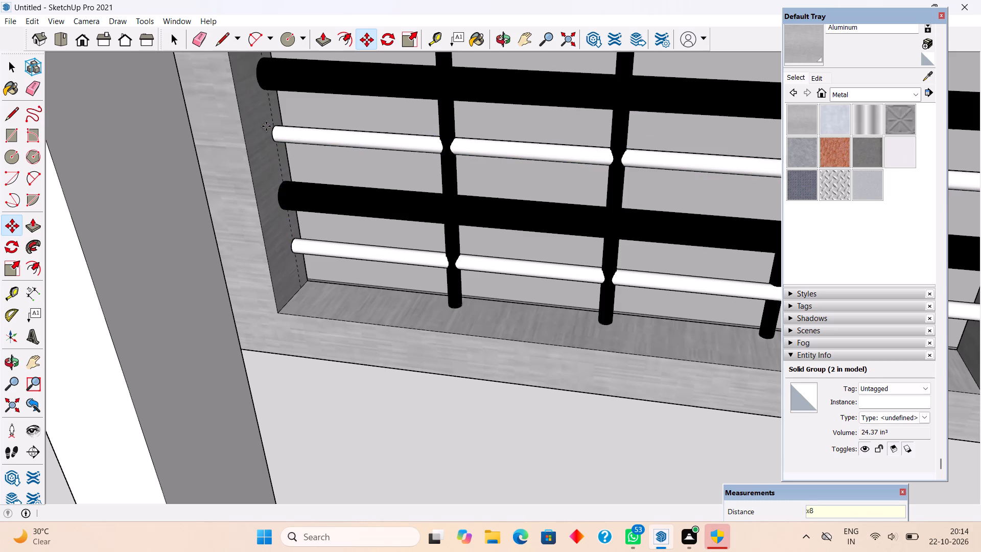
Copy the topmost white bar 7" straight up to fill the last gap at the upper-floor grille's top.
{"action": "scroll", "coordinate": [269, 129], "scroll_direction": "down", "scroll_amount": 13}
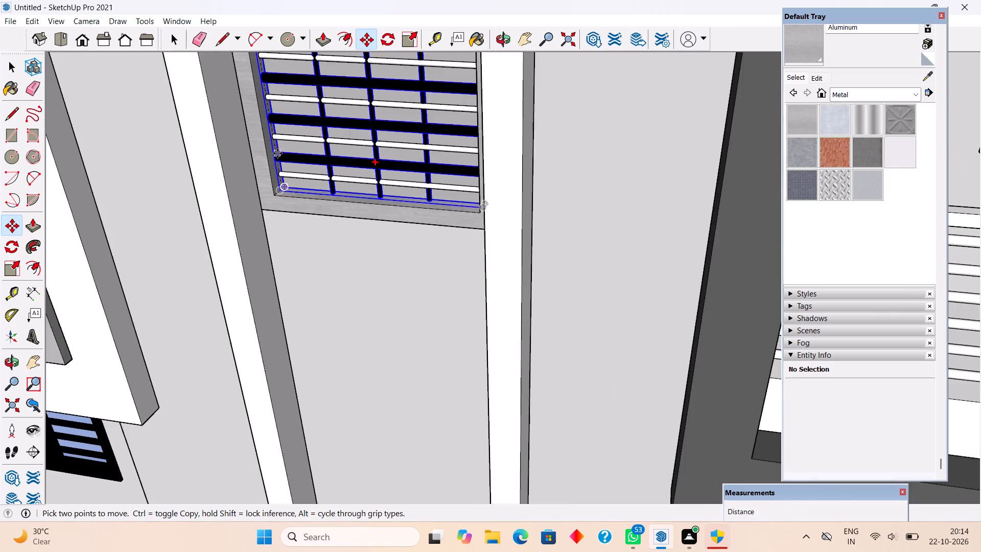
{"action": "scroll", "coordinate": [277, 153], "scroll_direction": "down", "scroll_amount": 10}
{"action": "scroll", "coordinate": [316, 224], "scroll_direction": "down", "scroll_amount": 4}
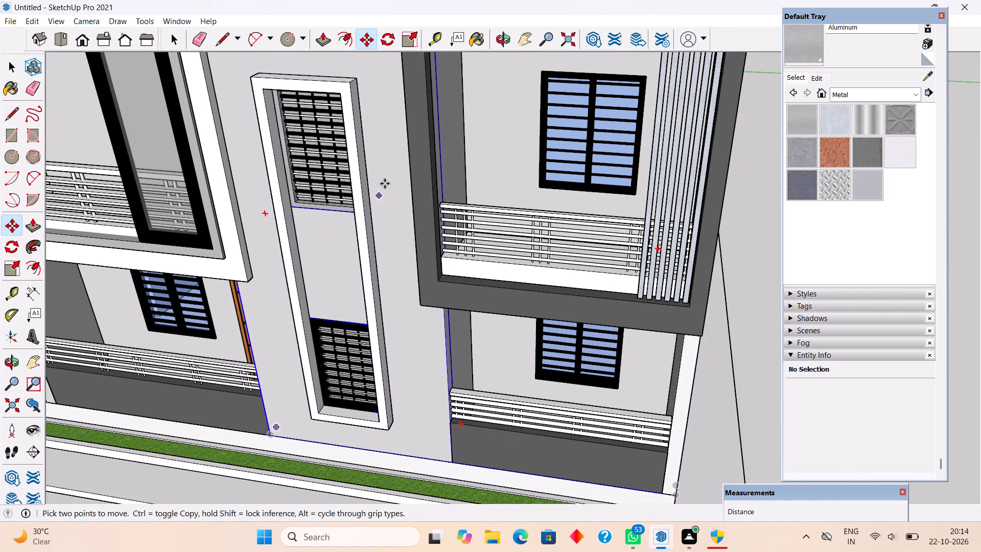
{"action": "middle_click_drag", "start_coordinate": [395, 153], "coordinate": [424, 94]}
{"action": "scroll", "coordinate": [424, 94], "scroll_direction": "down", "scroll_amount": 4}
{"action": "scroll", "coordinate": [386, 163], "scroll_direction": "down", "scroll_amount": 4}
{"action": "scroll", "coordinate": [357, 47], "scroll_direction": "up", "scroll_amount": 6}
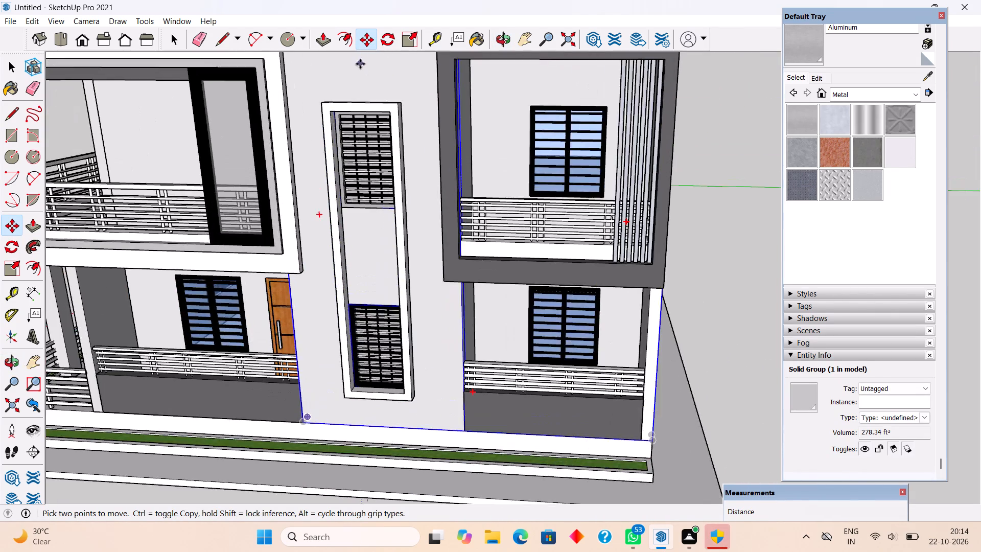
{"action": "scroll", "coordinate": [361, 77], "scroll_direction": "up", "scroll_amount": 20}
{"action": "scroll", "coordinate": [361, 77], "scroll_direction": "up", "scroll_amount": 5}
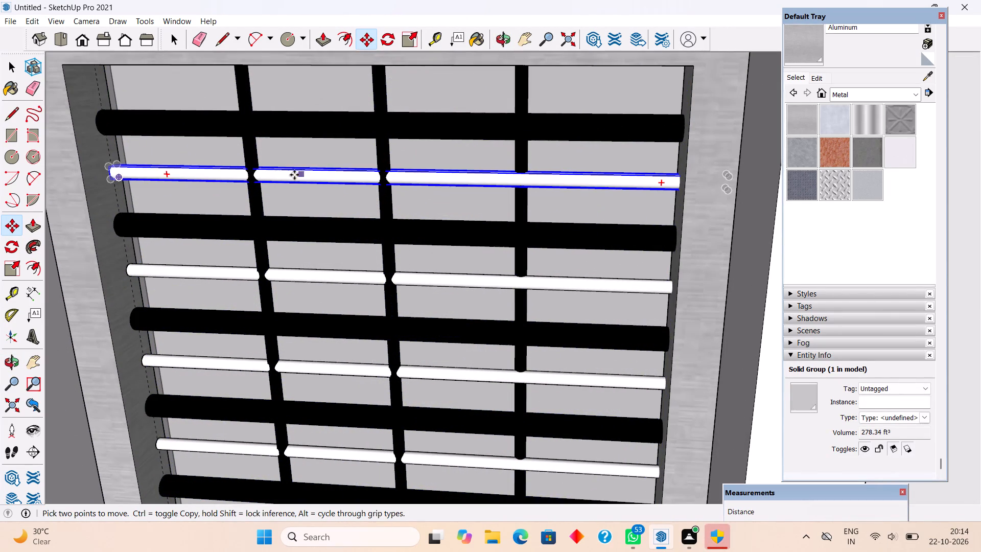
{"action": "left_click", "coordinate": [220, 172]}
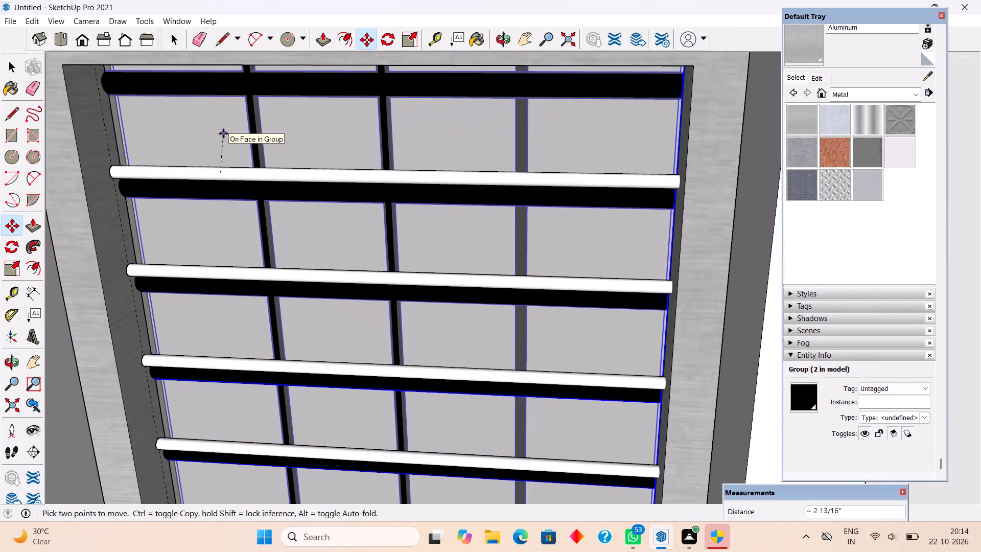
{"action": "key", "text": "space"}
{"action": "left_click", "coordinate": [221, 177]}
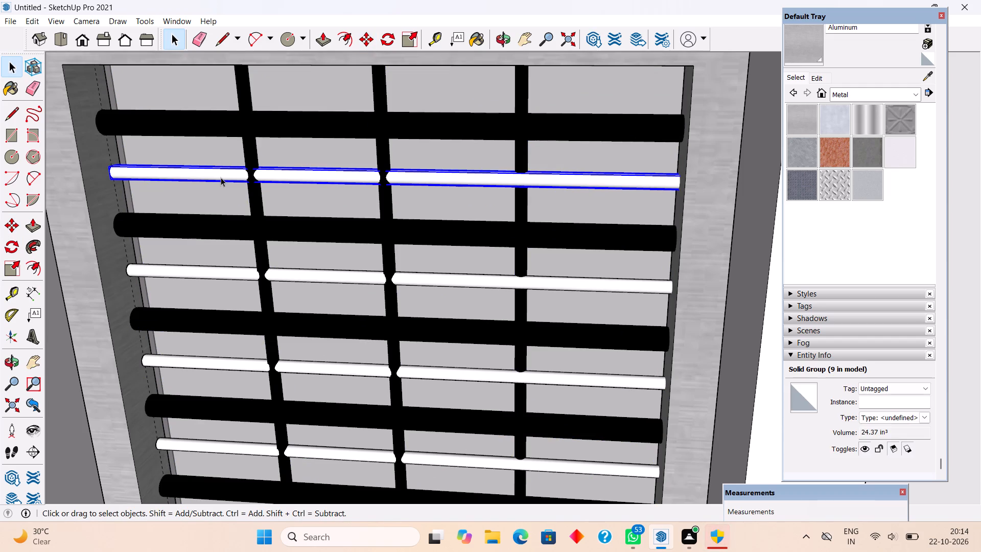
{"action": "key", "text": "m"}
{"action": "left_click", "coordinate": [221, 177]}
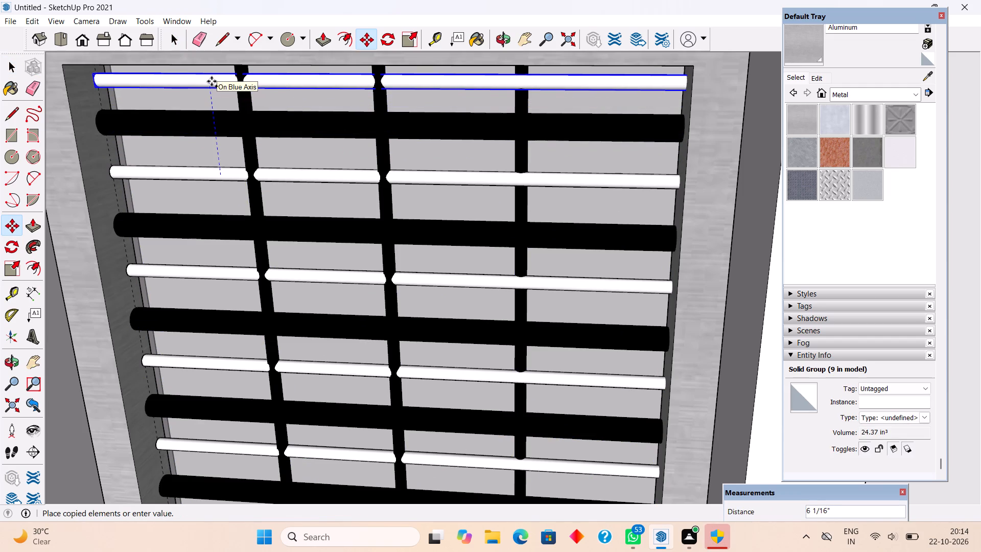
{"action": "type", "text": "7\""}
{"action": "key", "text": "Return"}
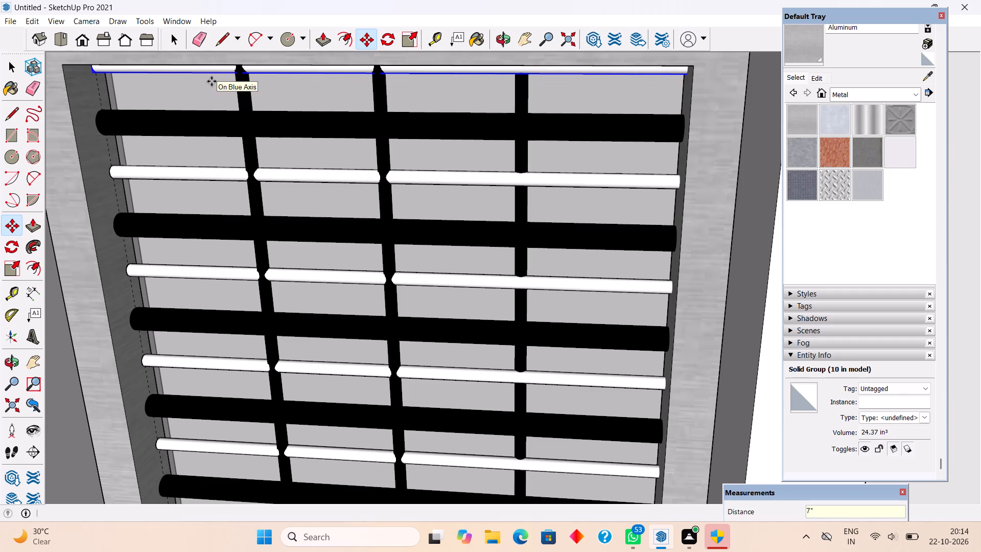
Examine the upper-floor grille window with its added white bars against the whole facade from several angles.
{"action": "scroll", "coordinate": [235, 160], "scroll_direction": "down", "scroll_amount": 20}
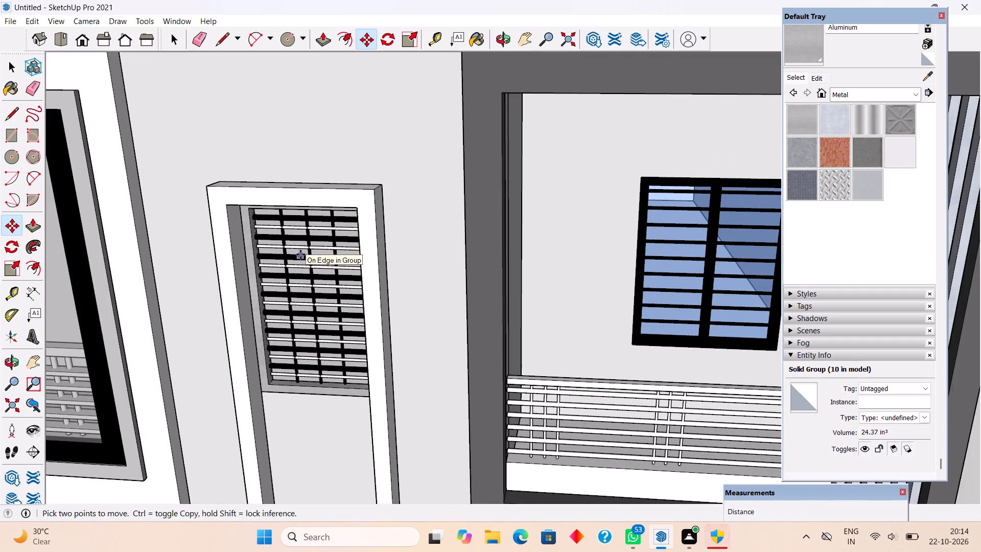
{"action": "key", "text": "space"}
{"action": "scroll", "coordinate": [300, 255], "scroll_direction": "down", "scroll_amount": 17}
{"action": "middle_click_drag", "start_coordinate": [372, 316], "coordinate": [550, 171]}
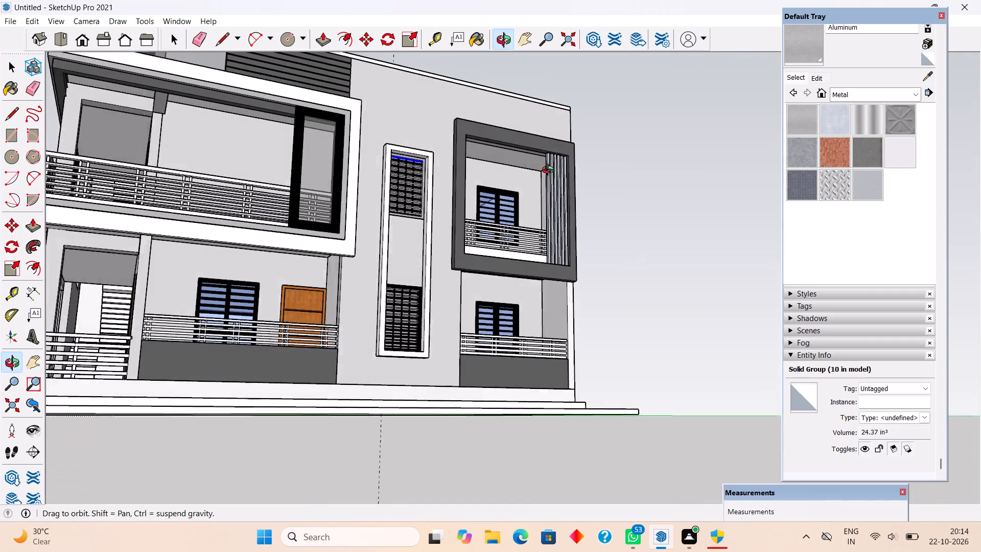
{"action": "middle_click_drag", "start_coordinate": [550, 171], "coordinate": [567, 189]}
{"action": "left_click", "coordinate": [656, 183]}
{"action": "middle_click_drag", "start_coordinate": [473, 232], "coordinate": [406, 299]}
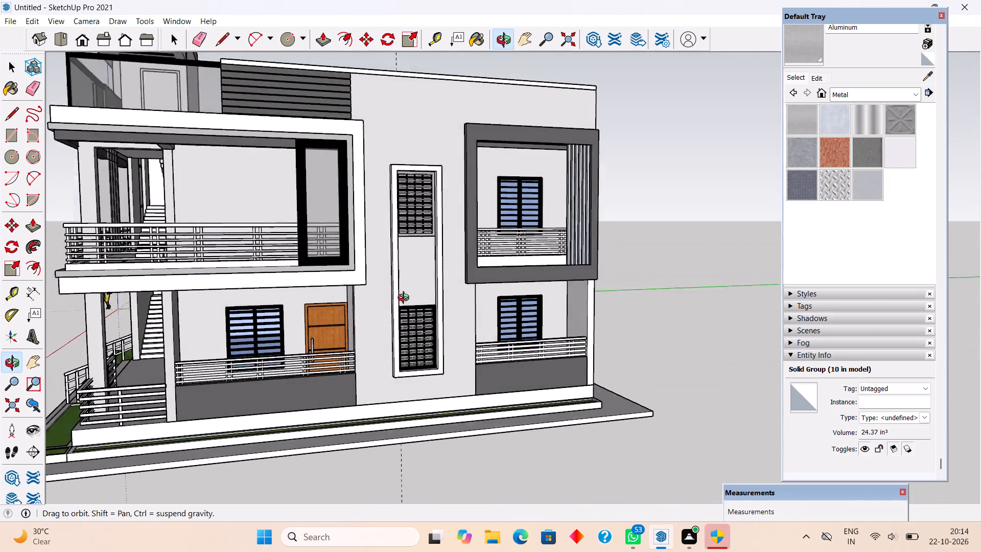
{"action": "middle_click_drag", "start_coordinate": [406, 299], "coordinate": [399, 315]}
Open the ground-floor grille window's group and paint its middle vertical bar with the Aluminum material.
{"action": "scroll", "coordinate": [400, 314], "scroll_direction": "up", "scroll_amount": 8}
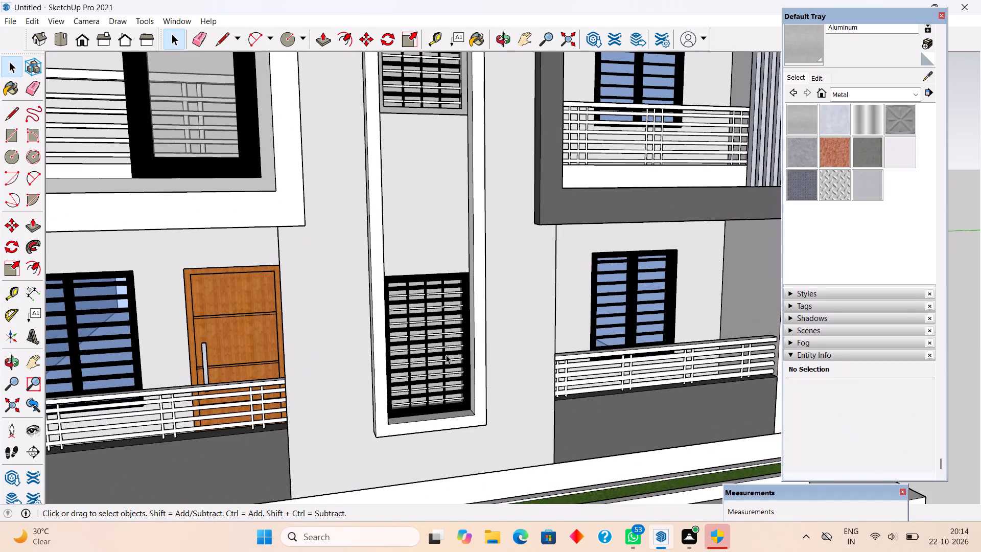
{"action": "scroll", "coordinate": [446, 354], "scroll_direction": "up", "scroll_amount": 12}
{"action": "triple_click", "coordinate": [424, 328]}
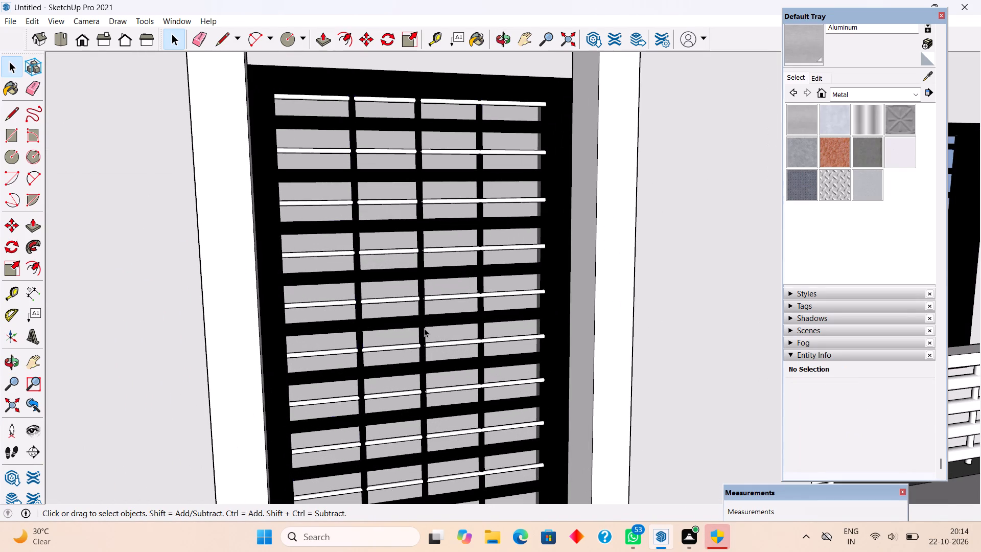
{"action": "left_click", "coordinate": [423, 313]}
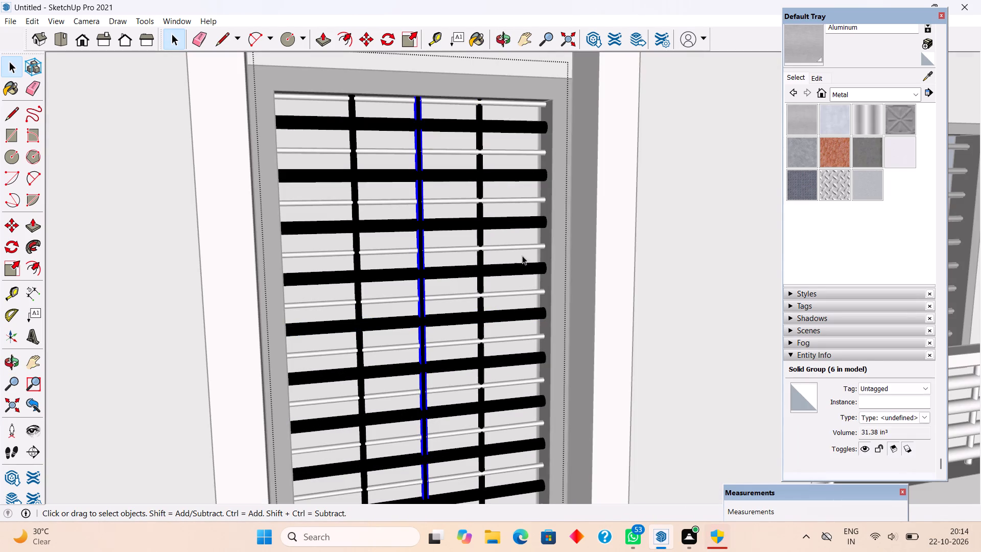
{"action": "left_click", "coordinate": [806, 118]}
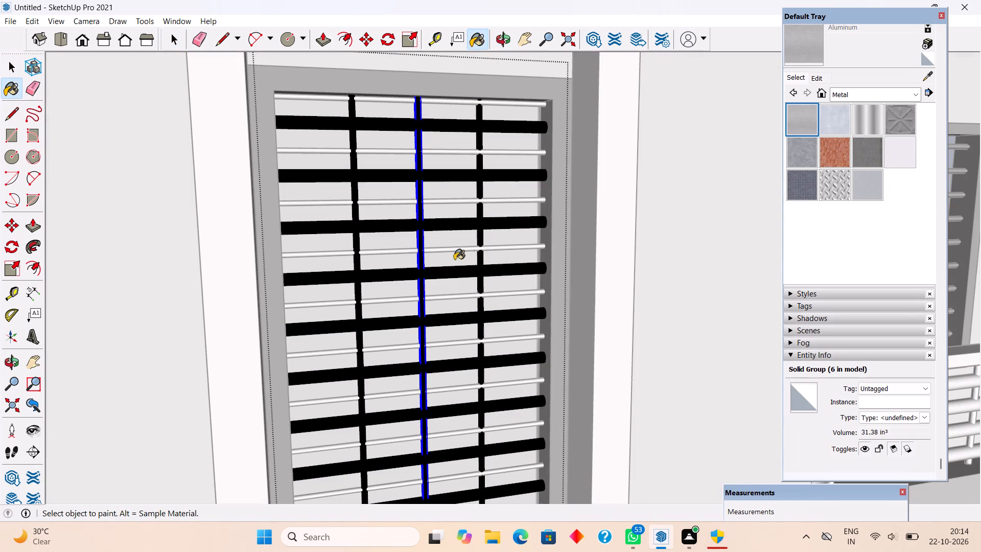
{"action": "left_click", "coordinate": [422, 291]}
{"action": "scroll", "coordinate": [422, 291], "scroll_direction": "down", "scroll_amount": 13}
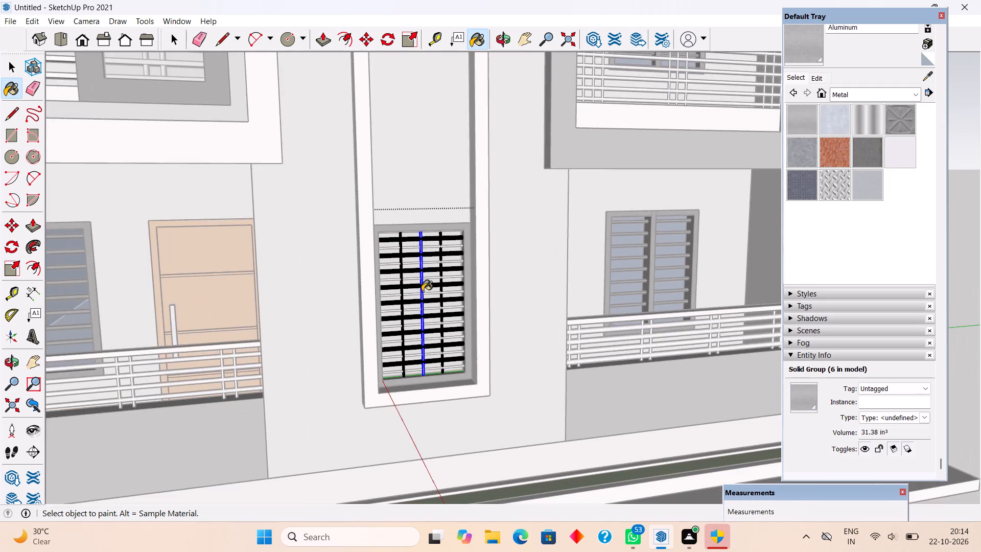
{"action": "scroll", "coordinate": [422, 291], "scroll_direction": "down", "scroll_amount": 4}
{"action": "key", "text": "space"}
{"action": "left_click", "coordinate": [726, 259]}
{"action": "scroll", "coordinate": [431, 323], "scroll_direction": "down", "scroll_amount": 4}
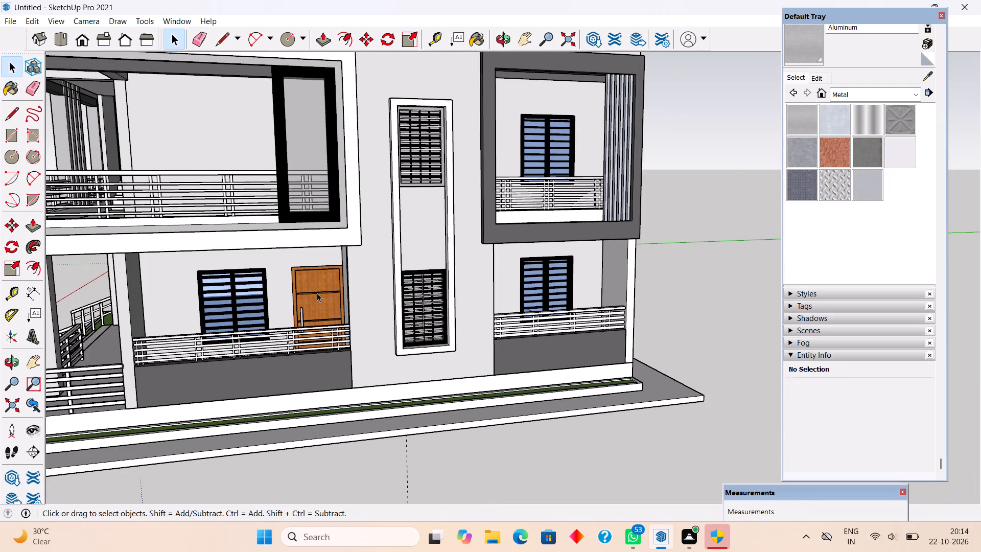
Paint the middle vertical bar of the upper-floor grille window with the Aluminum material and leave its group.
{"action": "middle_click_drag", "start_coordinate": [314, 309], "coordinate": [322, 373]}
{"action": "scroll", "coordinate": [425, 169], "scroll_direction": "up", "scroll_amount": 15}
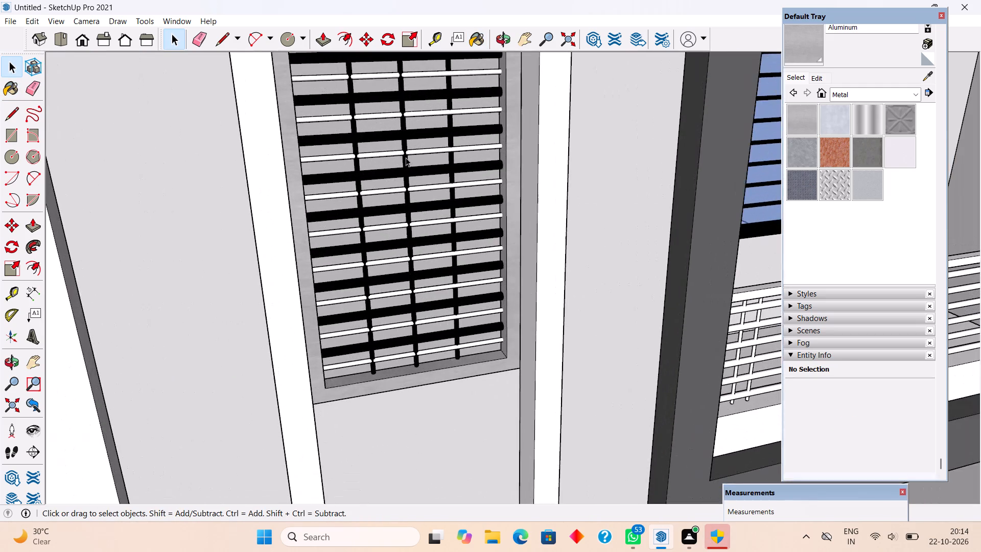
{"action": "triple_click", "coordinate": [405, 162]}
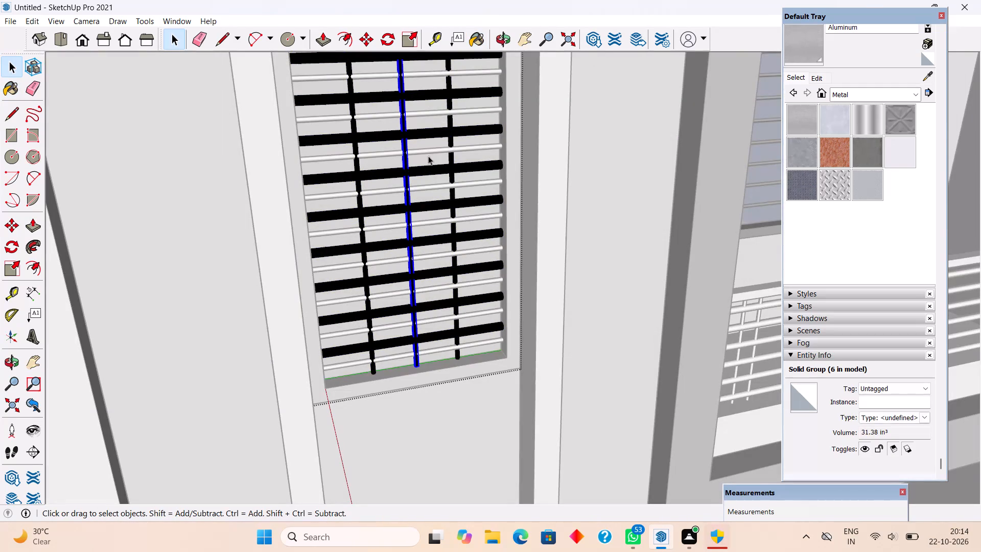
{"action": "left_click", "coordinate": [804, 122]}
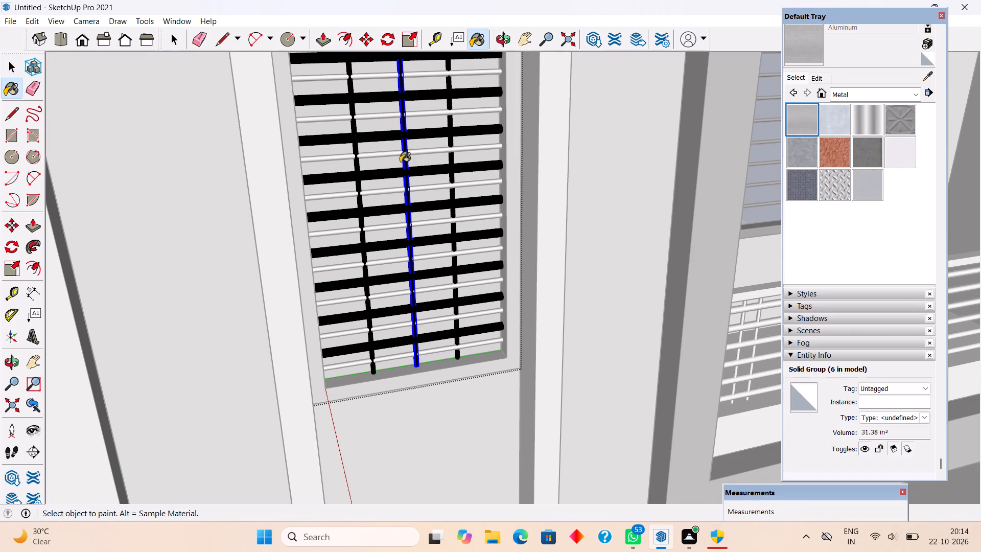
{"action": "left_click", "coordinate": [407, 160]}
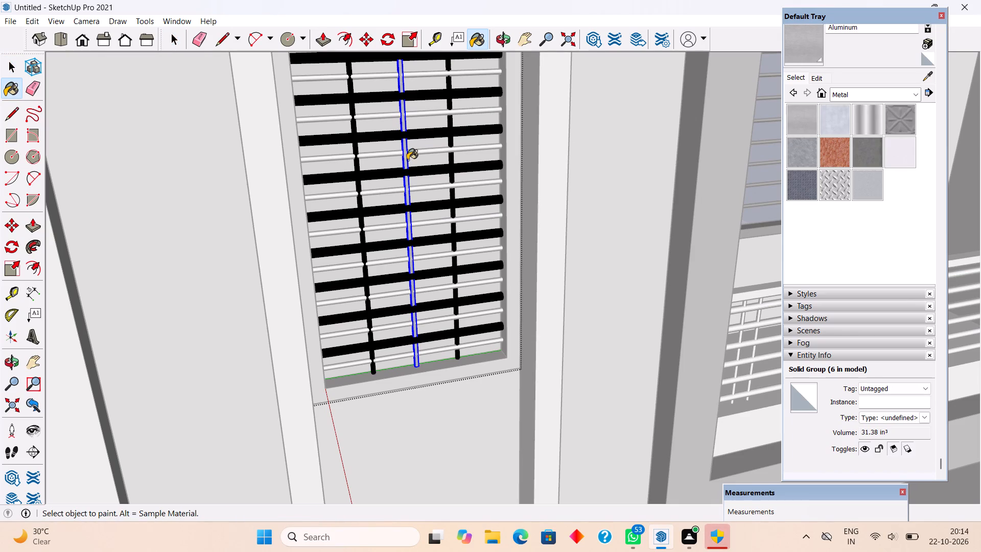
{"action": "key", "text": "space"}
{"action": "scroll", "coordinate": [407, 160], "scroll_direction": "down", "scroll_amount": 20}
{"action": "scroll", "coordinate": [407, 160], "scroll_direction": "down", "scroll_amount": 2}
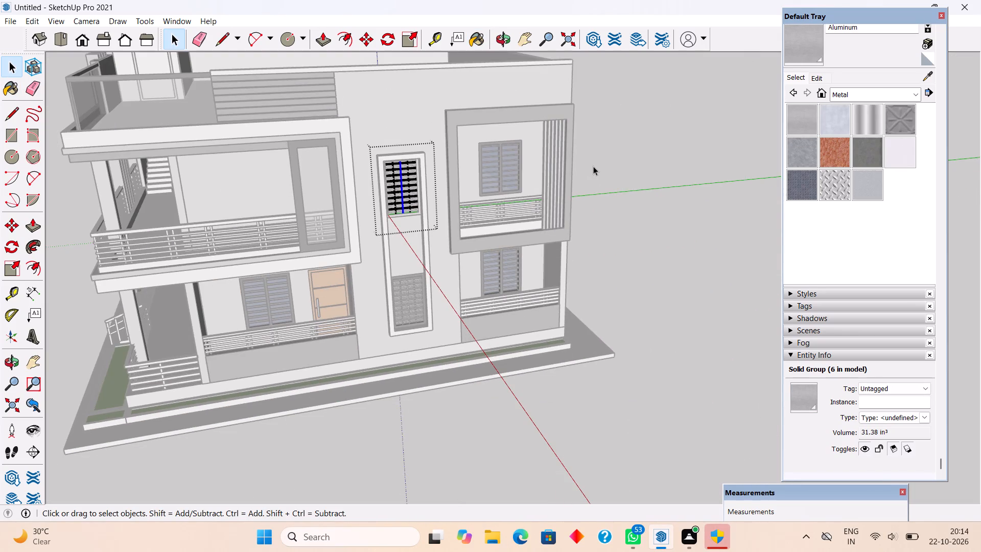
{"action": "left_click", "coordinate": [596, 163]}
Open the tall white frame around the grille windows and pull its outer side face toward the large balcony by 4".
{"action": "middle_click_drag", "start_coordinate": [400, 246], "coordinate": [259, 173]}
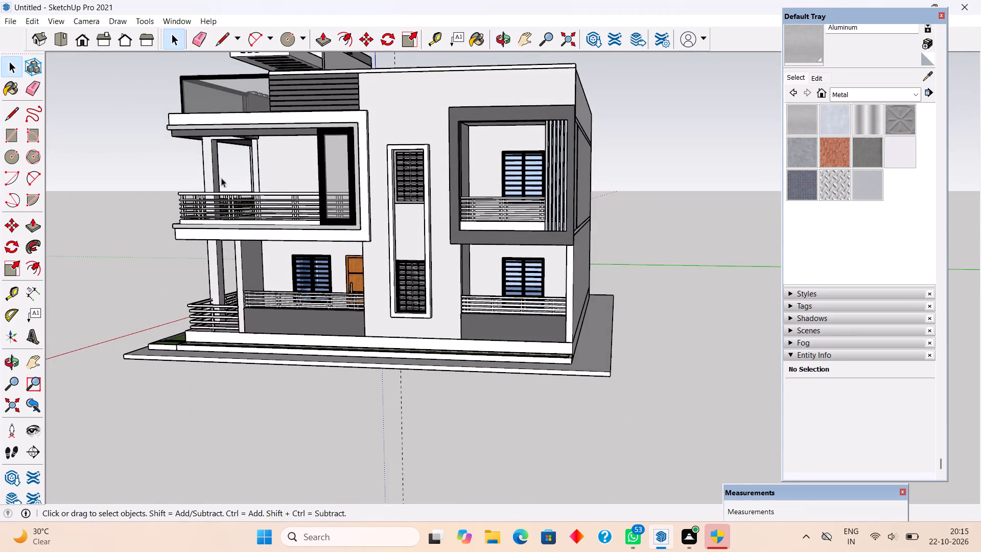
{"action": "middle_click_drag", "start_coordinate": [212, 210], "coordinate": [404, 238]}
{"action": "scroll", "coordinate": [404, 238], "scroll_direction": "up", "scroll_amount": 3}
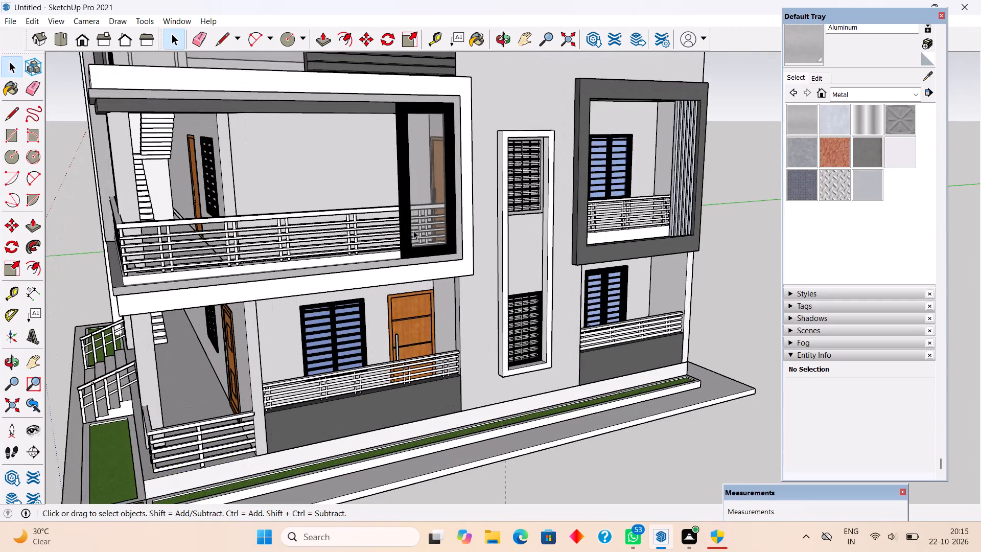
{"action": "scroll", "coordinate": [415, 229], "scroll_direction": "down", "scroll_amount": 1}
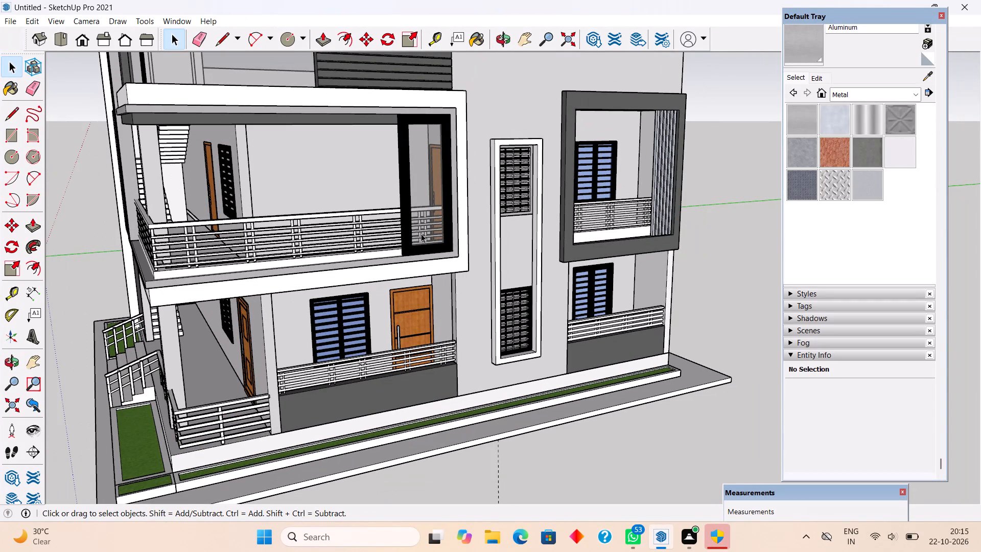
{"action": "middle_click_drag", "start_coordinate": [429, 234], "coordinate": [472, 264]}
{"action": "scroll", "coordinate": [490, 271], "scroll_direction": "up", "scroll_amount": 5}
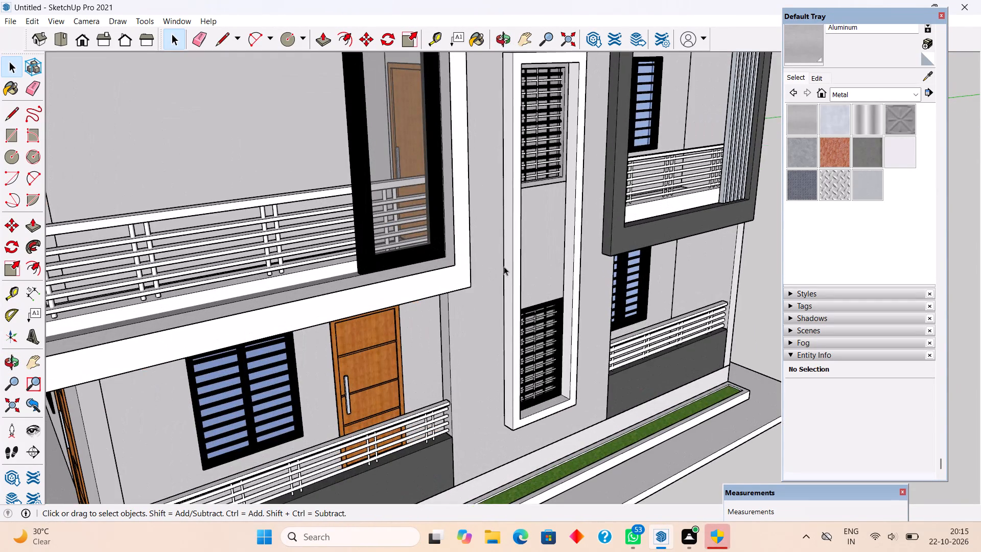
{"action": "triple_click", "coordinate": [512, 262]}
{"action": "scroll", "coordinate": [512, 261], "scroll_direction": "up", "scroll_amount": 8}
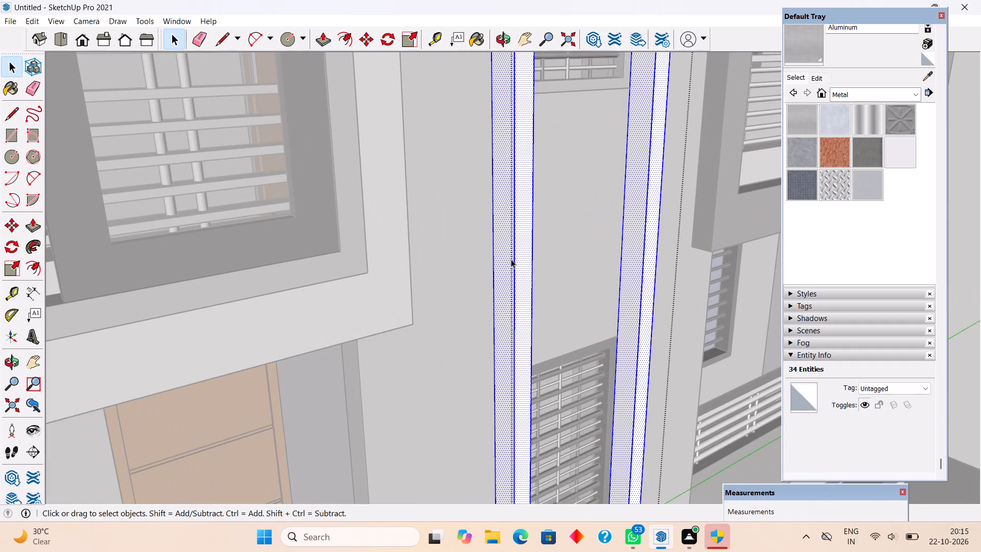
{"action": "key", "text": "p"}
{"action": "left_click", "coordinate": [507, 263]}
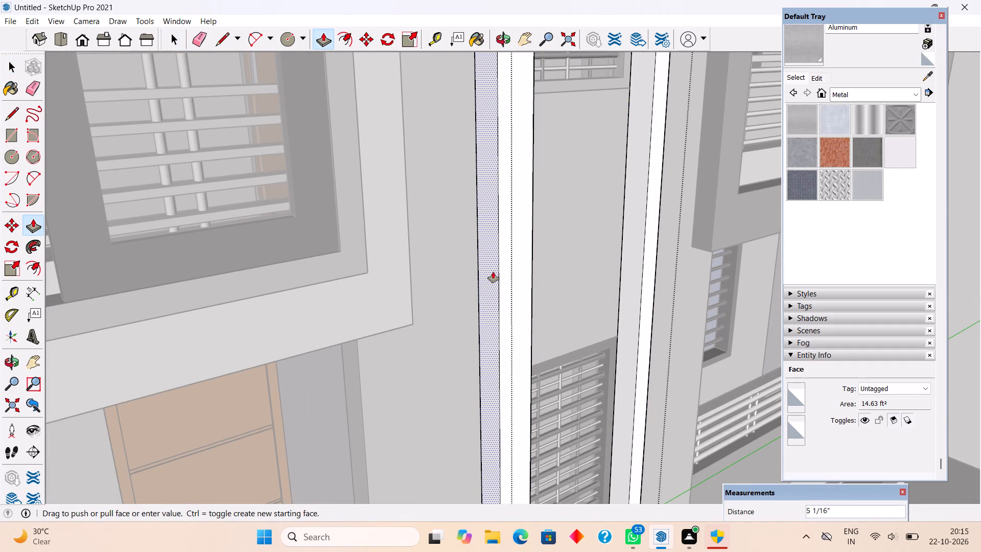
{"action": "type", "text": "4\""}
{"action": "key", "text": "Return"}
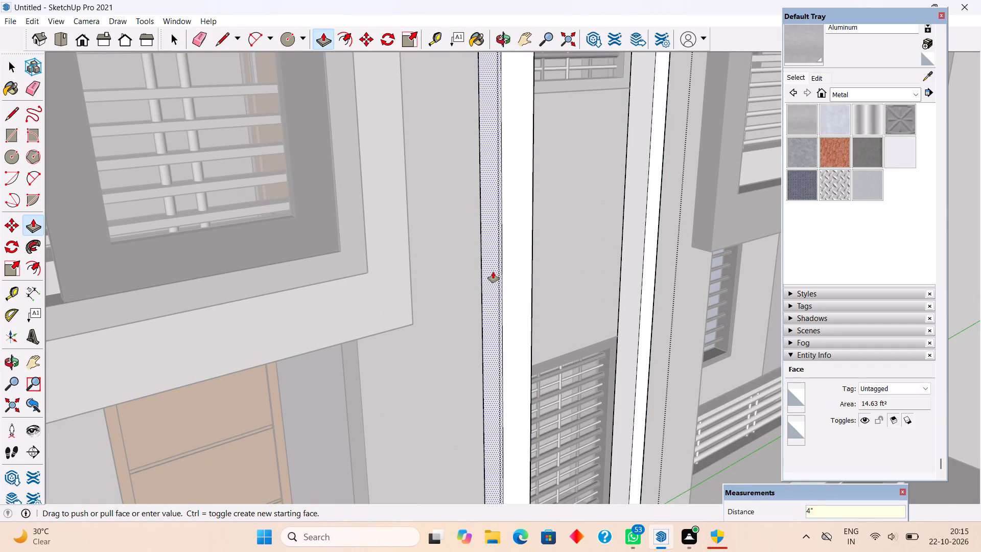
Pull the top face of the tall white frame up by 4".
{"action": "scroll", "coordinate": [493, 272], "scroll_direction": "down", "scroll_amount": 9}
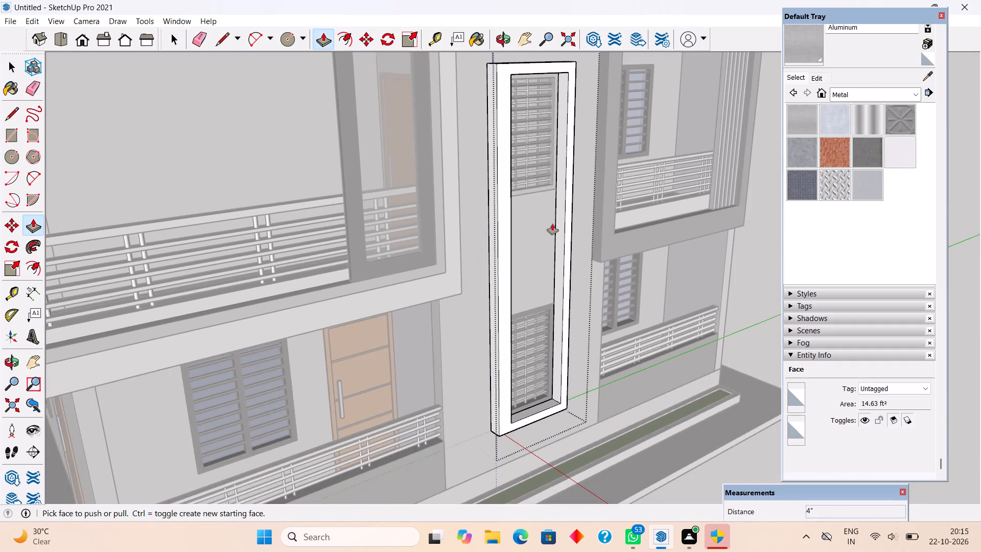
{"action": "middle_click_drag", "start_coordinate": [559, 251], "coordinate": [588, 360]}
{"action": "double_click", "coordinate": [529, 124]}
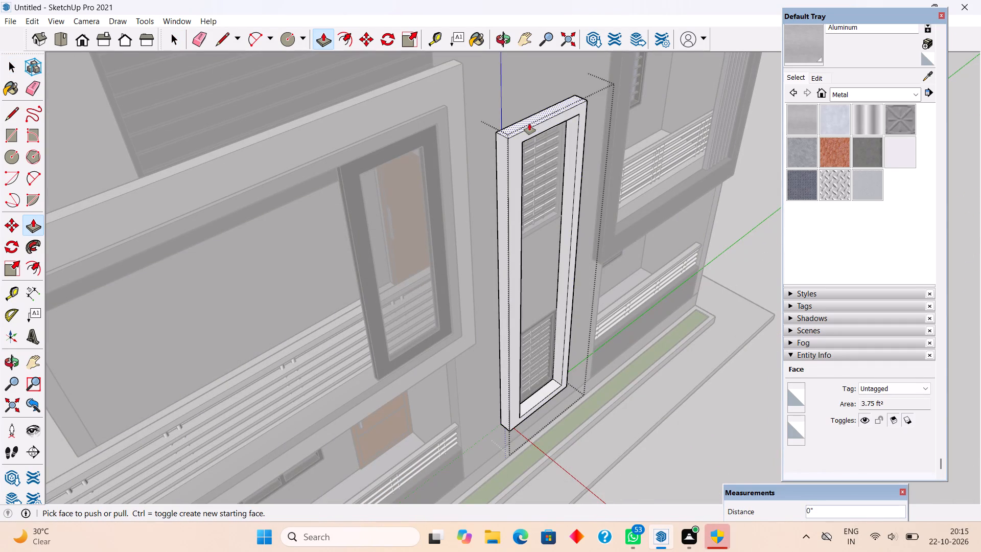
{"action": "key", "text": "ctrl+z"}
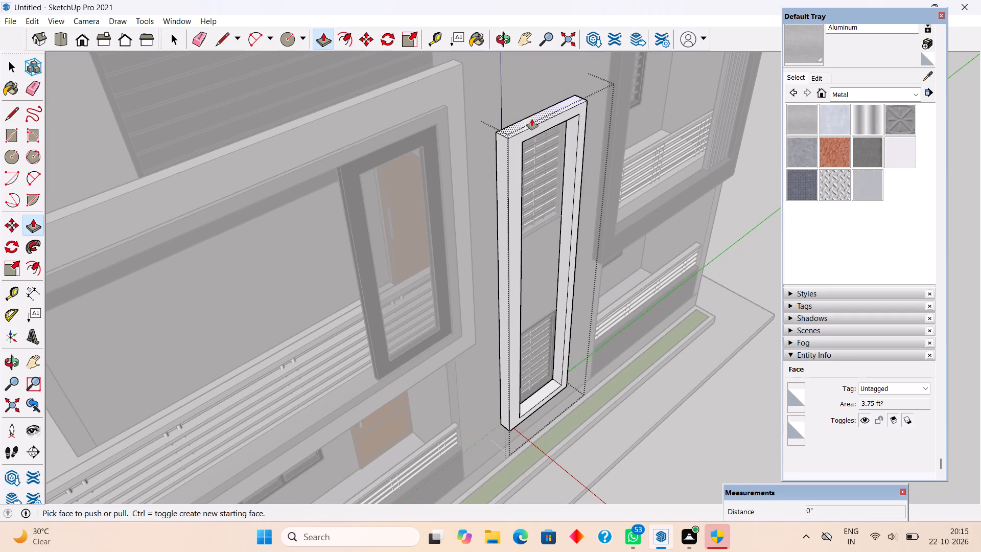
{"action": "left_click", "coordinate": [532, 119]}
{"action": "type", "text": "4\""}
{"action": "key", "text": "Return"}
Pull the white frame's other outer side face, toward the grey-framed balcony, out by 4".
{"action": "middle_click_drag", "start_coordinate": [704, 188], "coordinate": [575, 156]}
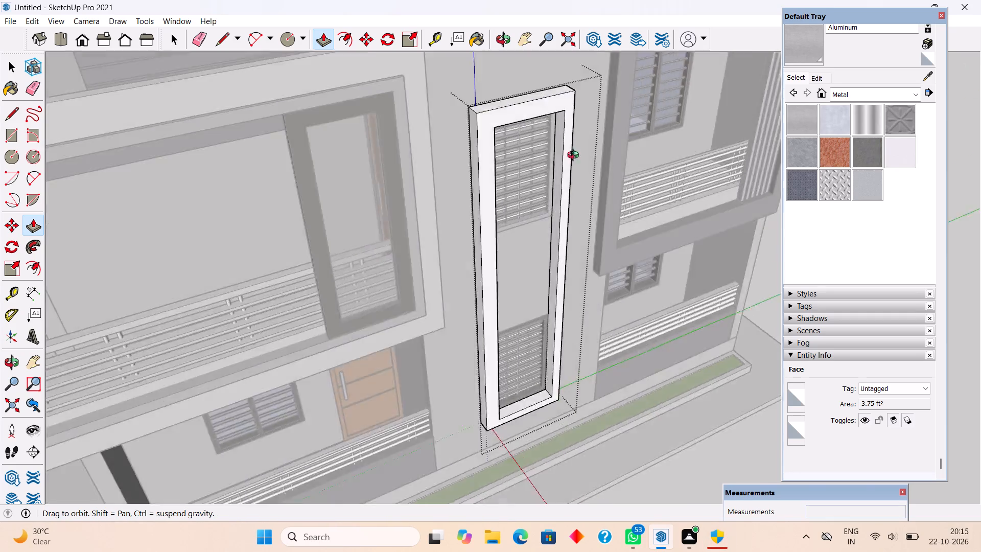
{"action": "middle_click_drag", "start_coordinate": [575, 156], "coordinate": [253, 102]}
{"action": "scroll", "coordinate": [427, 190], "scroll_direction": "up", "scroll_amount": 4}
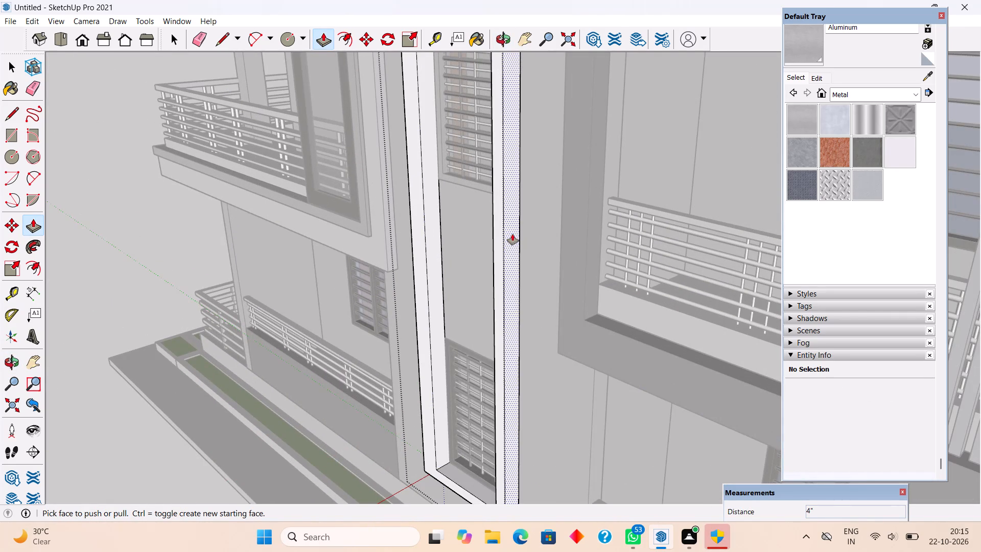
{"action": "left_click", "coordinate": [512, 234]}
{"action": "type", "text": "4\""}
{"action": "key", "text": "Return"}
Pull the underside of the tall white frame down by 4" and close the frame's group.
{"action": "scroll", "coordinate": [525, 248], "scroll_direction": "down", "scroll_amount": 2}
{"action": "scroll", "coordinate": [527, 306], "scroll_direction": "down", "scroll_amount": 4}
{"action": "middle_click_drag", "start_coordinate": [480, 390], "coordinate": [488, 363]}
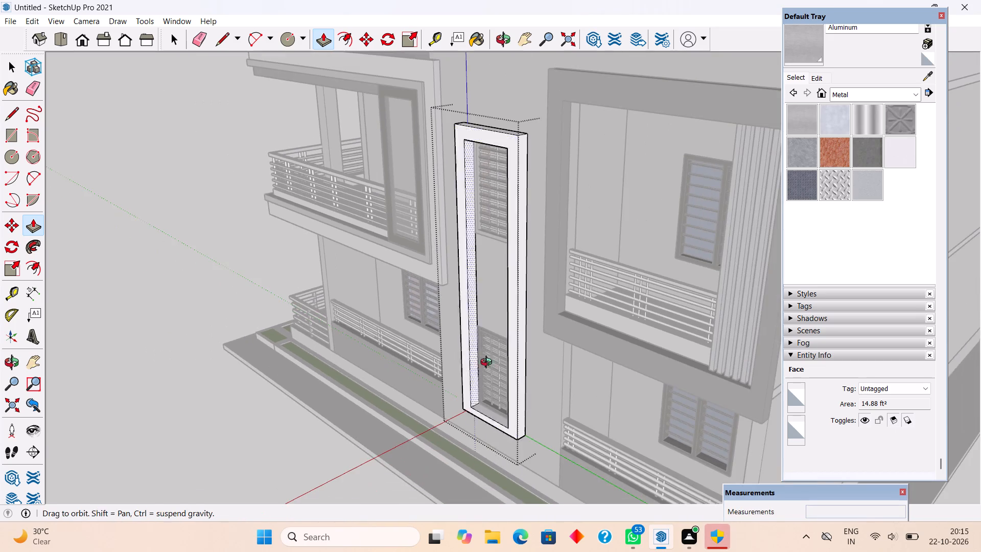
{"action": "middle_click_drag", "start_coordinate": [488, 363], "coordinate": [558, 161]}
{"action": "scroll", "coordinate": [533, 292], "scroll_direction": "up", "scroll_amount": 9}
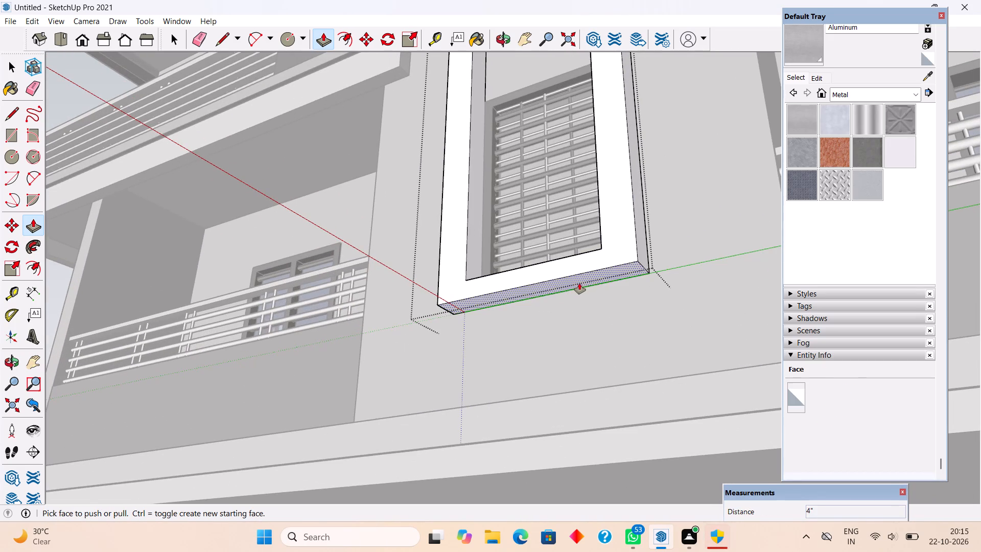
{"action": "left_click", "coordinate": [579, 283]}
{"action": "type", "text": "4\""}
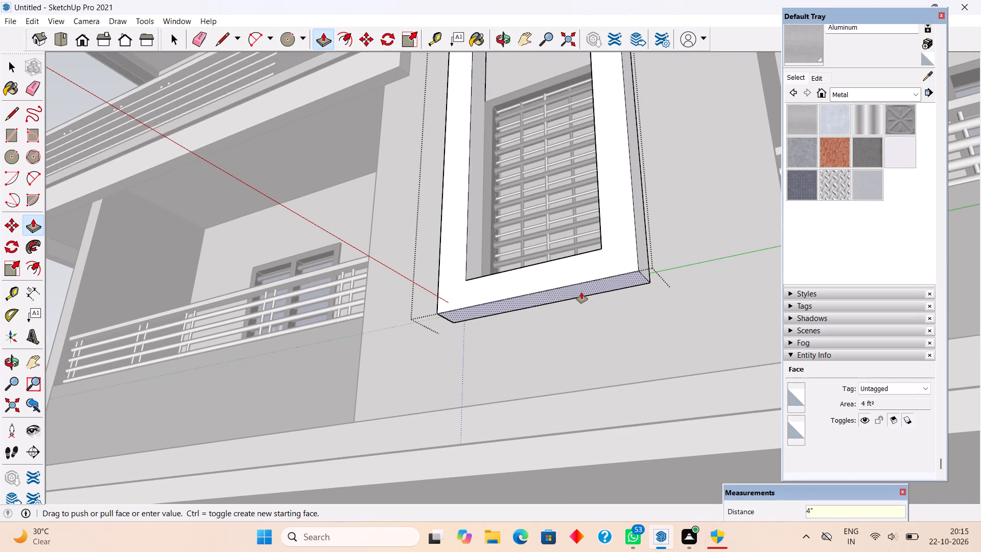
{"action": "key", "text": "Return"}
{"action": "key", "text": "space"}
{"action": "scroll", "coordinate": [584, 293], "scroll_direction": "down", "scroll_amount": 11}
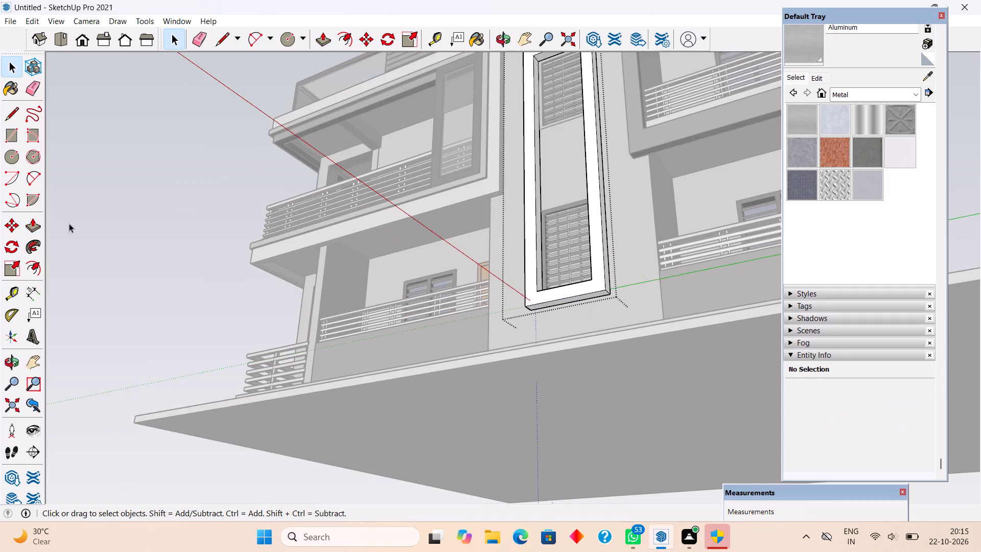
{"action": "left_click", "coordinate": [111, 212]}
Sample the Wood Bamboo material from the upper-floor door and paint the roof terrace door's panel and frame with it.
{"action": "middle_click_drag", "start_coordinate": [287, 242], "coordinate": [459, 341]}
{"action": "scroll", "coordinate": [459, 341], "scroll_direction": "down", "scroll_amount": 4}
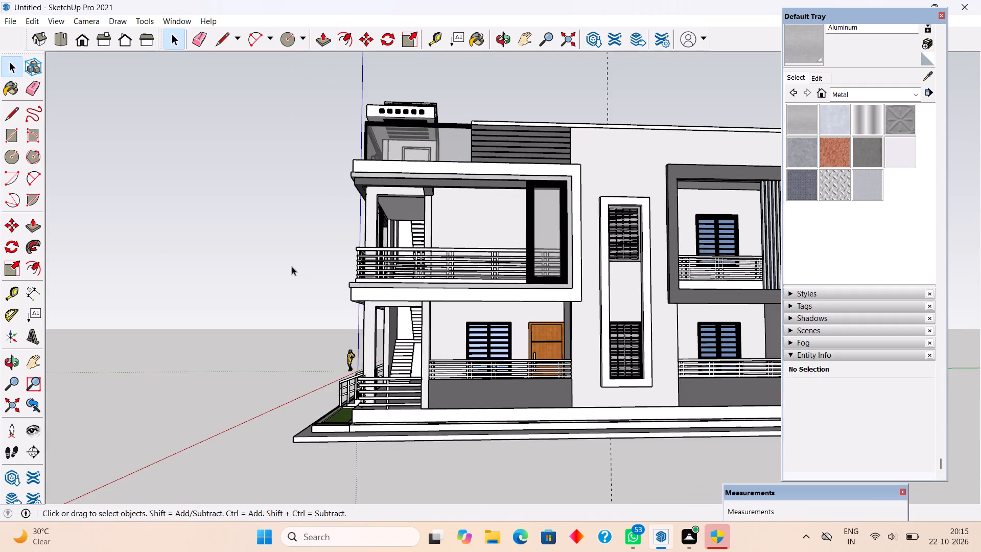
{"action": "middle_click_drag", "start_coordinate": [283, 276], "coordinate": [464, 292]}
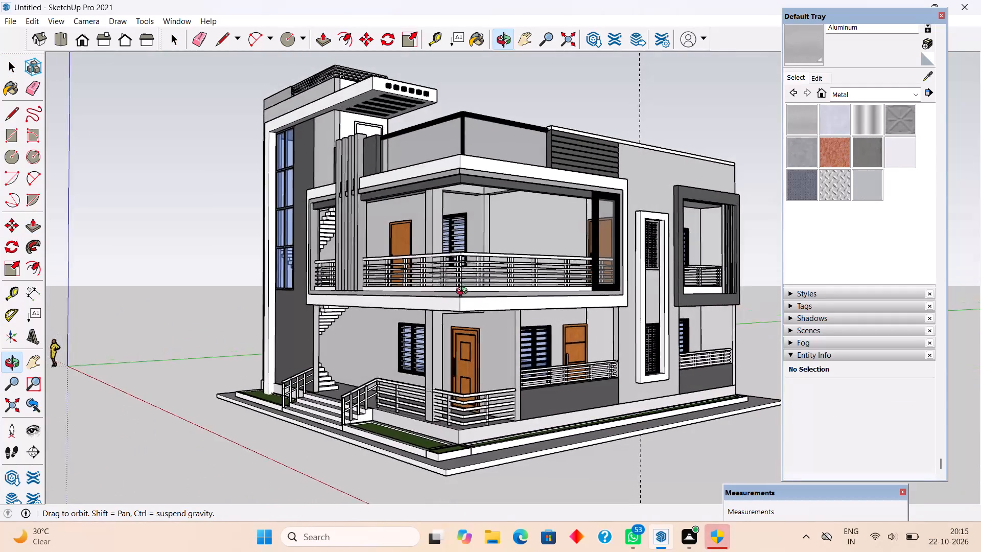
{"action": "middle_click_drag", "start_coordinate": [464, 292], "coordinate": [360, 360]}
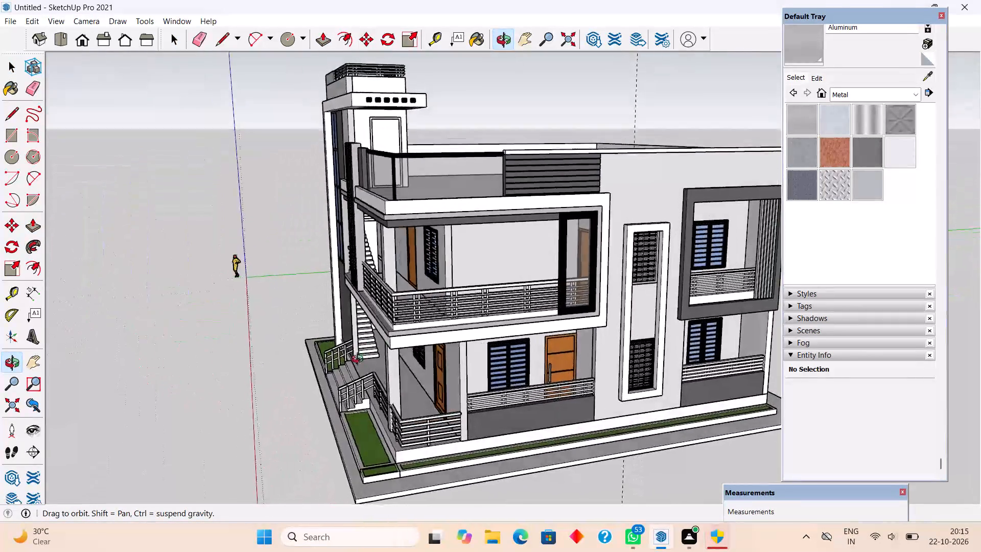
{"action": "middle_click_drag", "start_coordinate": [360, 360], "coordinate": [493, 383]}
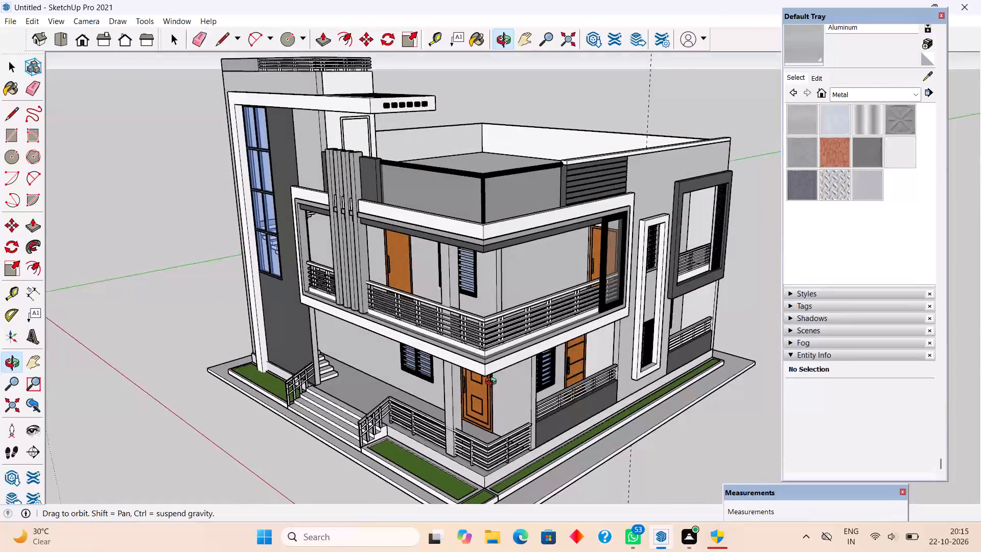
{"action": "middle_click_drag", "start_coordinate": [493, 383], "coordinate": [473, 396]}
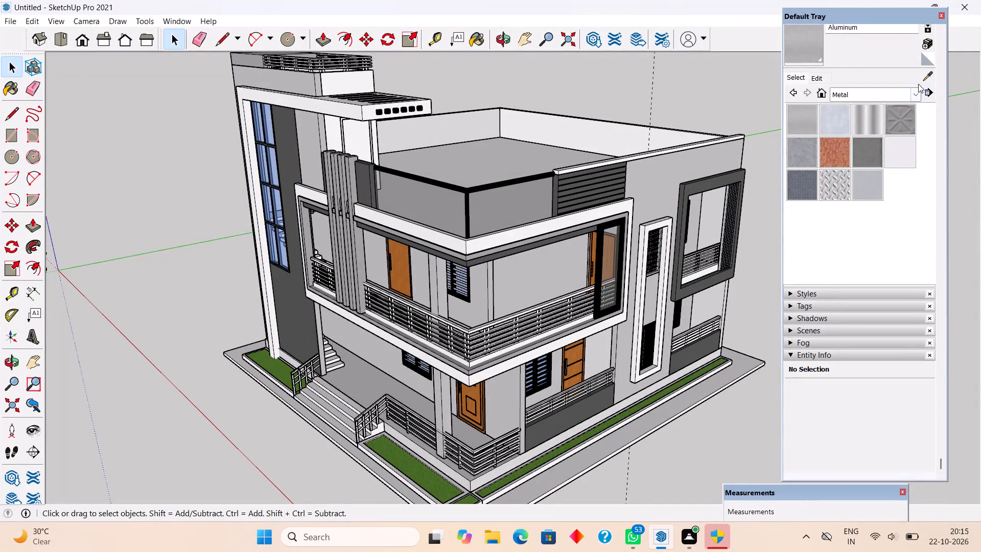
{"action": "left_click", "coordinate": [925, 75]}
{"action": "scroll", "coordinate": [416, 299], "scroll_direction": "up", "scroll_amount": 3}
{"action": "left_click", "coordinate": [405, 271]}
{"action": "scroll", "coordinate": [405, 271], "scroll_direction": "down", "scroll_amount": 6}
{"action": "left_click", "coordinate": [369, 169]}
{"action": "scroll", "coordinate": [375, 175], "scroll_direction": "up", "scroll_amount": 12}
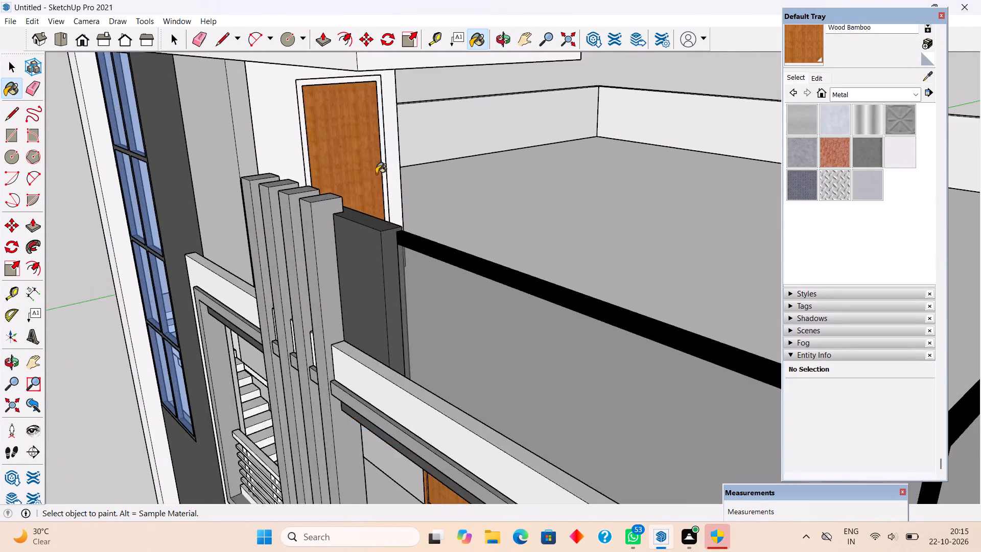
{"action": "scroll", "coordinate": [376, 174], "scroll_direction": "up", "scroll_amount": 6}
{"action": "left_click", "coordinate": [389, 162]}
{"action": "scroll", "coordinate": [383, 200], "scroll_direction": "down", "scroll_amount": 11}
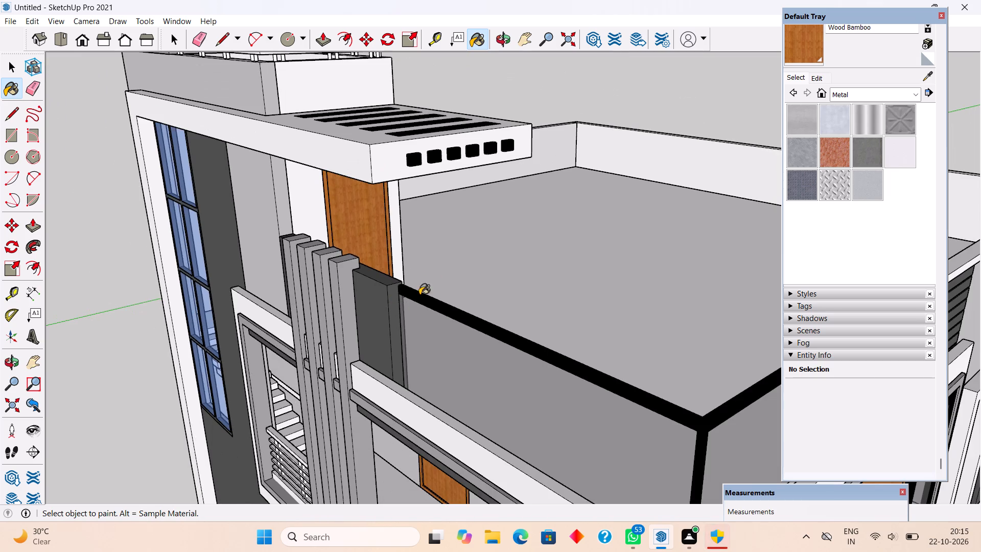
{"action": "middle_click_drag", "start_coordinate": [423, 277], "coordinate": [218, 267]}
{"action": "key", "text": "space"}
Draw an upright handle rectangle about 1' 11 1/2" by 2 11/16" near the opening edge of the terrace door panel.
{"action": "scroll", "coordinate": [383, 168], "scroll_direction": "up", "scroll_amount": 6}
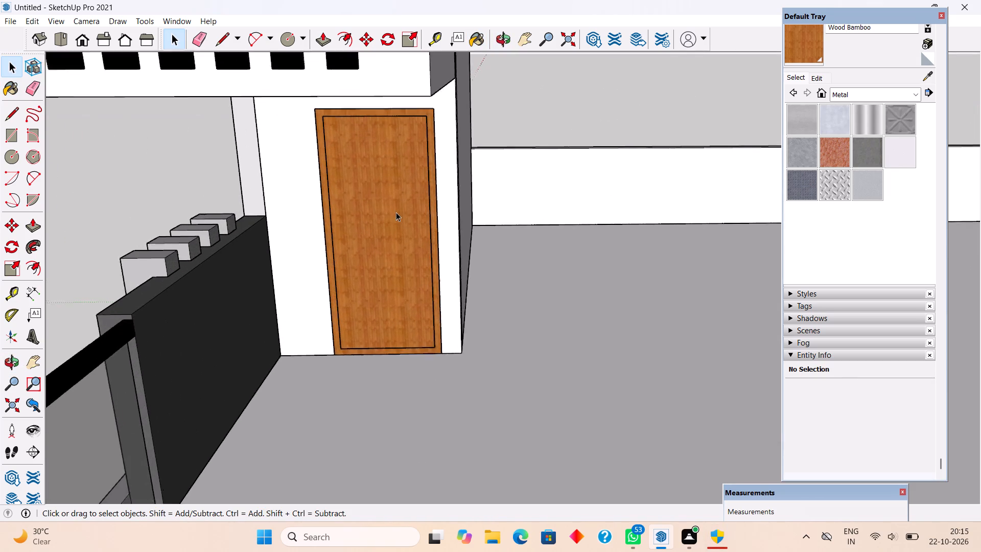
{"action": "scroll", "coordinate": [396, 212], "scroll_direction": "up", "scroll_amount": 1}
{"action": "middle_click_drag", "start_coordinate": [392, 226], "coordinate": [425, 220]}
{"action": "scroll", "coordinate": [359, 239], "scroll_direction": "up", "scroll_amount": 4}
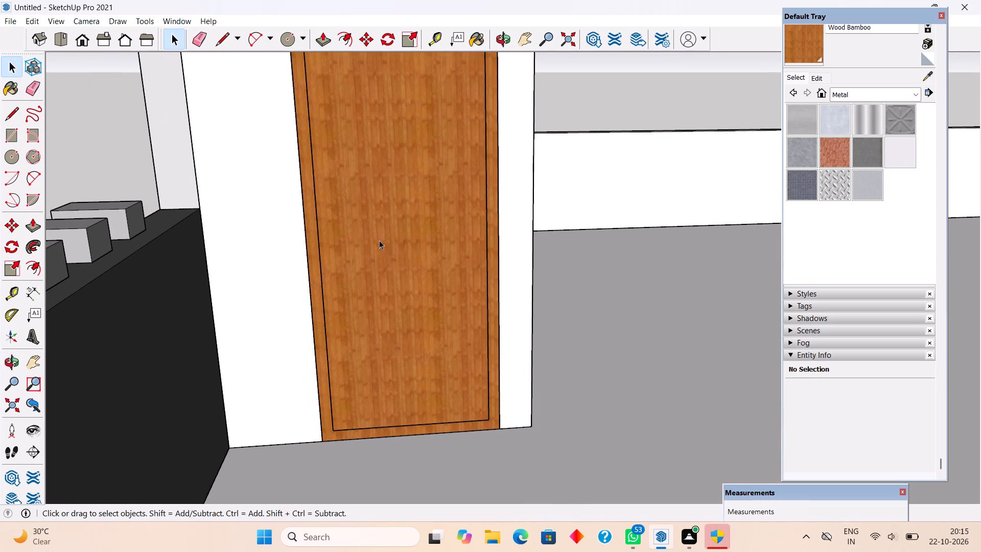
{"action": "key", "text": "r"}
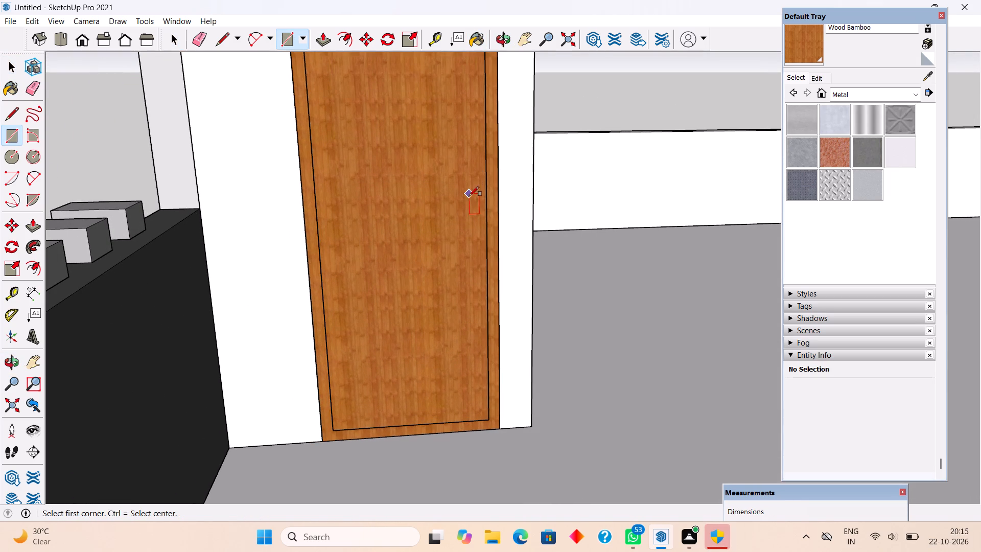
{"action": "left_click", "coordinate": [469, 194]}
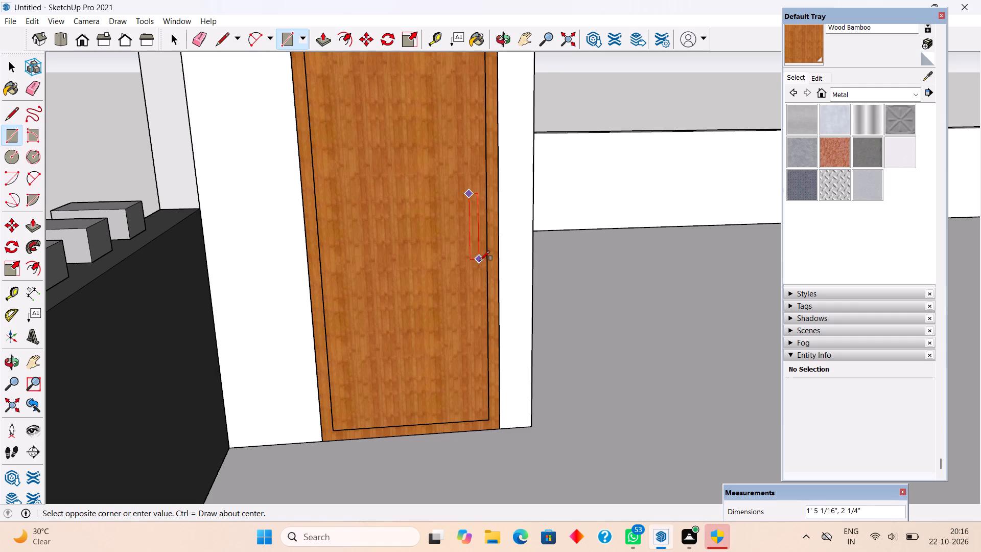
{"action": "scroll", "coordinate": [481, 283], "scroll_direction": "up", "scroll_amount": 4}
{"action": "left_click", "coordinate": [481, 283]}
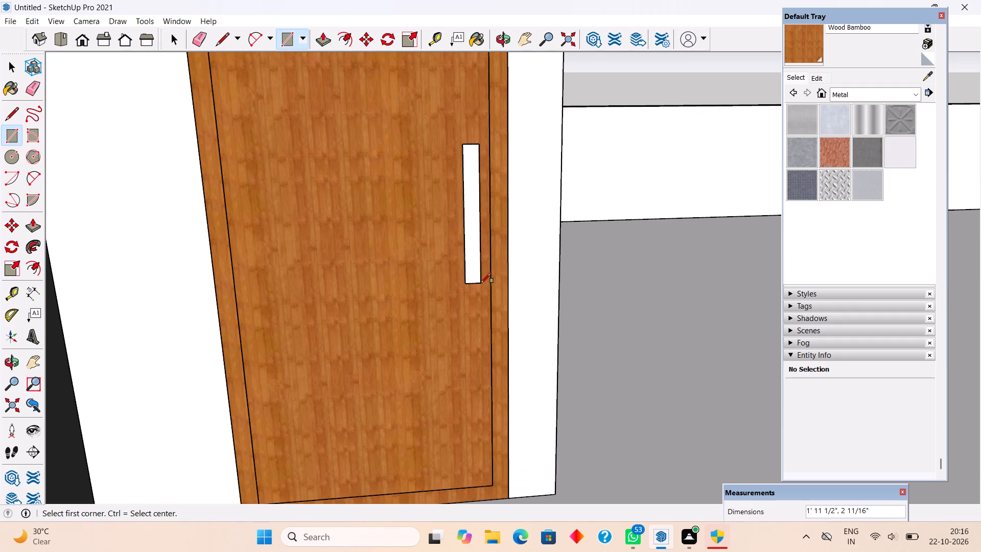
Pull the handle rectangle on the terrace door out by 1".
{"action": "key", "text": "p"}
{"action": "left_click", "coordinate": [470, 275]}
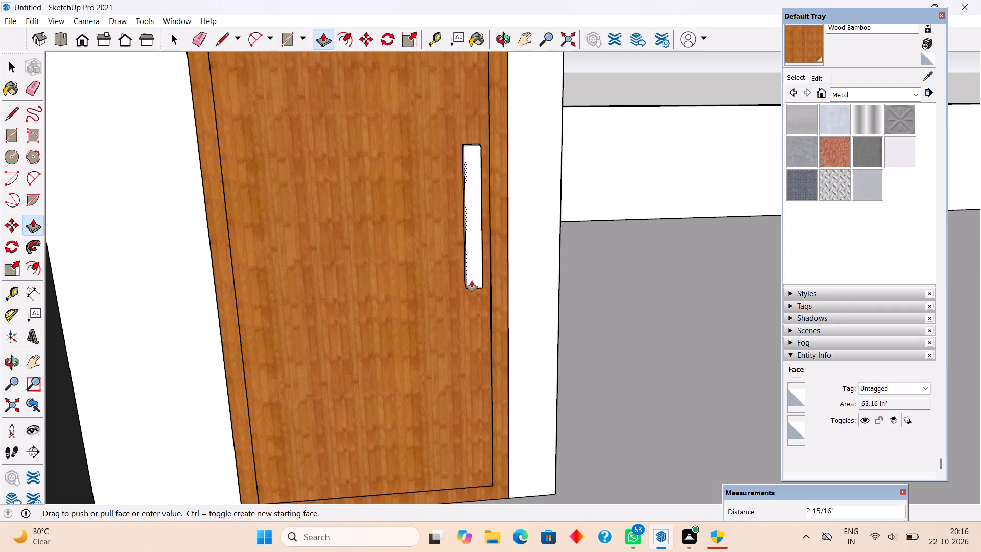
{"action": "type", "text": "1\""}
{"action": "key", "text": "Return"}
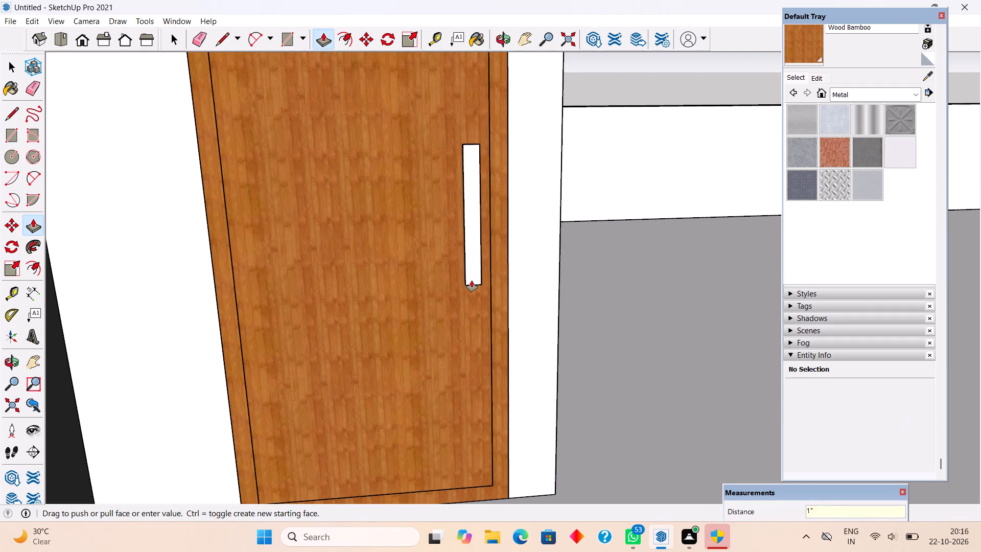
Group the terrace door's handle and paint it with the Aluminum metal material.
{"action": "key", "text": "space"}
{"action": "triple_click", "coordinate": [478, 247]}
{"action": "right_click", "coordinate": [478, 247]}
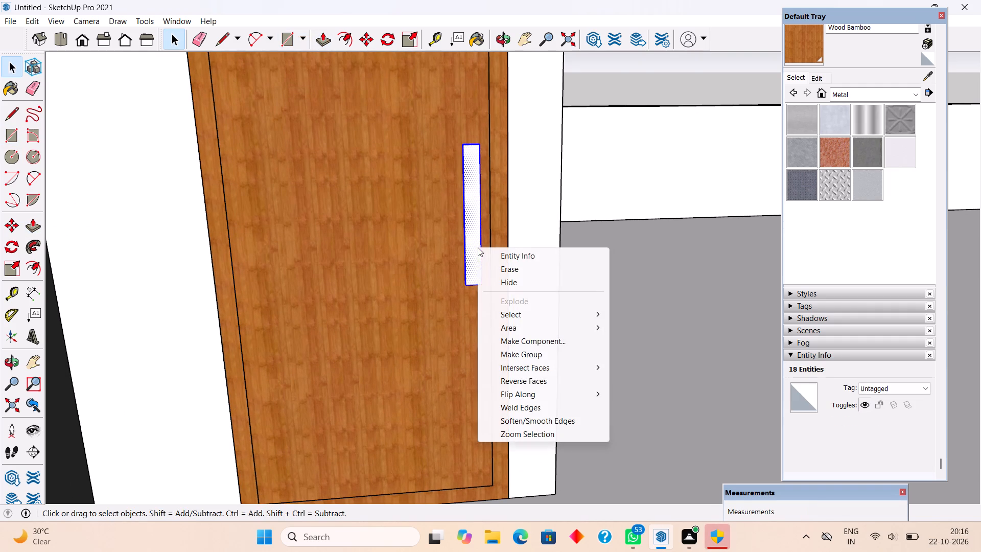
{"action": "left_click", "coordinate": [499, 350]}
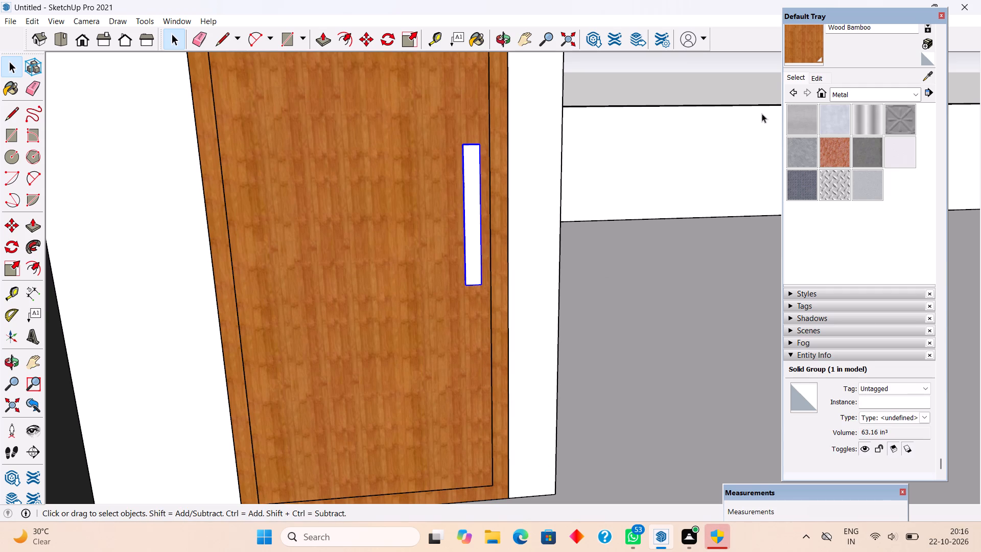
{"action": "left_click", "coordinate": [804, 113]}
{"action": "left_click", "coordinate": [469, 227]}
{"action": "scroll", "coordinate": [469, 227], "scroll_direction": "down", "scroll_amount": 4}
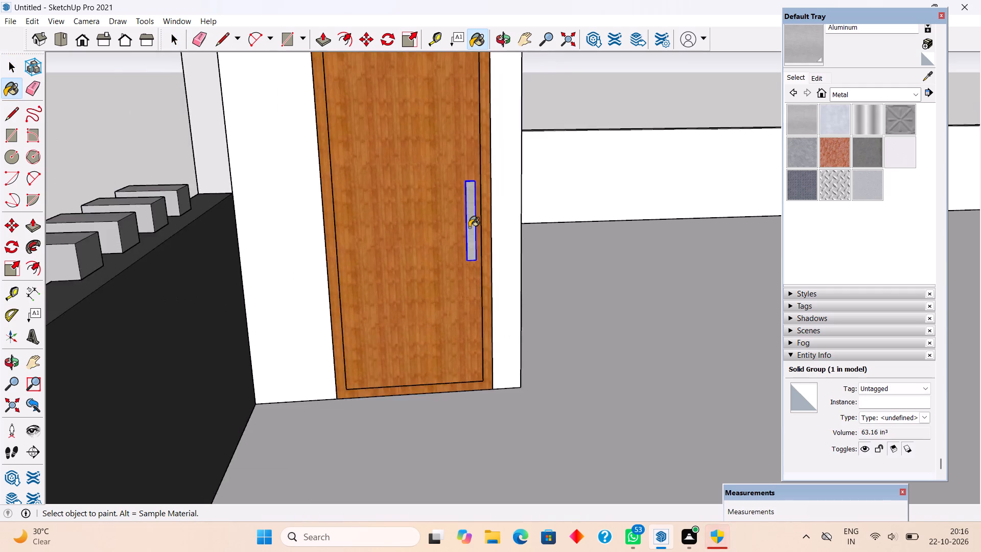
{"action": "scroll", "coordinate": [469, 227], "scroll_direction": "down", "scroll_amount": 6}
{"action": "key", "text": "space"}
Examine the whole house exterior from the front and side, checking the doors, balcony, railings and windows.
{"action": "scroll", "coordinate": [469, 227], "scroll_direction": "down", "scroll_amount": 5}
{"action": "middle_click_drag", "start_coordinate": [370, 295], "coordinate": [548, 283]}
{"action": "scroll", "coordinate": [548, 283], "scroll_direction": "down", "scroll_amount": 4}
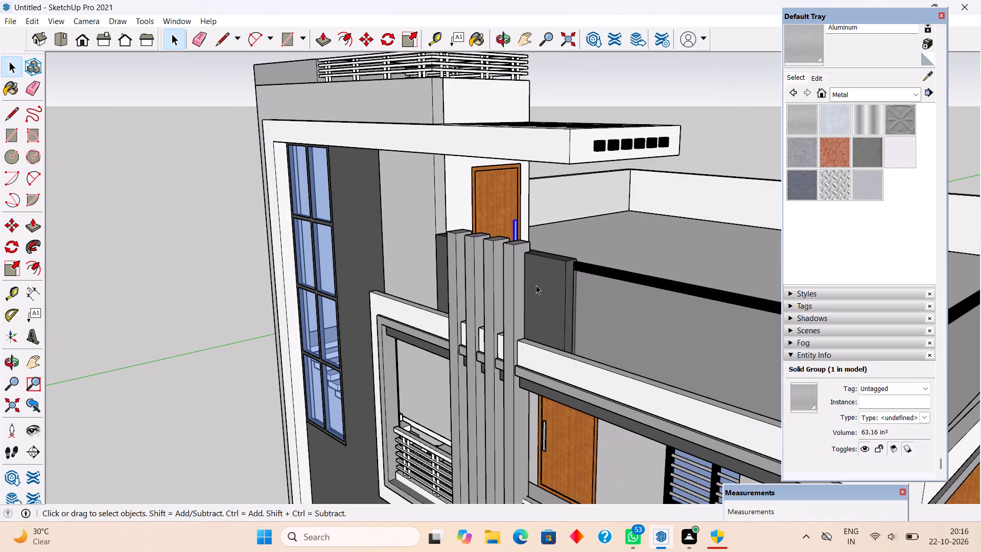
{"action": "left_click", "coordinate": [46, 204]}
{"action": "scroll", "coordinate": [123, 206], "scroll_direction": "down", "scroll_amount": 6}
{"action": "middle_click_drag", "start_coordinate": [268, 330], "coordinate": [394, 288]}
{"action": "scroll", "coordinate": [394, 288], "scroll_direction": "down", "scroll_amount": 7}
{"action": "middle_click_drag", "start_coordinate": [395, 288], "coordinate": [456, 205]}
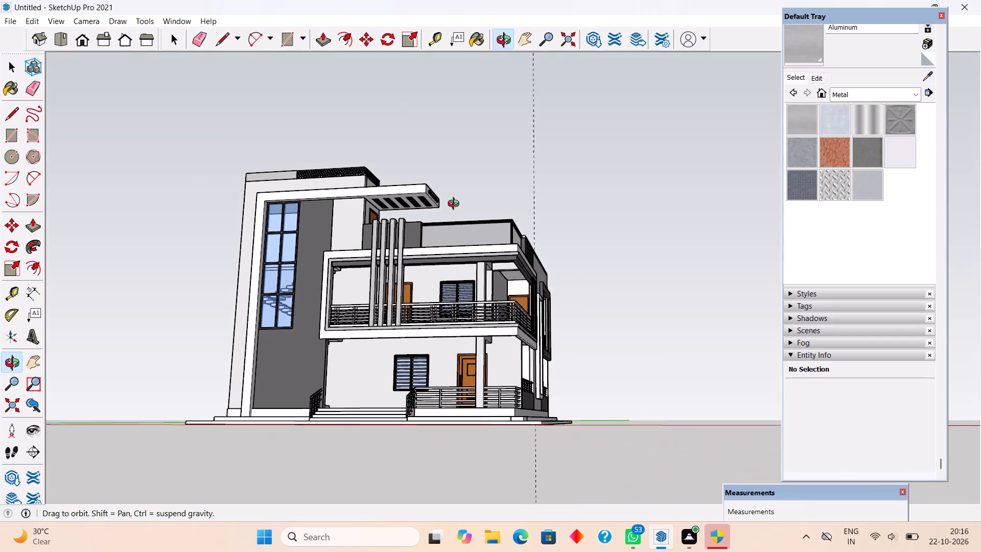
{"action": "middle_click_drag", "start_coordinate": [456, 205], "coordinate": [409, 132]}
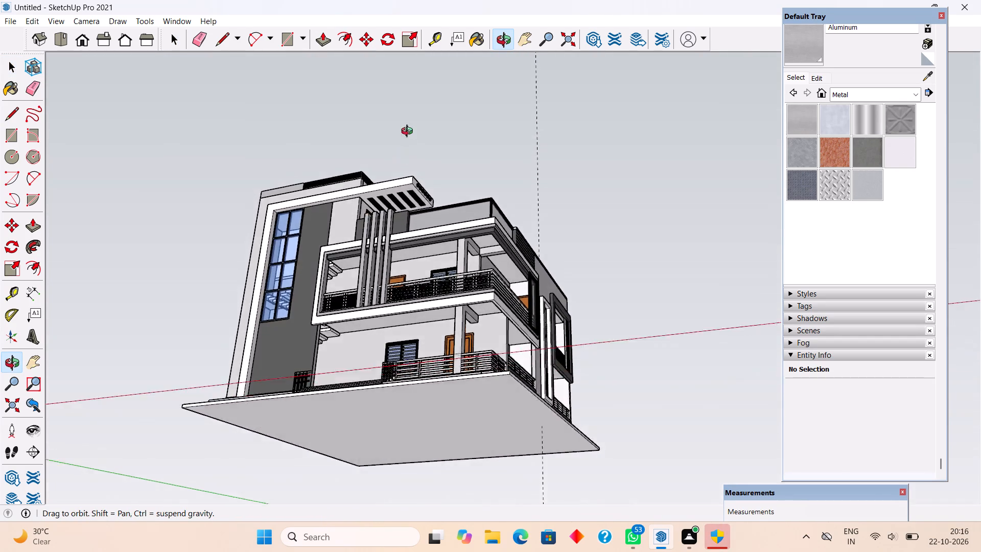
{"action": "middle_click_drag", "start_coordinate": [409, 132], "coordinate": [453, 266]}
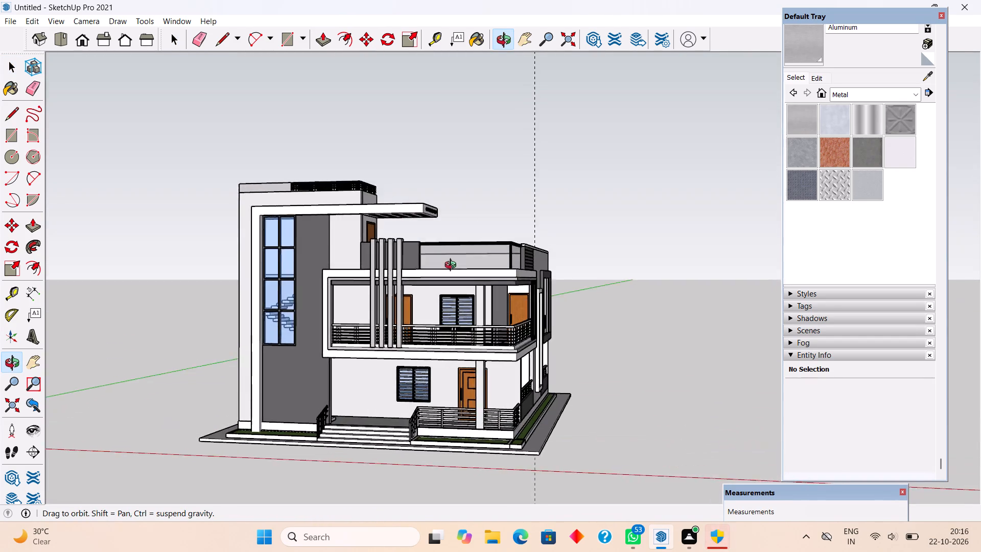
{"action": "middle_click_drag", "start_coordinate": [453, 266], "coordinate": [436, 245]}
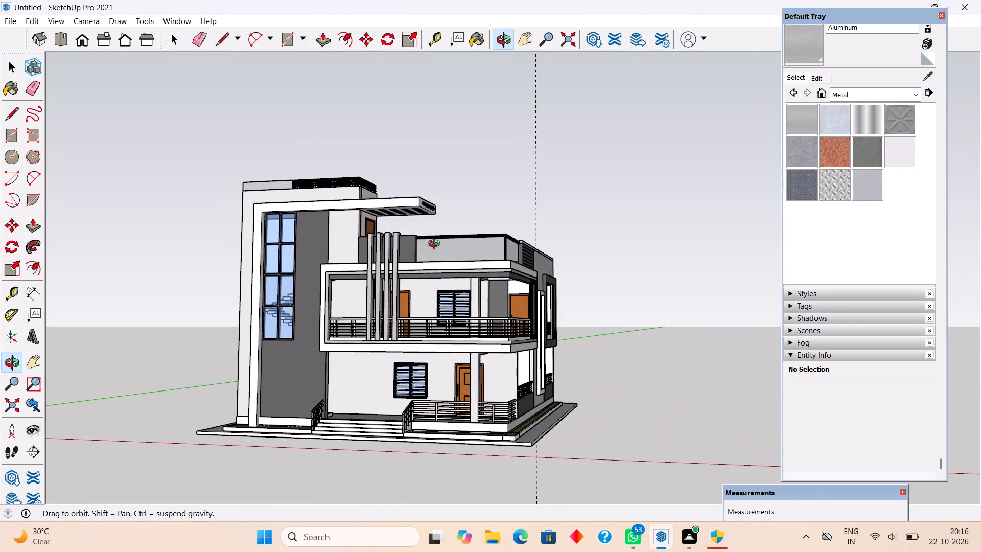
{"action": "middle_click_drag", "start_coordinate": [436, 245], "coordinate": [432, 247]}
{"action": "scroll", "coordinate": [432, 247], "scroll_direction": "up", "scroll_amount": 3}
{"action": "scroll", "coordinate": [450, 375], "scroll_direction": "down", "scroll_amount": 4}
{"action": "middle_click_drag", "start_coordinate": [434, 289], "coordinate": [418, 317]}
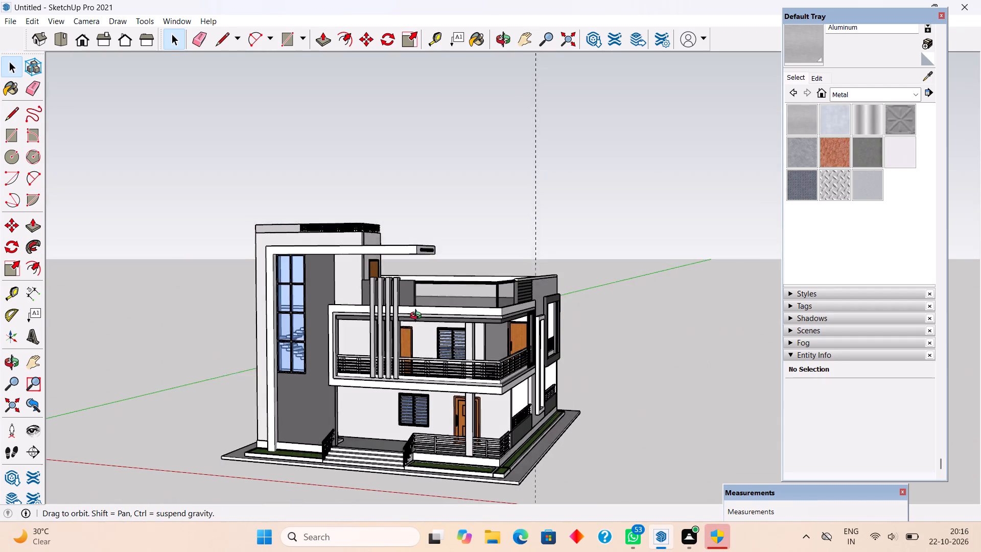
{"action": "middle_click_drag", "start_coordinate": [418, 317], "coordinate": [341, 324]}
{"action": "scroll", "coordinate": [341, 324], "scroll_direction": "up", "scroll_amount": 2}
{"action": "scroll", "coordinate": [517, 380], "scroll_direction": "up", "scroll_amount": 1}
{"action": "middle_click_drag", "start_coordinate": [512, 370], "coordinate": [465, 344]}
{"action": "scroll", "coordinate": [465, 344], "scroll_direction": "down", "scroll_amount": 1}
{"action": "scroll", "coordinate": [465, 344], "scroll_direction": "up", "scroll_amount": 5}
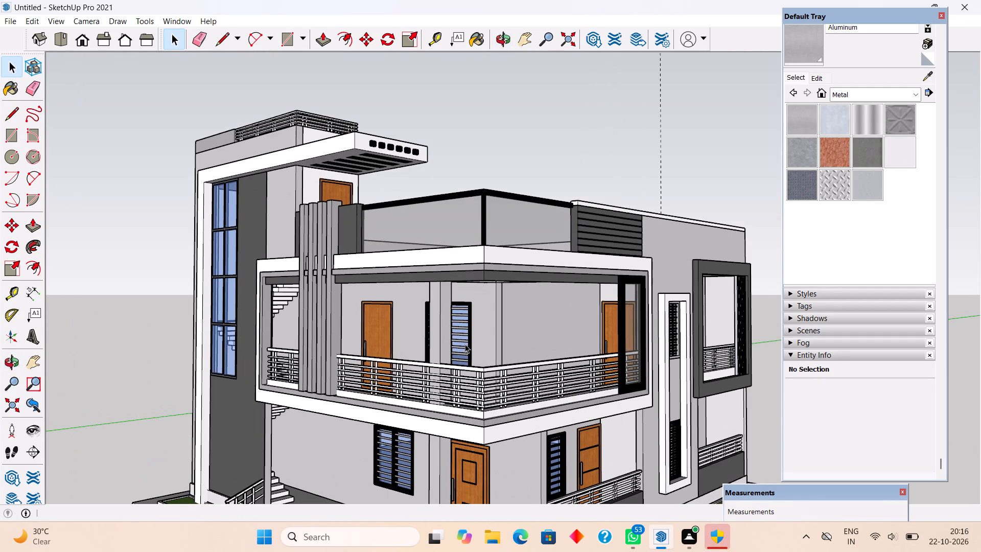
{"action": "scroll", "coordinate": [435, 229], "scroll_direction": "down", "scroll_amount": 4}
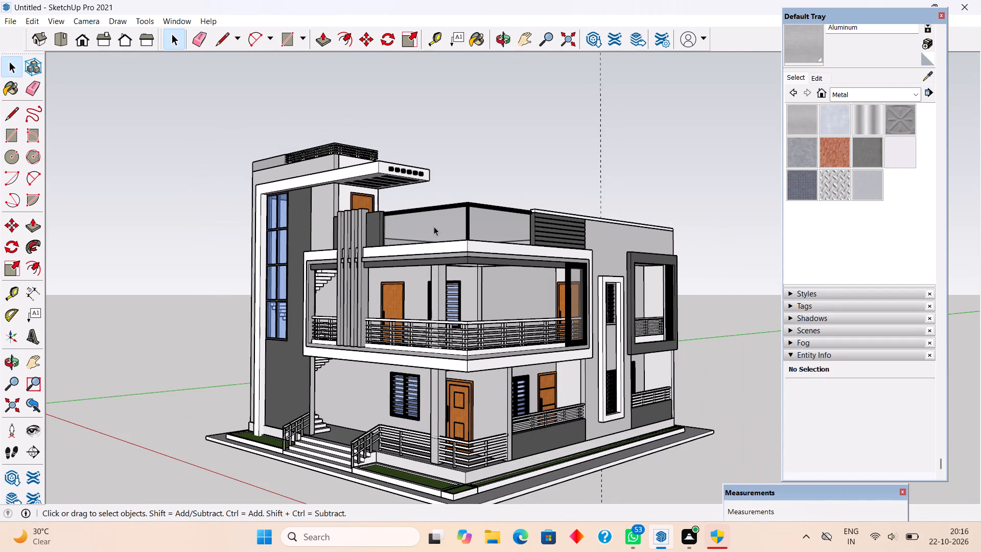
{"action": "middle_click_drag", "start_coordinate": [446, 350], "coordinate": [526, 364]}
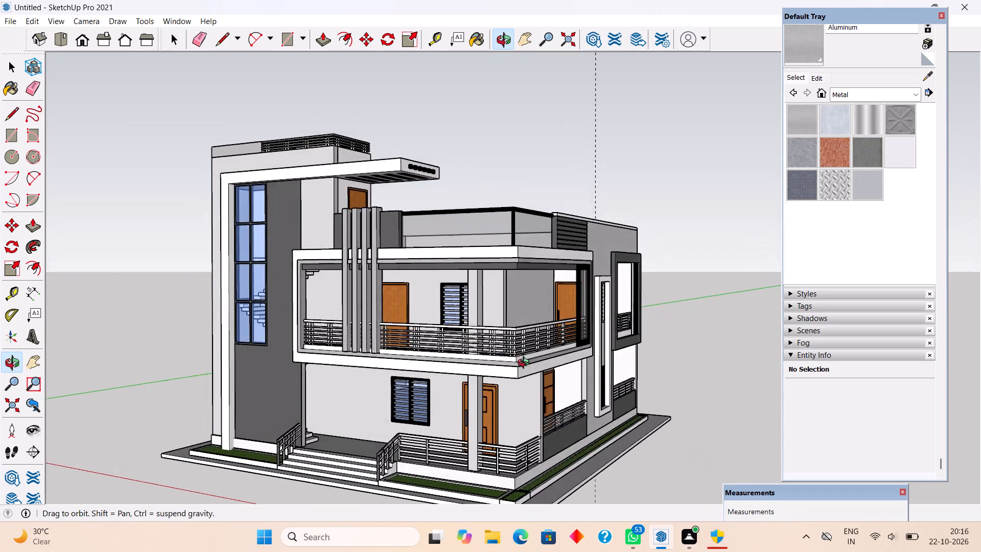
{"action": "middle_click_drag", "start_coordinate": [526, 364], "coordinate": [471, 389]}
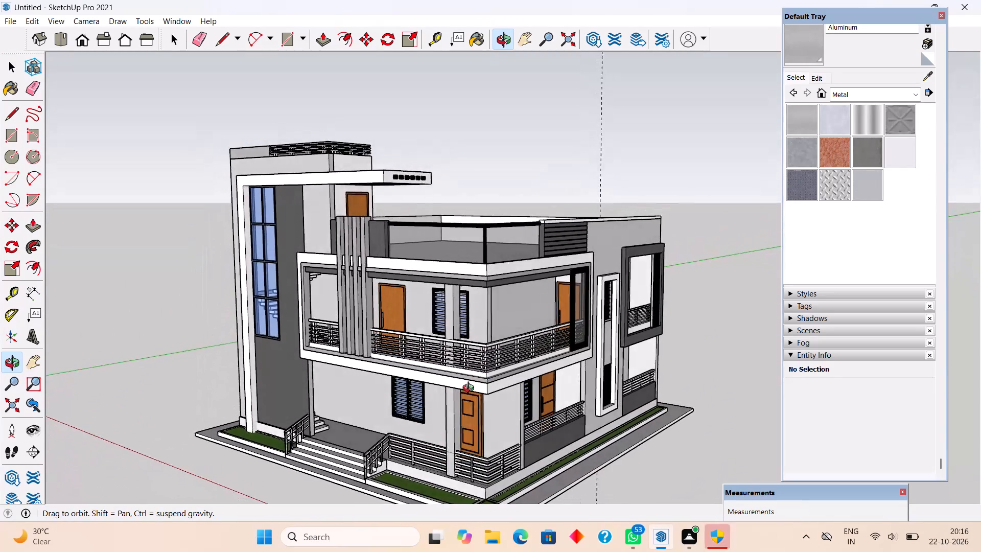
{"action": "middle_click_drag", "start_coordinate": [471, 389], "coordinate": [546, 324]}
{"action": "scroll", "coordinate": [437, 357], "scroll_direction": "up", "scroll_amount": 13}
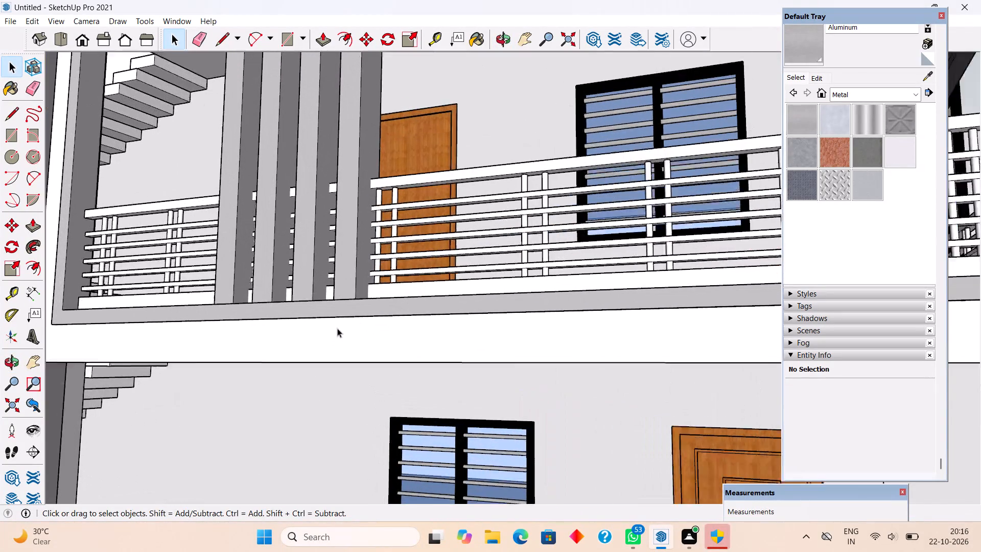
{"action": "scroll", "coordinate": [337, 328], "scroll_direction": "up", "scroll_amount": 2}
{"action": "middle_click_drag", "start_coordinate": [314, 328], "coordinate": [319, 346]}
{"action": "scroll", "coordinate": [319, 346], "scroll_direction": "down", "scroll_amount": 3}
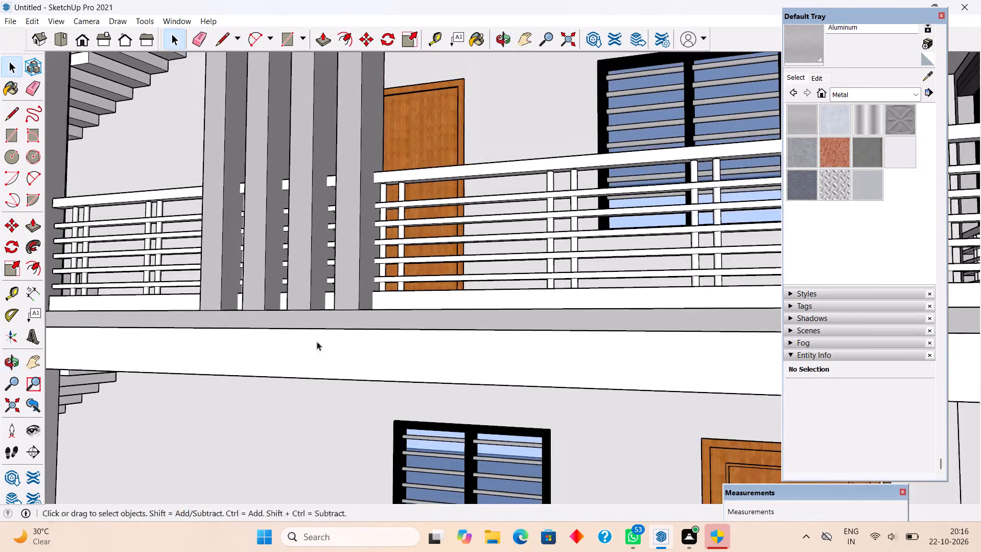
{"action": "scroll", "coordinate": [317, 341], "scroll_direction": "down", "scroll_amount": 15}
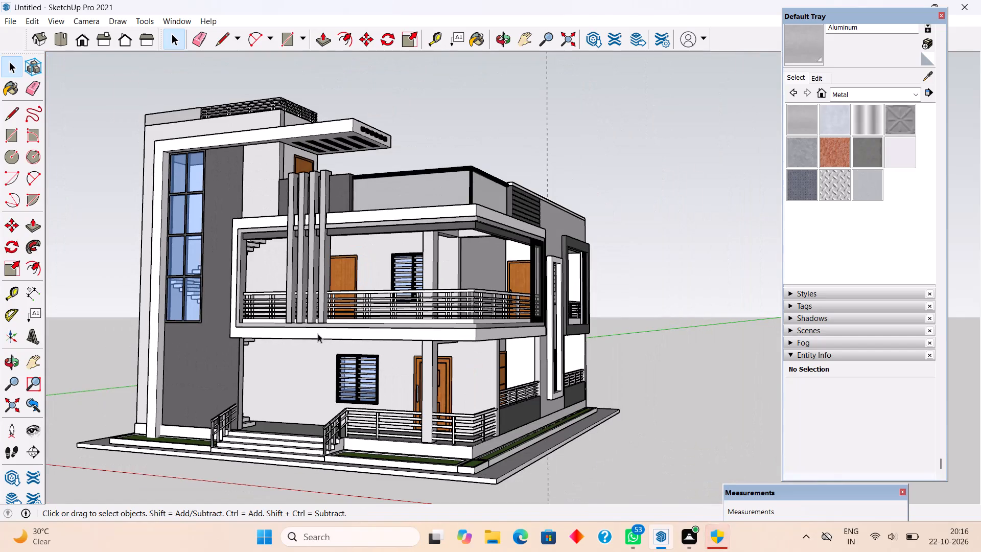
{"action": "middle_click_drag", "start_coordinate": [318, 341], "coordinate": [299, 379]}
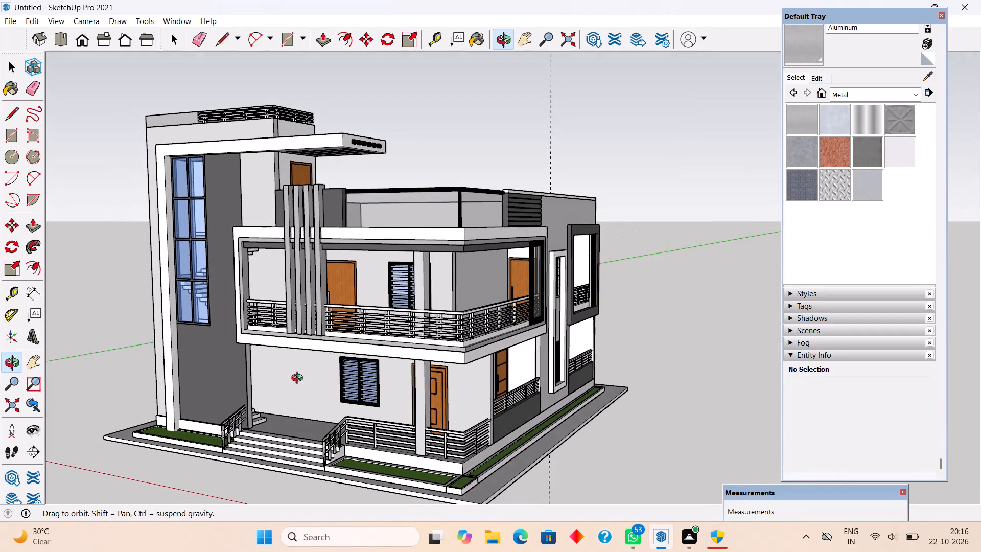
{"action": "middle_click_drag", "start_coordinate": [299, 379], "coordinate": [281, 382]}
{"action": "scroll", "coordinate": [281, 381], "scroll_direction": "up", "scroll_amount": 1}
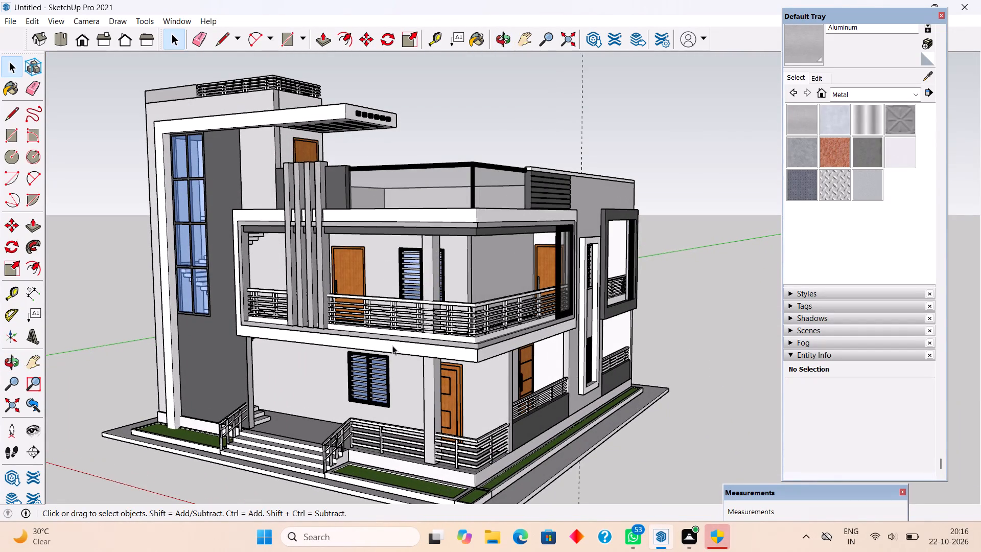
{"action": "middle_click_drag", "start_coordinate": [471, 322], "coordinate": [440, 338]}
{"action": "scroll", "coordinate": [440, 338], "scroll_direction": "down", "scroll_amount": 3}
{"action": "scroll", "coordinate": [441, 346], "scroll_direction": "up", "scroll_amount": 1}
{"action": "middle_click_drag", "start_coordinate": [468, 371], "coordinate": [431, 348]}
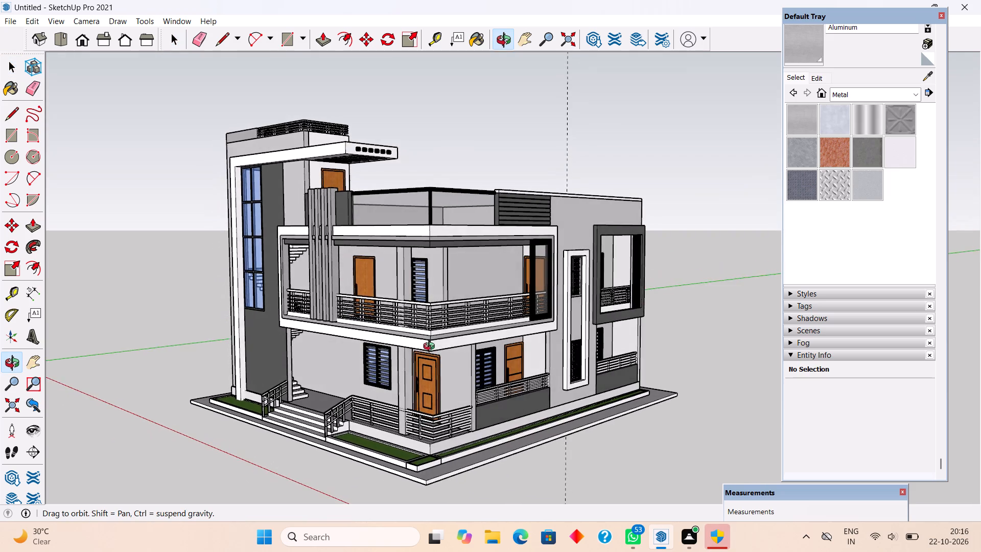
{"action": "middle_click_drag", "start_coordinate": [431, 348], "coordinate": [400, 342]}
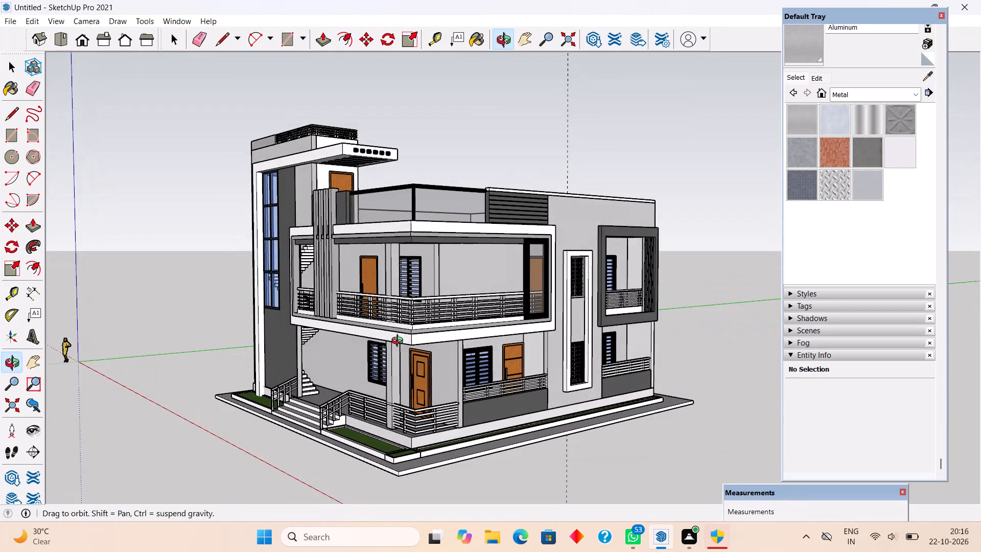
{"action": "middle_click_drag", "start_coordinate": [400, 342], "coordinate": [409, 344]}
{"action": "scroll", "coordinate": [409, 344], "scroll_direction": "up", "scroll_amount": 3}
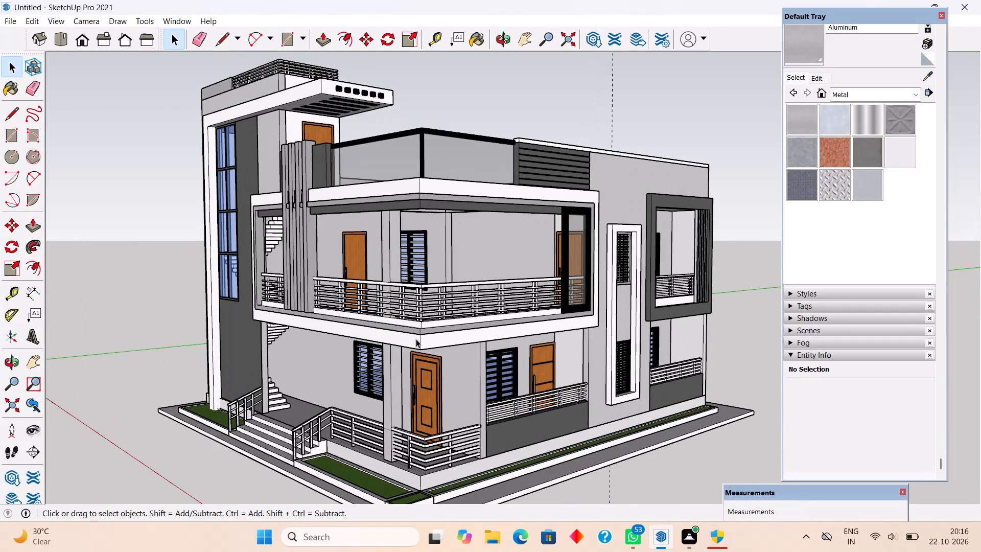
{"action": "scroll", "coordinate": [436, 343], "scroll_direction": "up", "scroll_amount": 1}
{"action": "scroll", "coordinate": [436, 321], "scroll_direction": "down", "scroll_amount": 2}
{"action": "scroll", "coordinate": [474, 353], "scroll_direction": "down", "scroll_amount": 1}
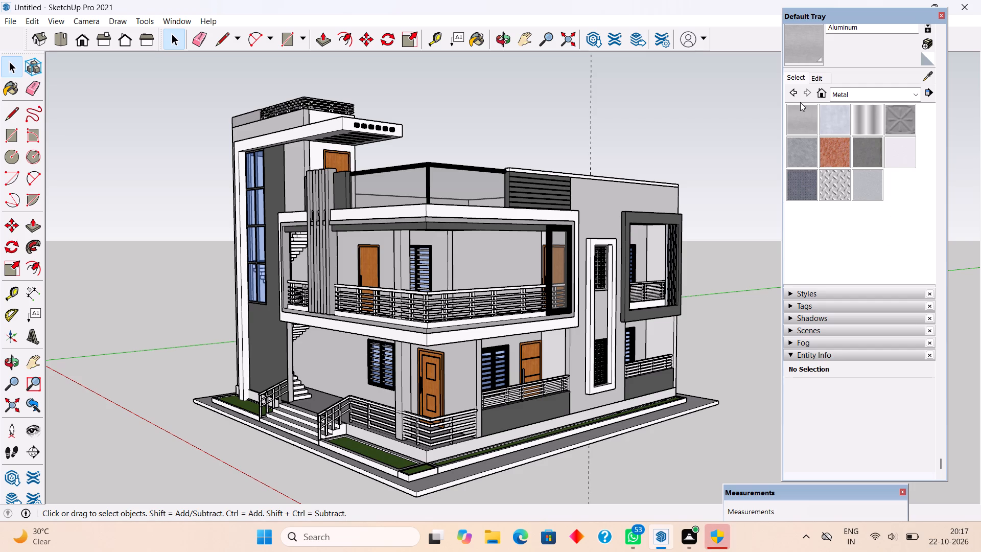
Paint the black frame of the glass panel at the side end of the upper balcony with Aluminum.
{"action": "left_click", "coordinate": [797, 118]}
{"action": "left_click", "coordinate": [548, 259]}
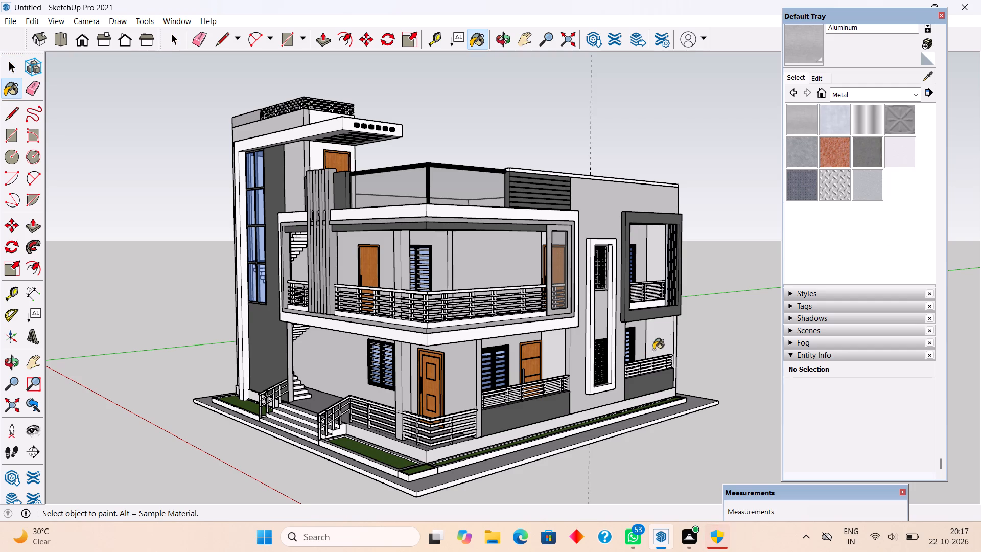
Paint the frame of the upper balcony's side glass panel with Metal Silver.
{"action": "left_click", "coordinate": [897, 154]}
{"action": "scroll", "coordinate": [521, 290], "scroll_direction": "up", "scroll_amount": 3}
{"action": "left_click", "coordinate": [557, 258]}
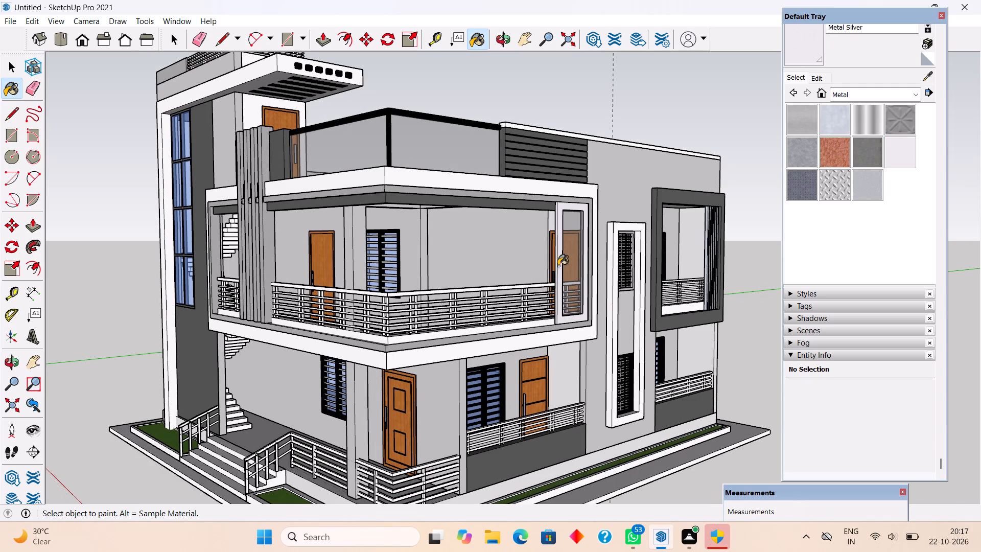
{"action": "middle_click_drag", "start_coordinate": [496, 380], "coordinate": [592, 386]}
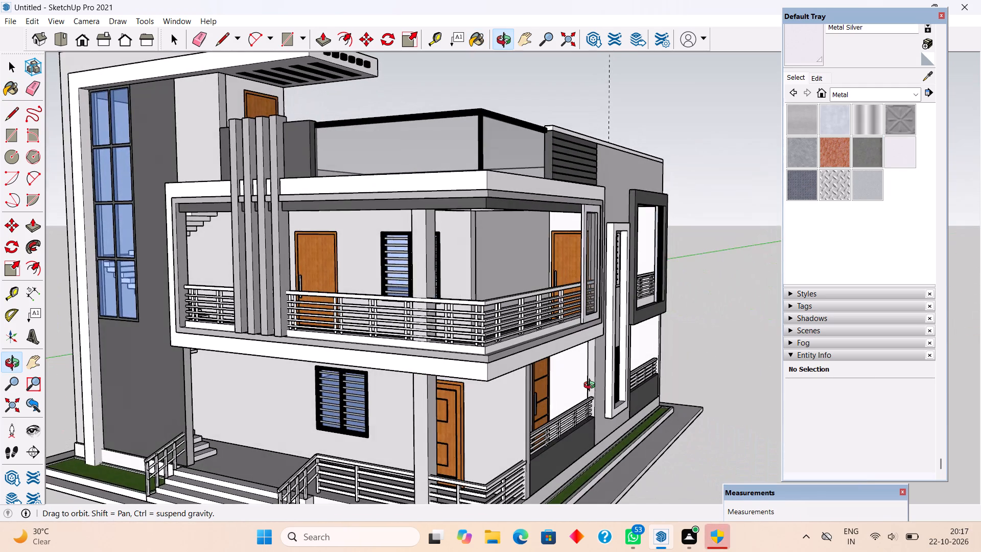
{"action": "middle_click_drag", "start_coordinate": [592, 386], "coordinate": [568, 393]}
{"action": "scroll", "coordinate": [568, 393], "scroll_direction": "down", "scroll_amount": 3}
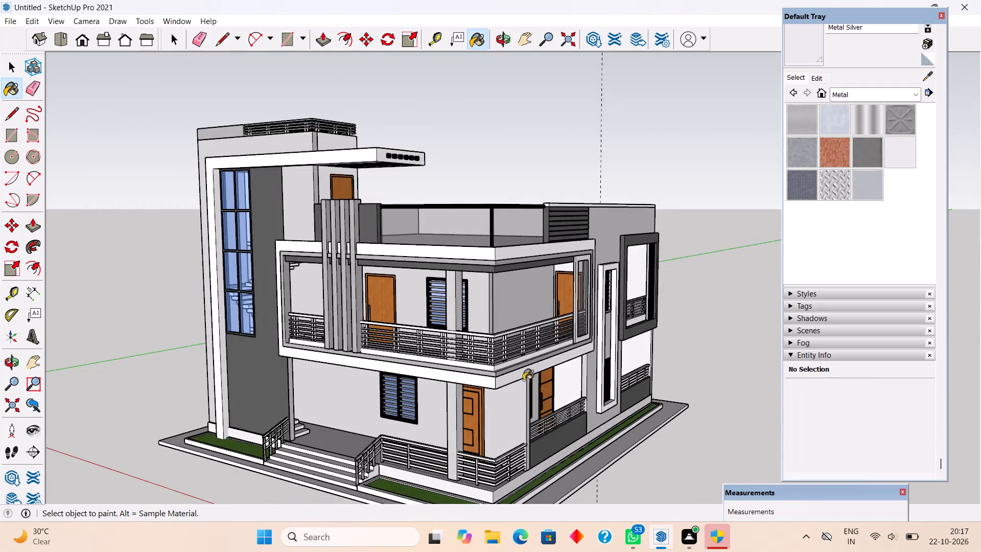
{"action": "middle_click_drag", "start_coordinate": [514, 379], "coordinate": [483, 367]}
{"action": "key", "text": "space"}
Sample Color M02 from the side facade wall and paint the stair tower's door wall and the far roof parapet's inner face.
{"action": "scroll", "coordinate": [483, 366], "scroll_direction": "down", "scroll_amount": 1}
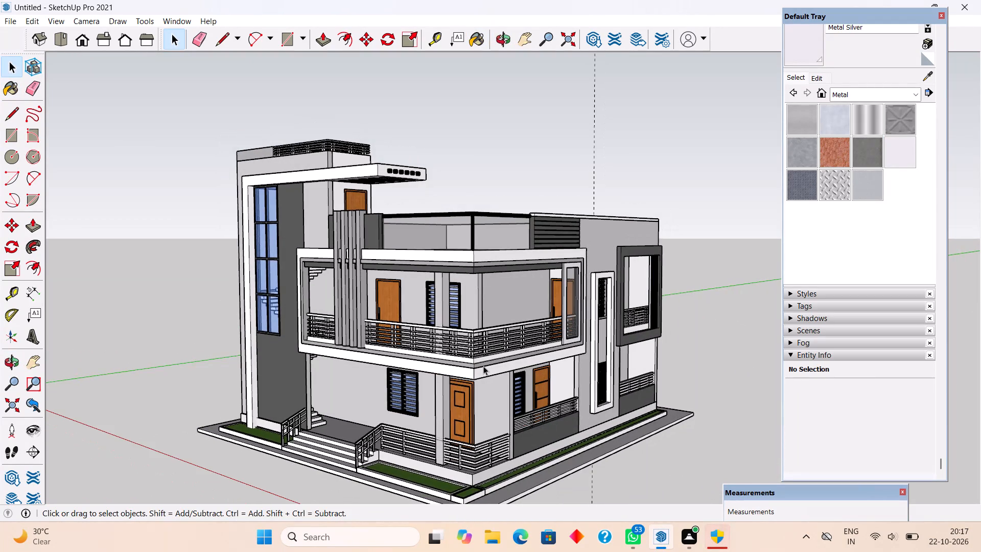
{"action": "scroll", "coordinate": [483, 366], "scroll_direction": "down", "scroll_amount": 1}
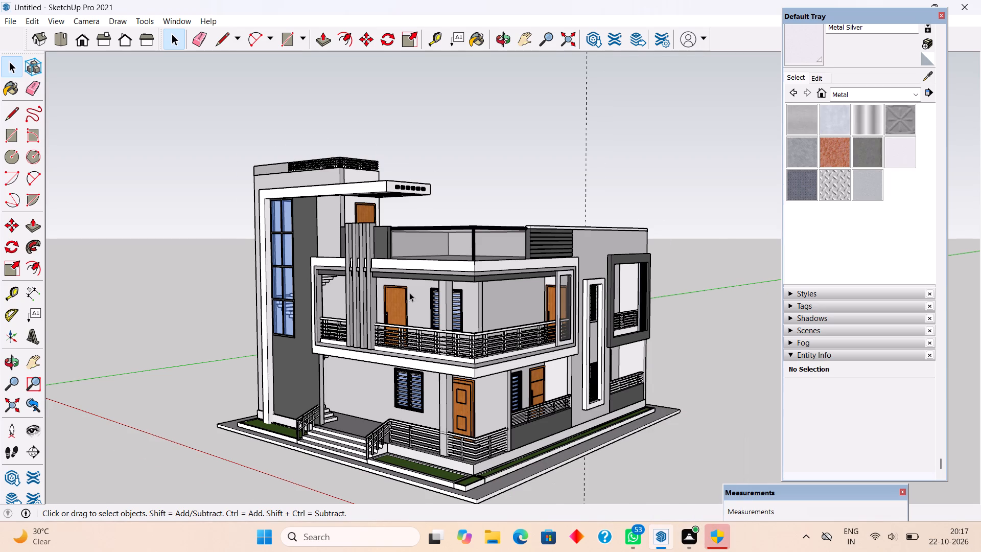
{"action": "scroll", "coordinate": [409, 292], "scroll_direction": "up", "scroll_amount": 3}
{"action": "middle_click_drag", "start_coordinate": [410, 296], "coordinate": [233, 370]}
{"action": "scroll", "coordinate": [509, 158], "scroll_direction": "up", "scroll_amount": 2}
{"action": "left_click", "coordinate": [922, 80]}
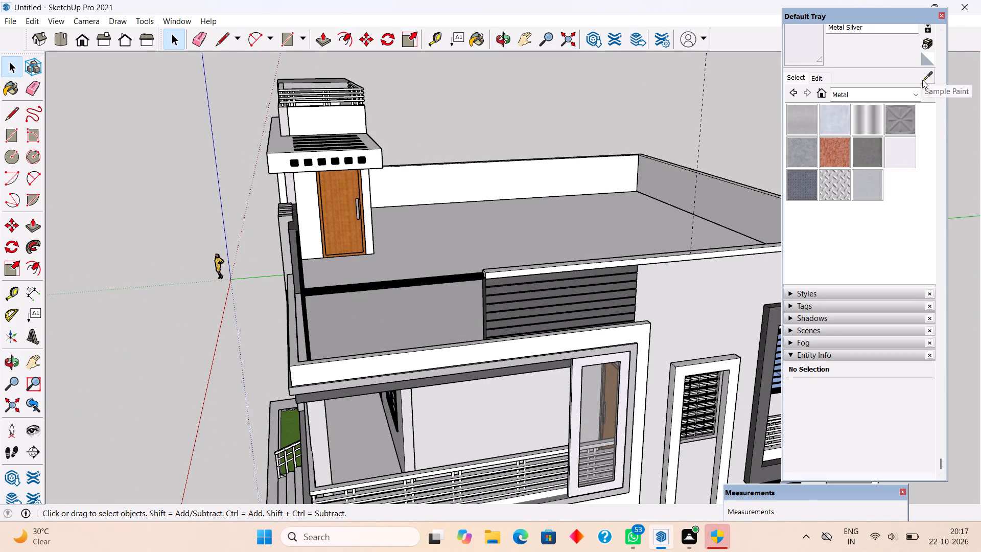
{"action": "left_click", "coordinate": [725, 344]}
{"action": "left_click", "coordinate": [307, 192]}
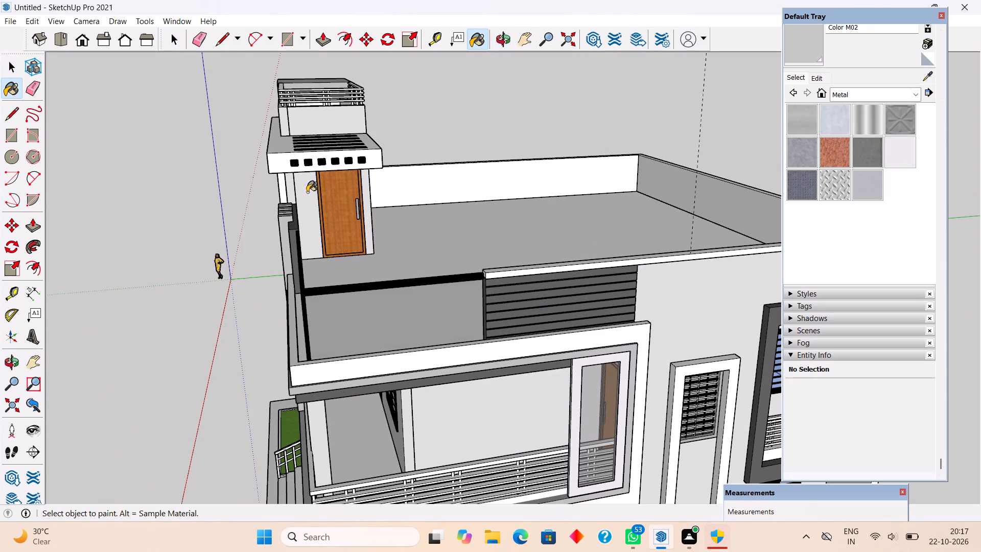
{"action": "middle_click_drag", "start_coordinate": [410, 152], "coordinate": [223, 189]}
{"action": "scroll", "coordinate": [287, 193], "scroll_direction": "down", "scroll_amount": 1}
{"action": "left_click", "coordinate": [585, 167]}
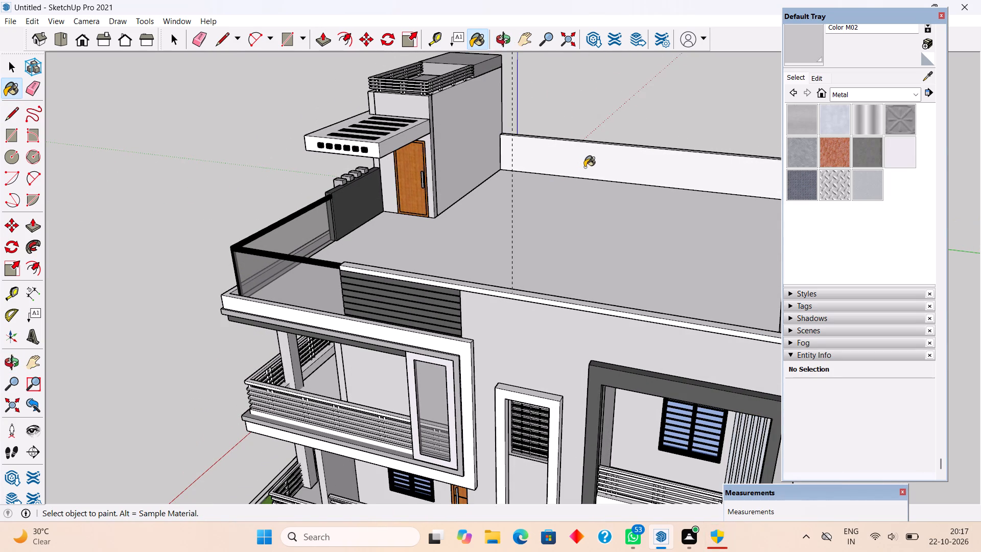
Paint the rear wall's parapet band, the large upper-storey panel and the slab edge between them with Color M02.
{"action": "middle_click_drag", "start_coordinate": [555, 292], "coordinate": [324, 190]}
{"action": "left_click", "coordinate": [441, 237]}
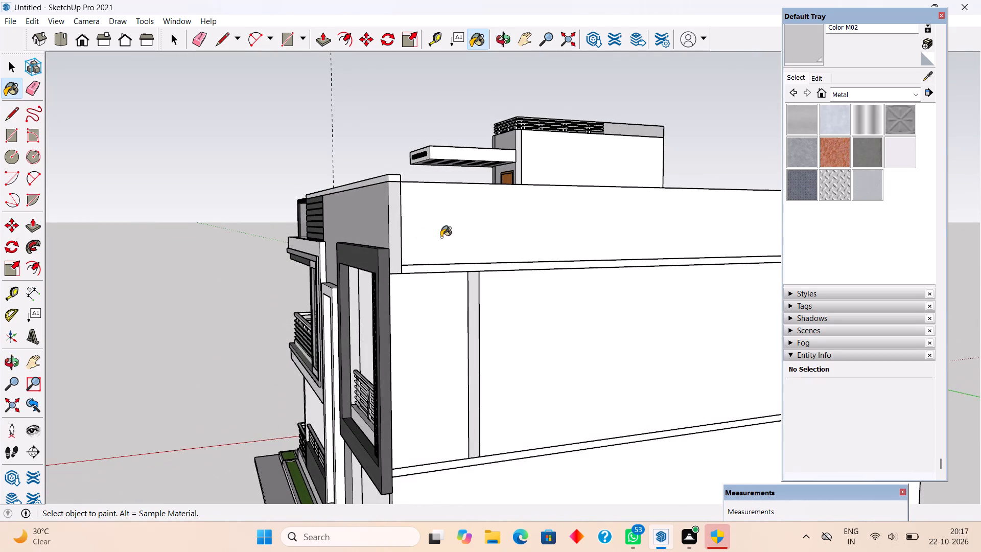
{"action": "left_click", "coordinate": [518, 339]}
{"action": "left_click", "coordinate": [508, 264]}
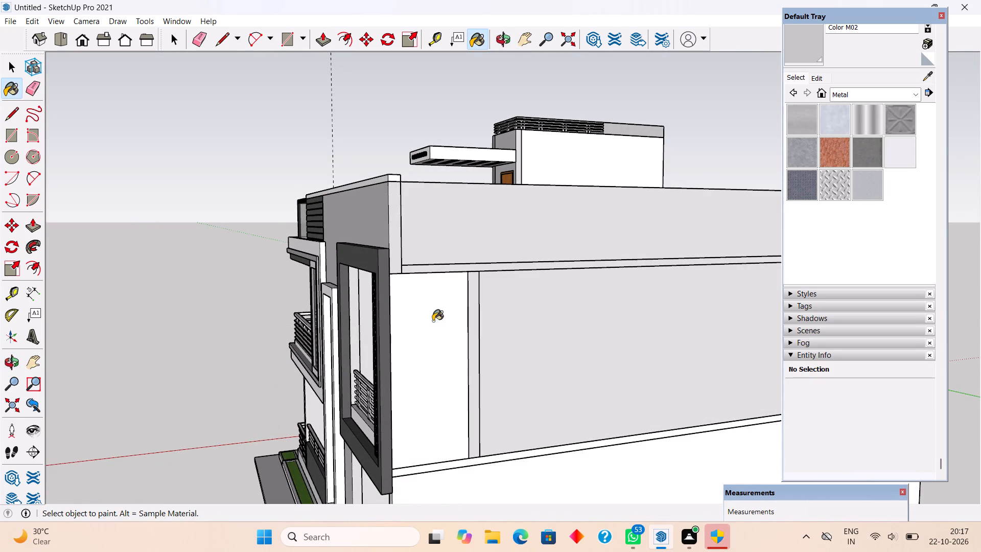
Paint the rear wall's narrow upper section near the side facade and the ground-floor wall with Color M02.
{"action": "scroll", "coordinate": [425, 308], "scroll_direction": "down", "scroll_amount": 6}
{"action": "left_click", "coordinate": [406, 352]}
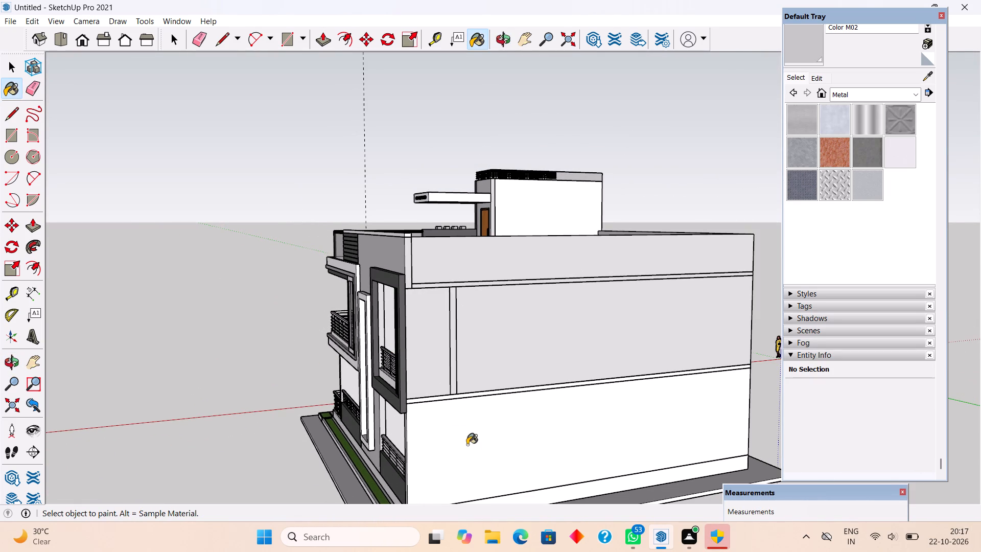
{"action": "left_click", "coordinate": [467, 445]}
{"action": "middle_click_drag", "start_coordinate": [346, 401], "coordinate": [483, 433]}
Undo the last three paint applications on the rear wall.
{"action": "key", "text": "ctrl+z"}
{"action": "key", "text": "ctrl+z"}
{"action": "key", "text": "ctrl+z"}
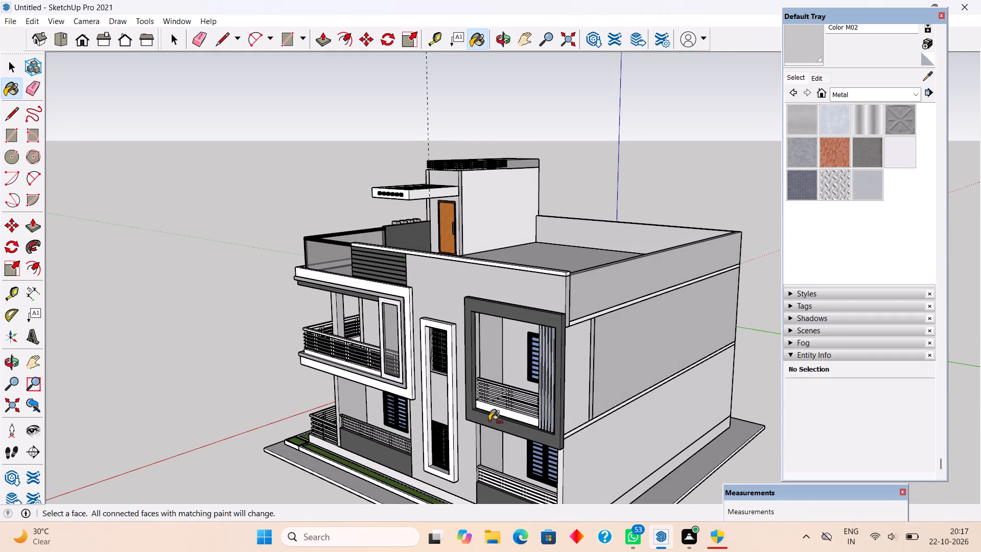
Undo the three preceding paint applications, including those on the roof parapet faces.
{"action": "key", "text": "ctrl+z"}
{"action": "key", "text": "ctrl+z"}
{"action": "key", "text": "ctrl+z"}
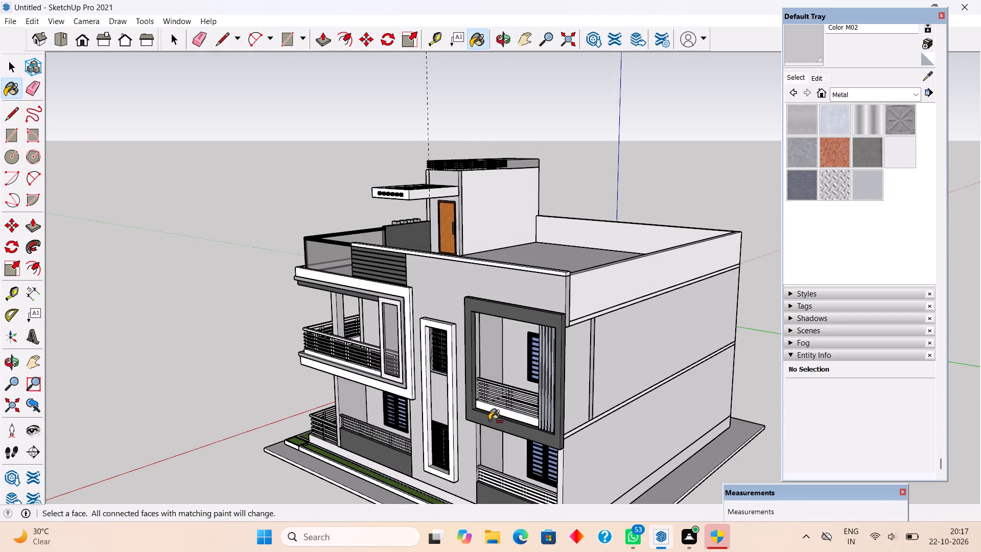
Examine the front and side facades and the upper balcony passage with its door and staircase.
{"action": "scroll", "coordinate": [592, 340], "scroll_direction": "down", "scroll_amount": 8}
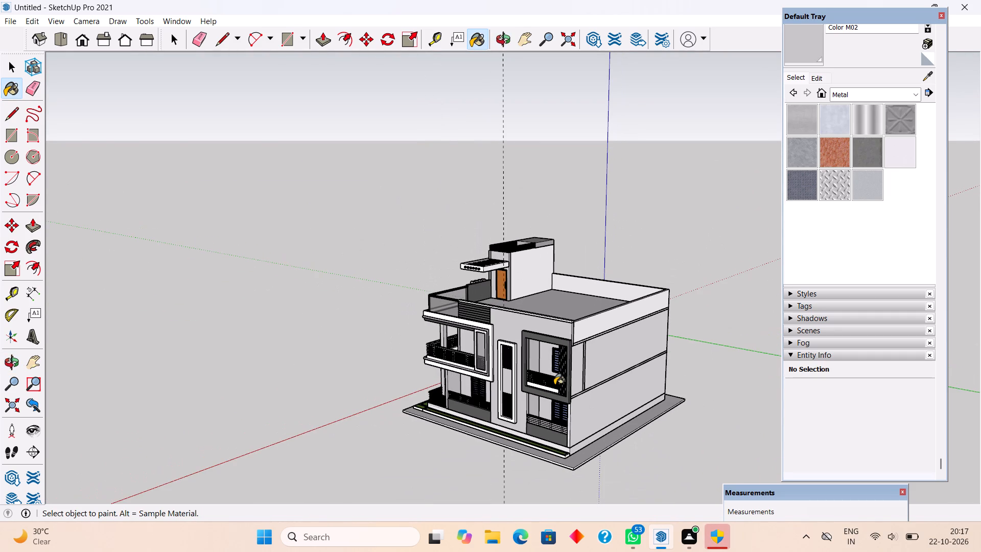
{"action": "key", "text": "space"}
{"action": "middle_click_drag", "start_coordinate": [545, 355], "coordinate": [768, 307]}
{"action": "middle_click_drag", "start_coordinate": [488, 373], "coordinate": [728, 351]}
{"action": "scroll", "coordinate": [559, 399], "scroll_direction": "up", "scroll_amount": 7}
{"action": "middle_click_drag", "start_coordinate": [601, 410], "coordinate": [627, 403]}
{"action": "scroll", "coordinate": [627, 403], "scroll_direction": "up", "scroll_amount": 1}
{"action": "middle_click_drag", "start_coordinate": [628, 404], "coordinate": [708, 471]}
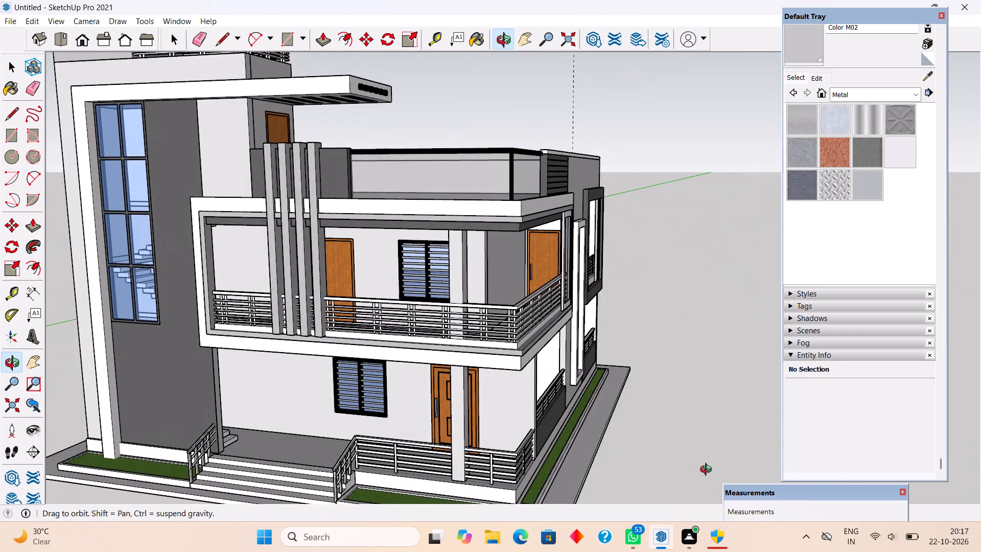
{"action": "middle_click_drag", "start_coordinate": [708, 471], "coordinate": [368, 386]}
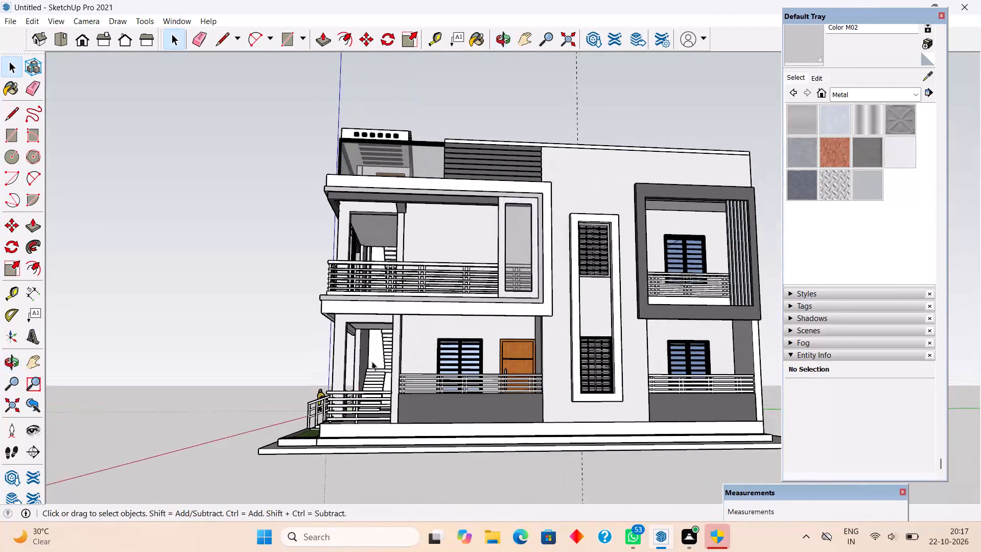
{"action": "scroll", "coordinate": [372, 361], "scroll_direction": "up", "scroll_amount": 5}
{"action": "middle_click_drag", "start_coordinate": [395, 366], "coordinate": [407, 501]}
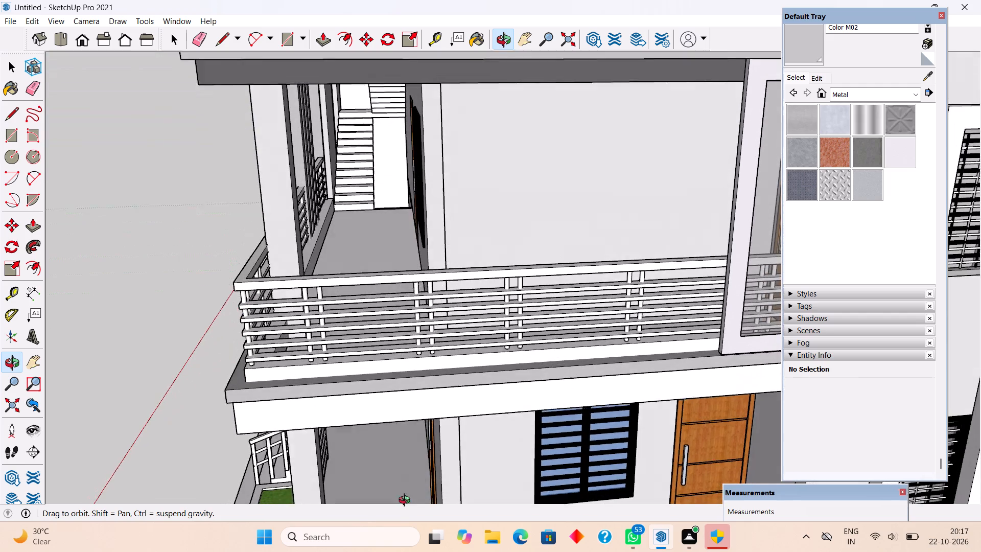
{"action": "middle_click_drag", "start_coordinate": [407, 501], "coordinate": [405, 507]}
{"action": "scroll", "coordinate": [360, 206], "scroll_direction": "up", "scroll_amount": 10}
{"action": "middle_click_drag", "start_coordinate": [429, 204], "coordinate": [453, 315]}
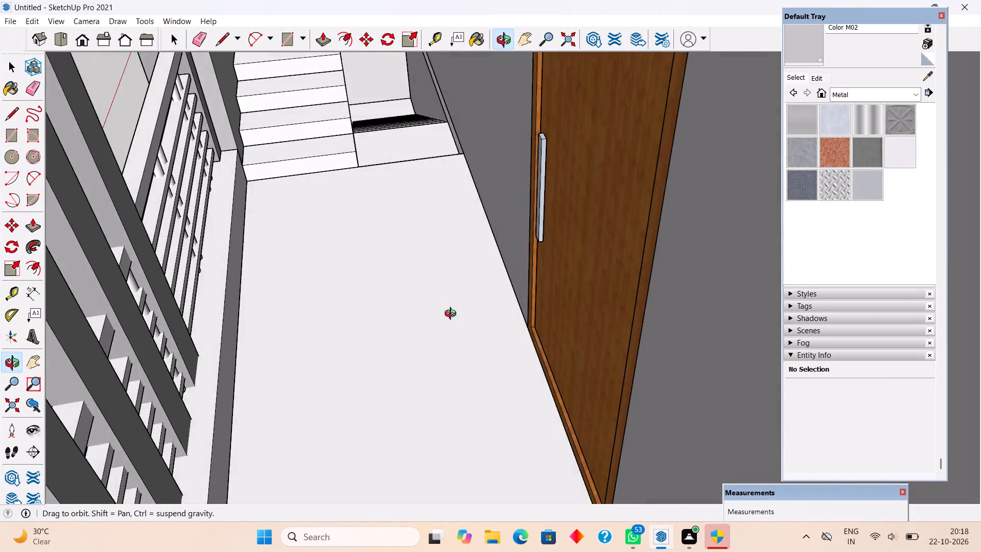
{"action": "middle_click_drag", "start_coordinate": [453, 315], "coordinate": [458, 293]}
{"action": "scroll", "coordinate": [458, 293], "scroll_direction": "down", "scroll_amount": 9}
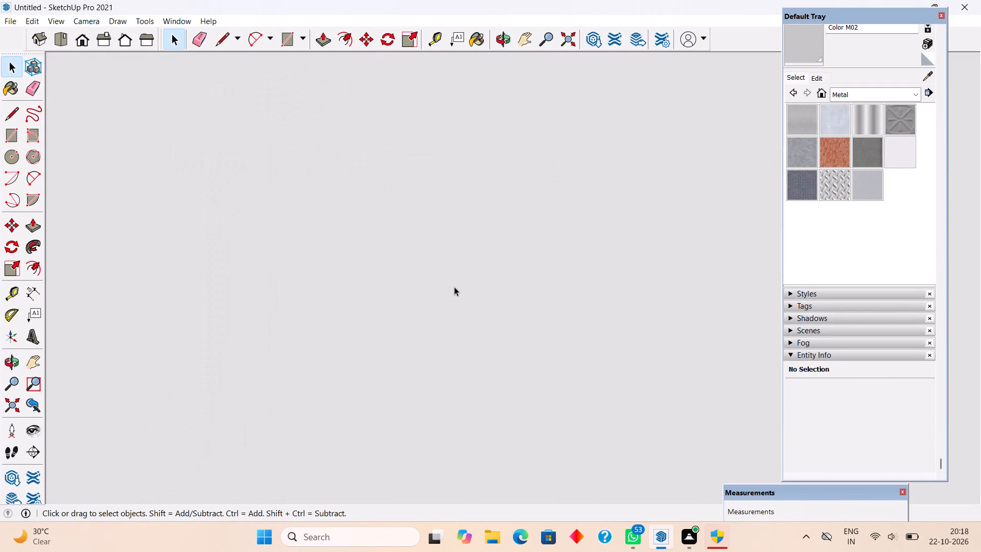
{"action": "scroll", "coordinate": [454, 287], "scroll_direction": "down", "scroll_amount": 3}
{"action": "left_click", "coordinate": [15, 405]}
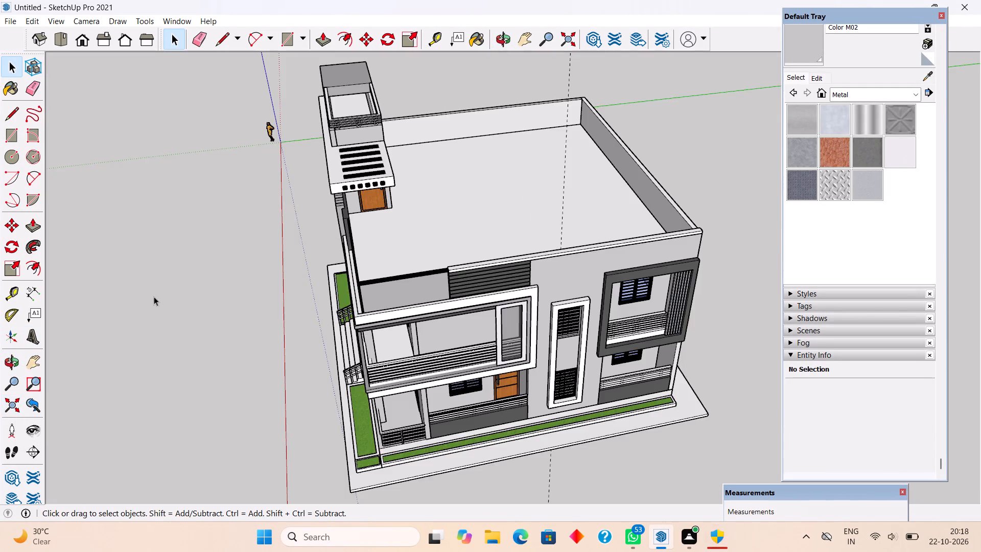
Examine the roof terrace, the slotted canopy and the railing on top of the stair tower.
{"action": "scroll", "coordinate": [180, 294], "scroll_direction": "down", "scroll_amount": 6}
{"action": "scroll", "coordinate": [279, 268], "scroll_direction": "up", "scroll_amount": 2}
{"action": "middle_click_drag", "start_coordinate": [340, 257], "coordinate": [545, 199]}
{"action": "middle_click_drag", "start_coordinate": [313, 312], "coordinate": [329, 312]}
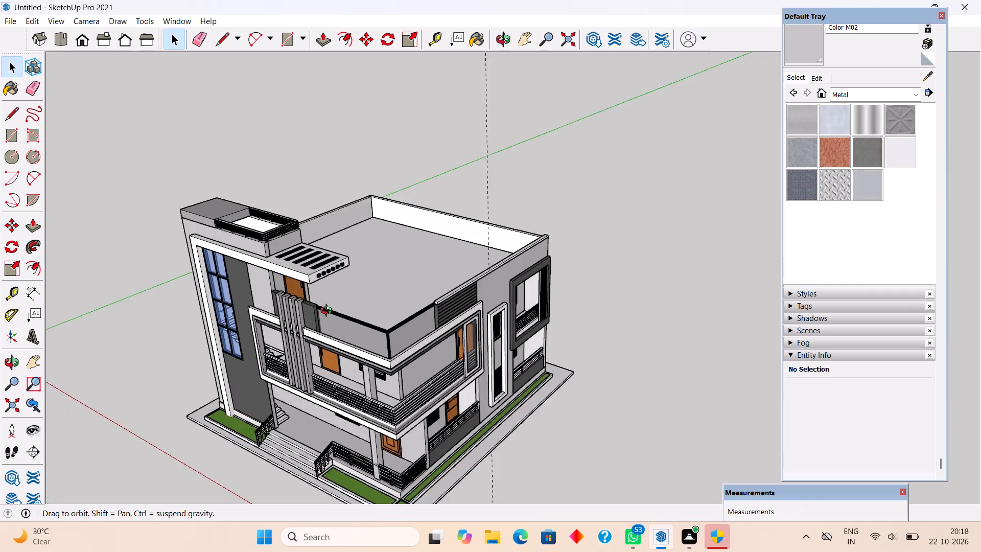
{"action": "middle_click_drag", "start_coordinate": [329, 312], "coordinate": [419, 373]}
{"action": "scroll", "coordinate": [259, 306], "scroll_direction": "up", "scroll_amount": 9}
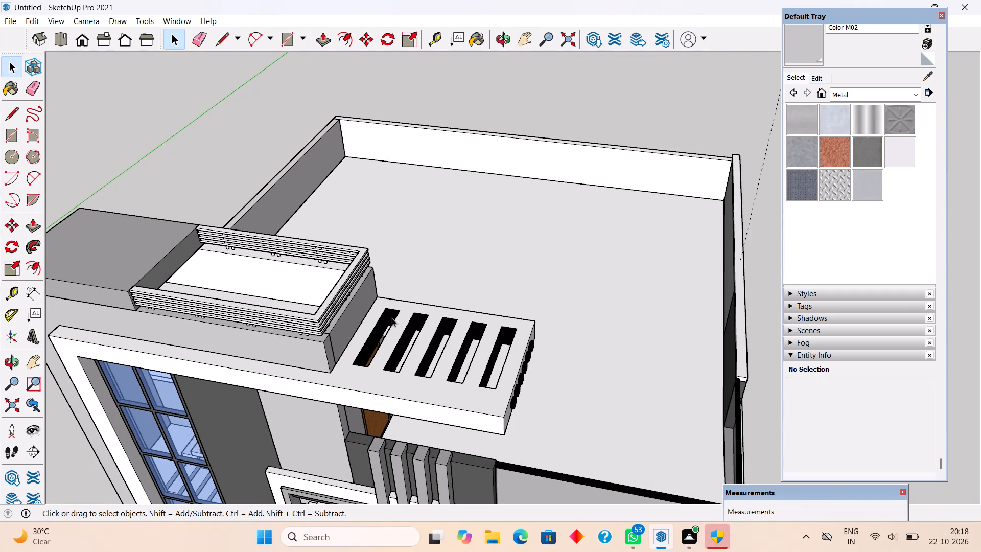
{"action": "middle_click_drag", "start_coordinate": [412, 332], "coordinate": [508, 289]}
{"action": "scroll", "coordinate": [429, 278], "scroll_direction": "up", "scroll_amount": 7}
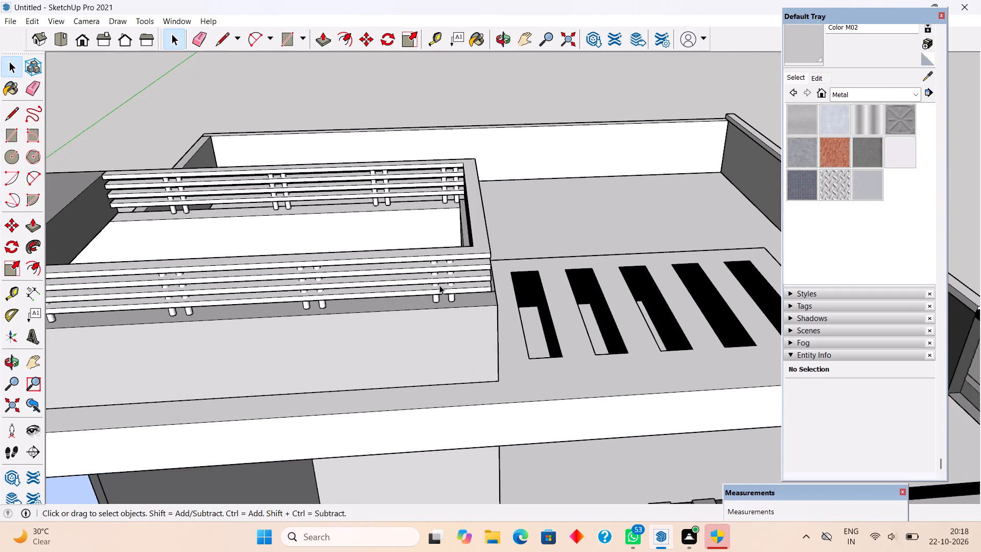
{"action": "middle_click_drag", "start_coordinate": [444, 263], "coordinate": [670, 156]}
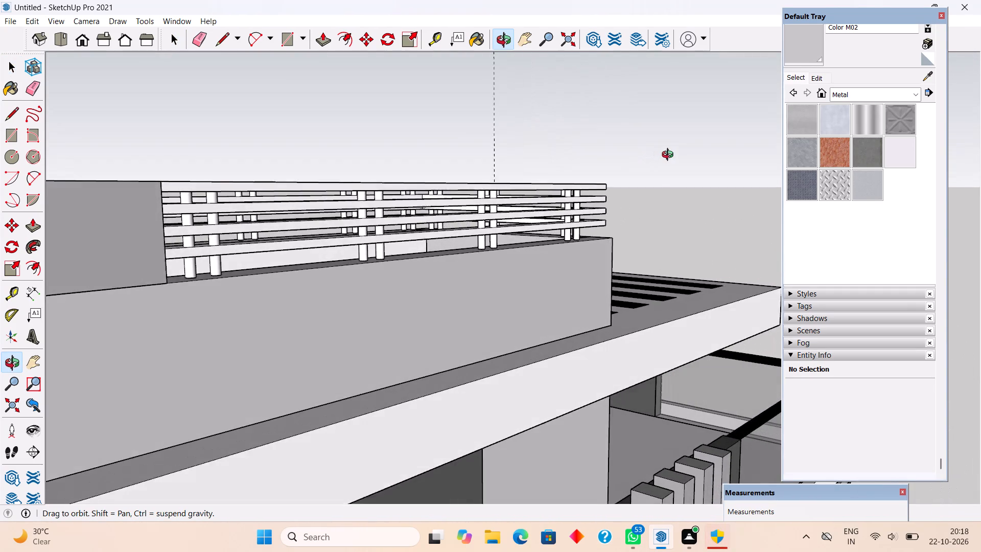
{"action": "middle_click_drag", "start_coordinate": [670, 156], "coordinate": [676, 156]}
{"action": "scroll", "coordinate": [404, 267], "scroll_direction": "up", "scroll_amount": 3}
{"action": "middle_click_drag", "start_coordinate": [393, 264], "coordinate": [390, 274]}
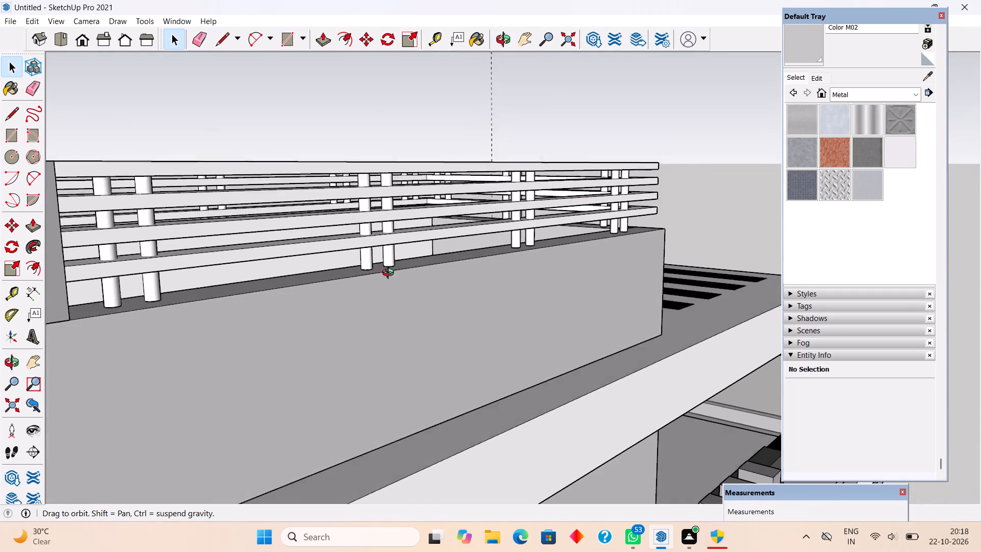
{"action": "middle_click_drag", "start_coordinate": [390, 274], "coordinate": [389, 274]}
{"action": "scroll", "coordinate": [377, 275], "scroll_direction": "down", "scroll_amount": 14}
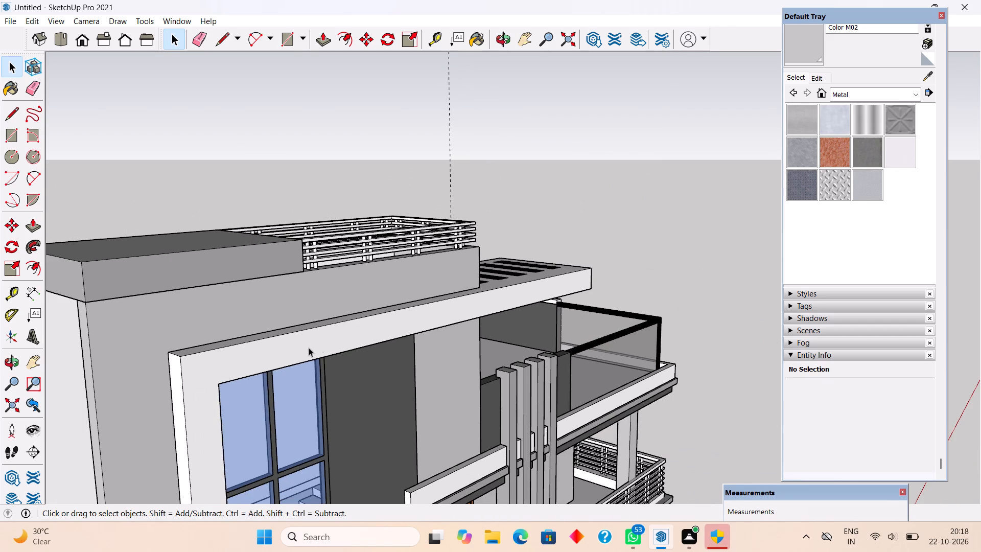
Examine the stair tower front, the balconies and the ground-floor windows, doors and railings.
{"action": "middle_click_drag", "start_coordinate": [284, 335], "coordinate": [244, 221]}
{"action": "scroll", "coordinate": [244, 221], "scroll_direction": "down", "scroll_amount": 3}
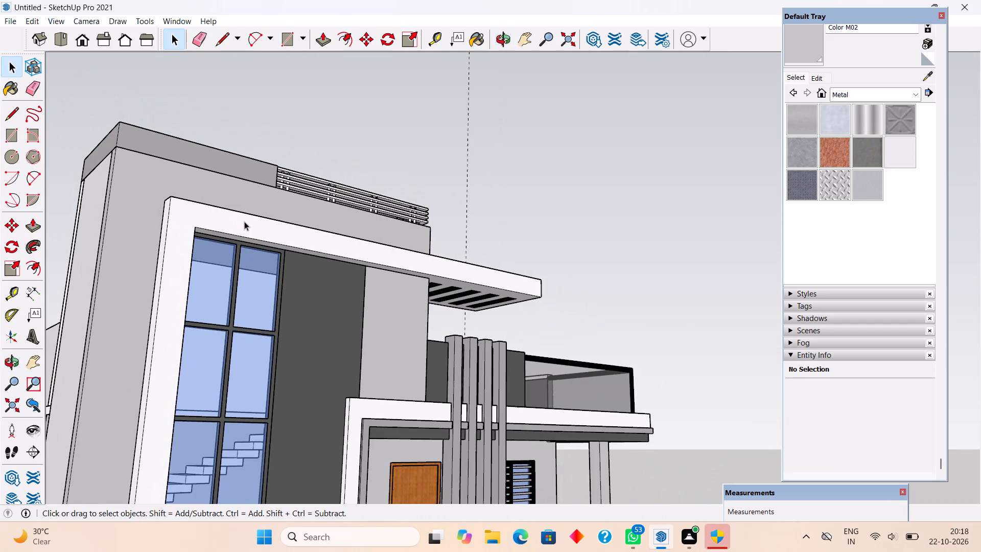
{"action": "middle_click_drag", "start_coordinate": [245, 221], "coordinate": [176, 216]}
{"action": "scroll", "coordinate": [176, 216], "scroll_direction": "down", "scroll_amount": 4}
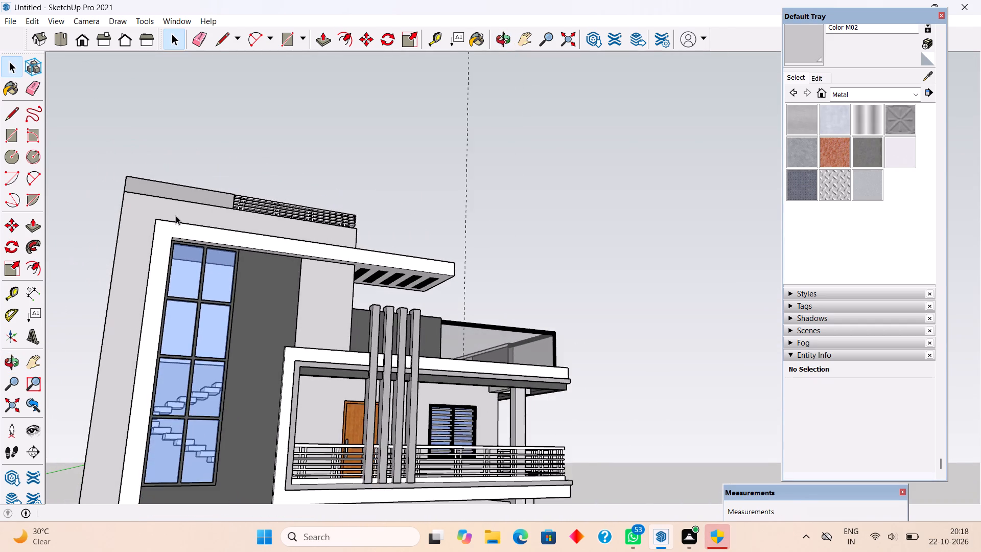
{"action": "scroll", "coordinate": [173, 219], "scroll_direction": "down", "scroll_amount": 7}
{"action": "middle_click_drag", "start_coordinate": [161, 265], "coordinate": [133, 369]}
{"action": "scroll", "coordinate": [133, 369], "scroll_direction": "down", "scroll_amount": 4}
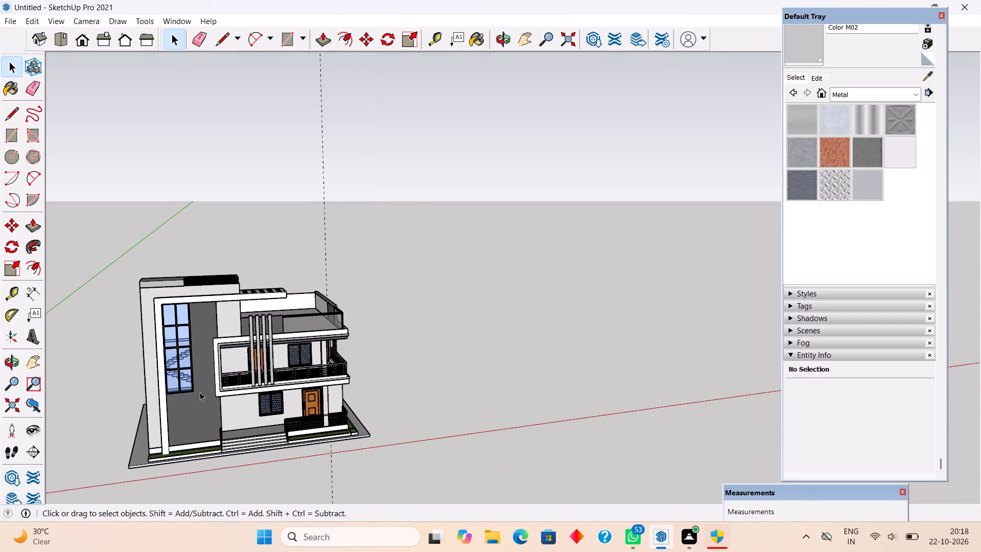
{"action": "middle_click_drag", "start_coordinate": [244, 394], "coordinate": [151, 413]}
{"action": "scroll", "coordinate": [282, 401], "scroll_direction": "up", "scroll_amount": 8}
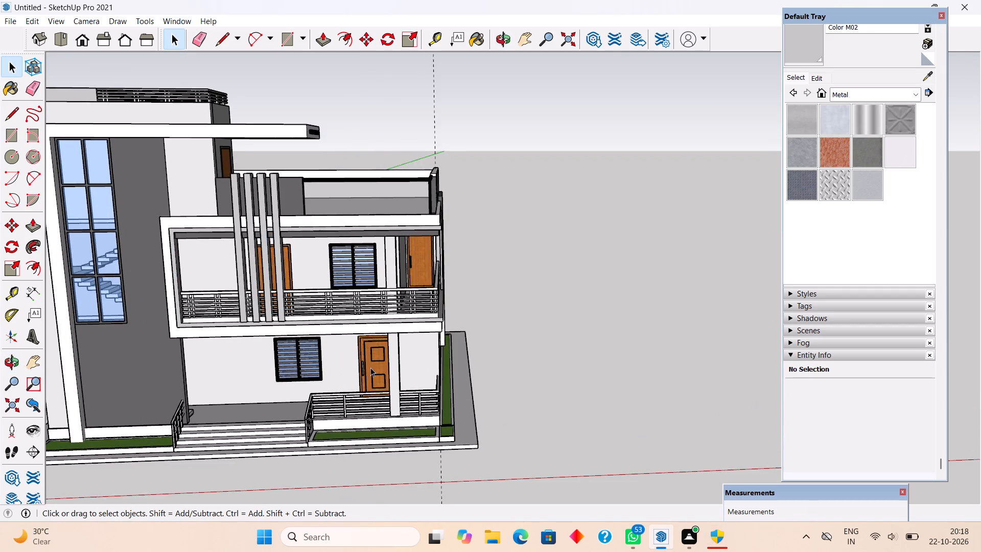
{"action": "middle_click_drag", "start_coordinate": [370, 367], "coordinate": [203, 390]}
{"action": "scroll", "coordinate": [203, 390], "scroll_direction": "up", "scroll_amount": 3}
{"action": "middle_click_drag", "start_coordinate": [251, 347], "coordinate": [149, 332]}
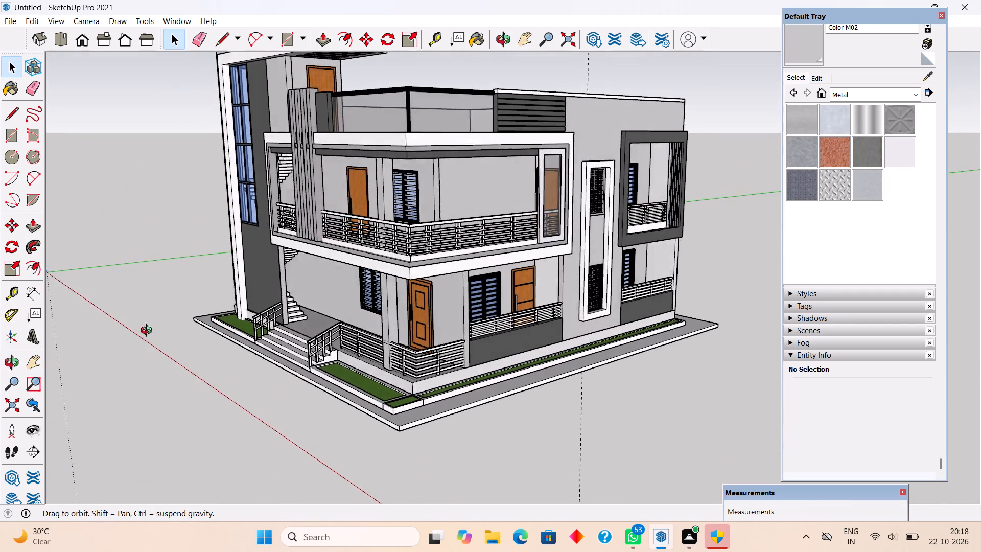
{"action": "middle_click_drag", "start_coordinate": [149, 332], "coordinate": [83, 320]}
{"action": "scroll", "coordinate": [415, 301], "scroll_direction": "up", "scroll_amount": 4}
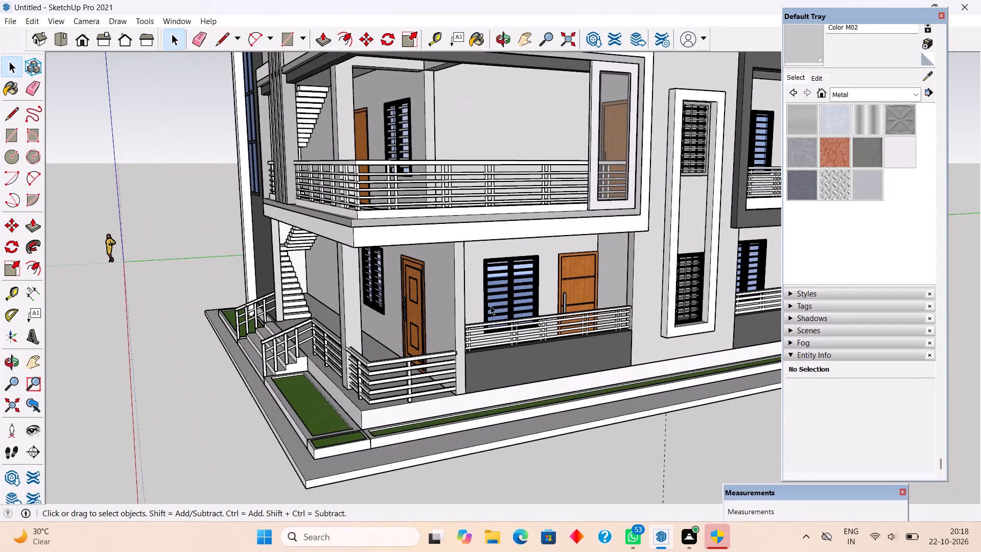
{"action": "scroll", "coordinate": [502, 304], "scroll_direction": "up", "scroll_amount": 3}
{"action": "middle_click_drag", "start_coordinate": [493, 297], "coordinate": [223, 281]}
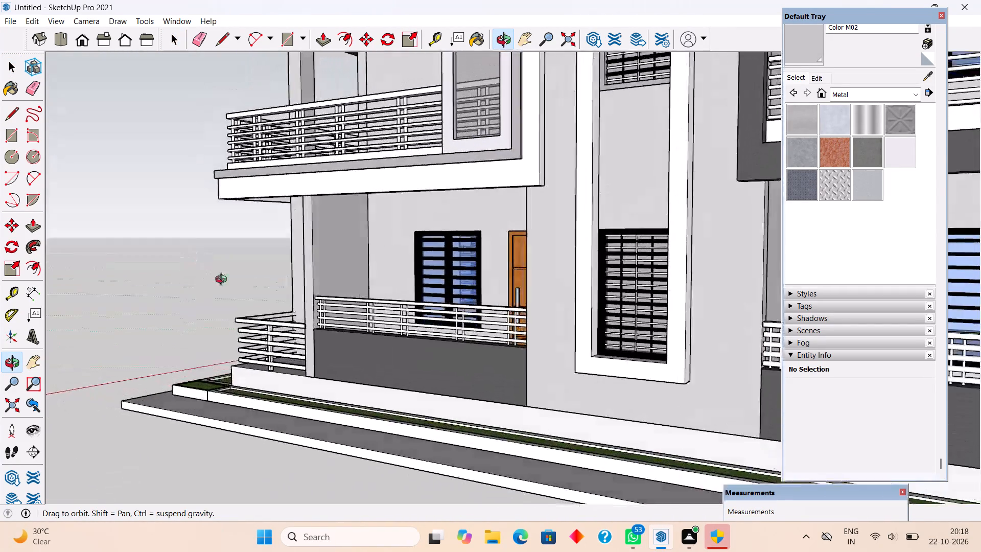
{"action": "middle_click_drag", "start_coordinate": [223, 281], "coordinate": [439, 399]}
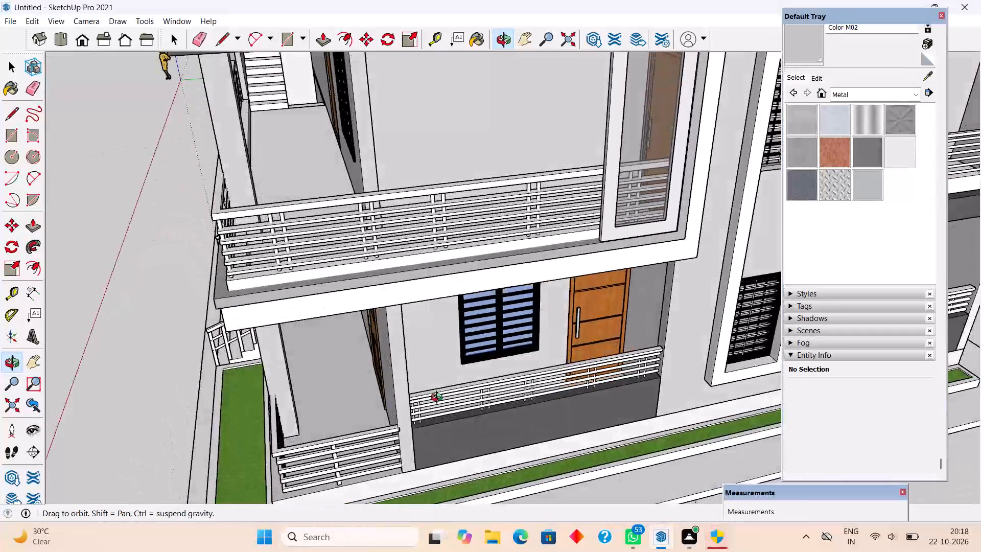
{"action": "middle_click_drag", "start_coordinate": [439, 399], "coordinate": [421, 316]}
{"action": "scroll", "coordinate": [417, 305], "scroll_direction": "down", "scroll_amount": 6}
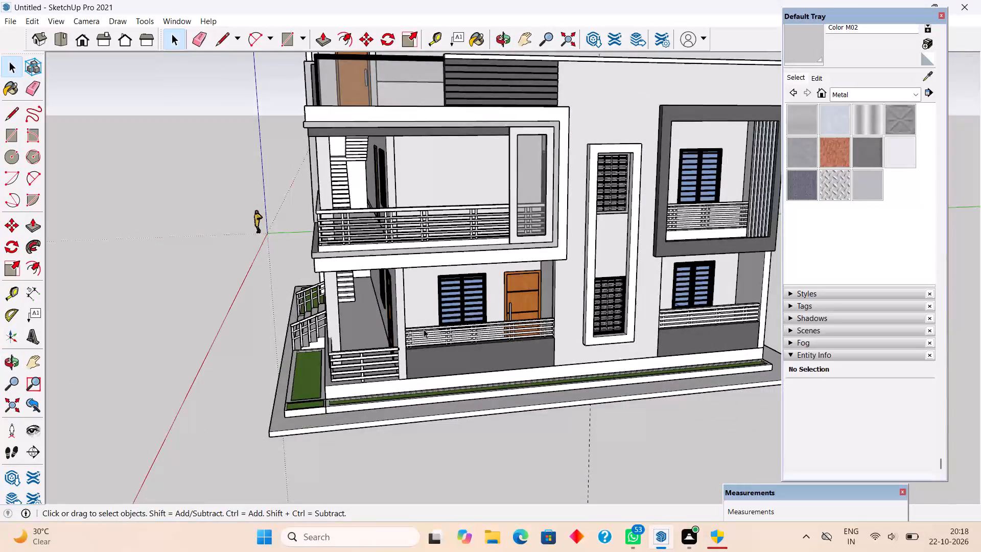
Inspect the entrance area, checking the stair railing group and the entrance steps group.
{"action": "middle_click_drag", "start_coordinate": [424, 330], "coordinate": [606, 320]}
{"action": "scroll", "coordinate": [347, 377], "scroll_direction": "up", "scroll_amount": 6}
{"action": "left_click", "coordinate": [275, 389]}
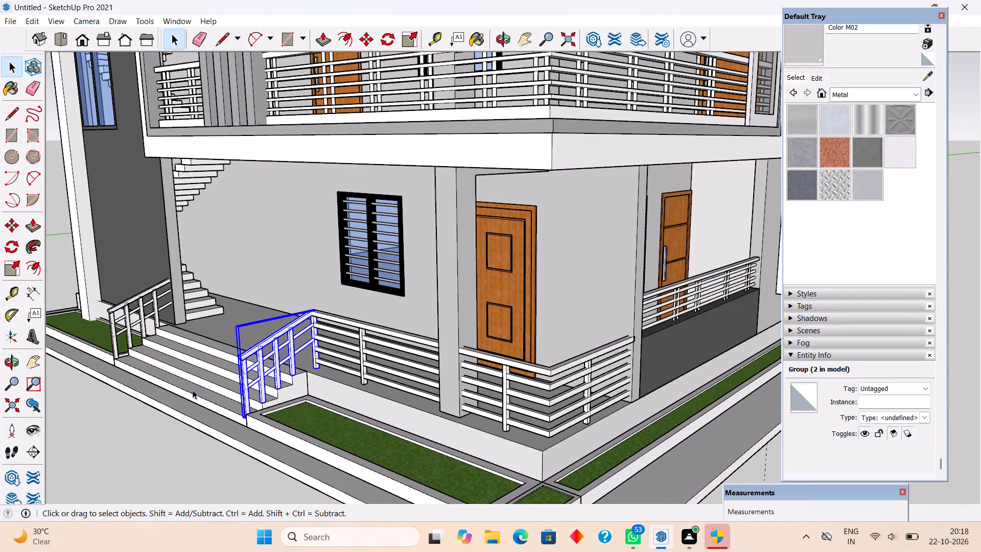
{"action": "left_click", "coordinate": [193, 389]}
{"action": "scroll", "coordinate": [193, 389], "scroll_direction": "down", "scroll_amount": 4}
{"action": "middle_click_drag", "start_coordinate": [236, 382], "coordinate": [380, 339]}
{"action": "scroll", "coordinate": [380, 339], "scroll_direction": "down", "scroll_amount": 6}
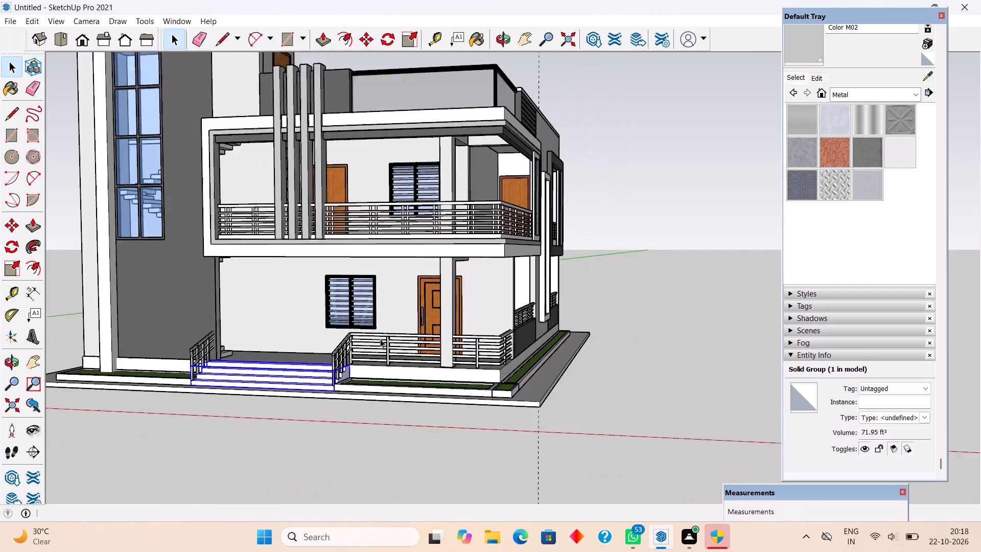
{"action": "left_click", "coordinate": [598, 370]}
Examine the whole house exterior from the front, the corner, above and below for remaining corrections.
{"action": "scroll", "coordinate": [314, 299], "scroll_direction": "down", "scroll_amount": 4}
{"action": "middle_click_drag", "start_coordinate": [235, 283], "coordinate": [390, 328]}
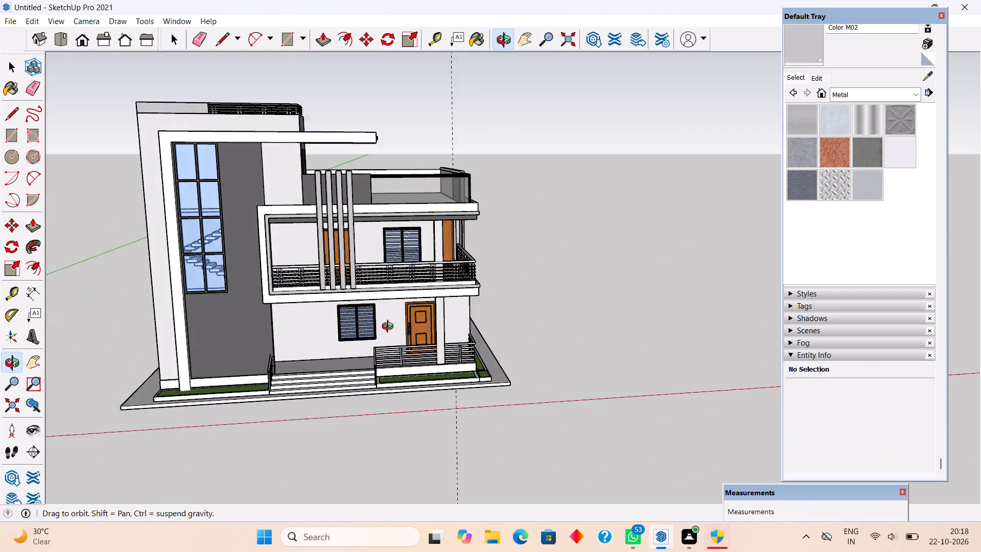
{"action": "middle_click_drag", "start_coordinate": [390, 328], "coordinate": [395, 328]}
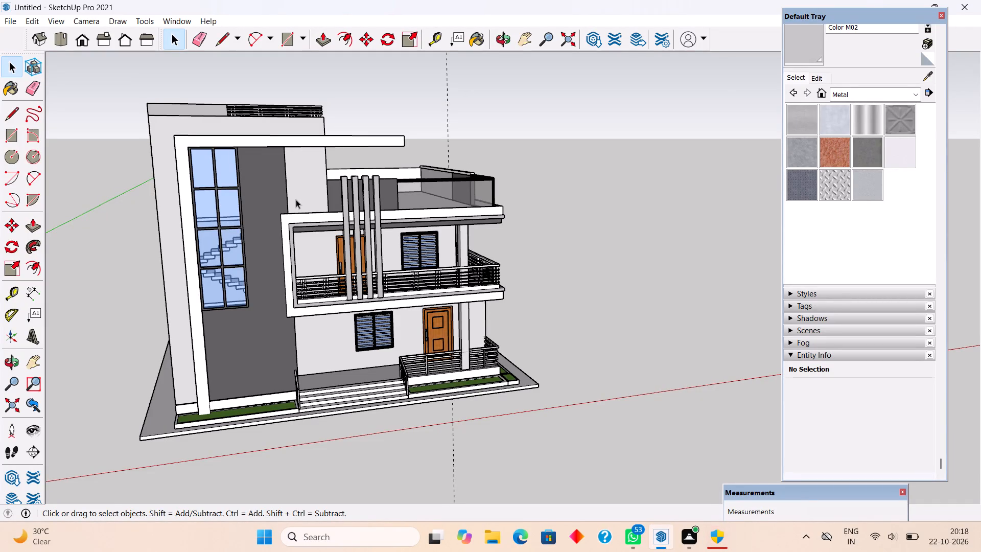
{"action": "middle_click_drag", "start_coordinate": [276, 158], "coordinate": [135, 158]}
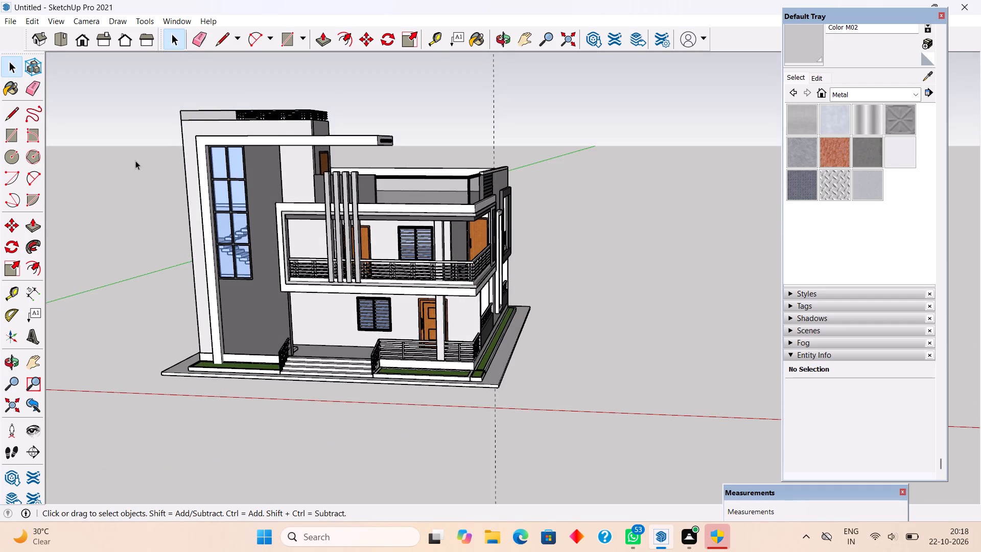
{"action": "middle_click_drag", "start_coordinate": [495, 170], "coordinate": [377, 271]}
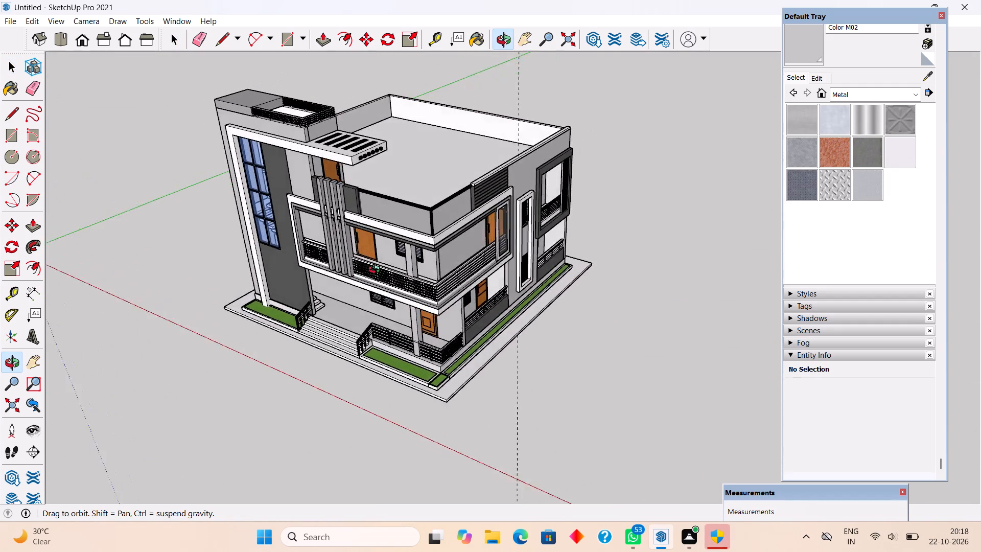
{"action": "middle_click_drag", "start_coordinate": [377, 271], "coordinate": [422, 253]}
{"action": "scroll", "coordinate": [416, 208], "scroll_direction": "up", "scroll_amount": 2}
{"action": "middle_click_drag", "start_coordinate": [481, 277], "coordinate": [595, 92]}
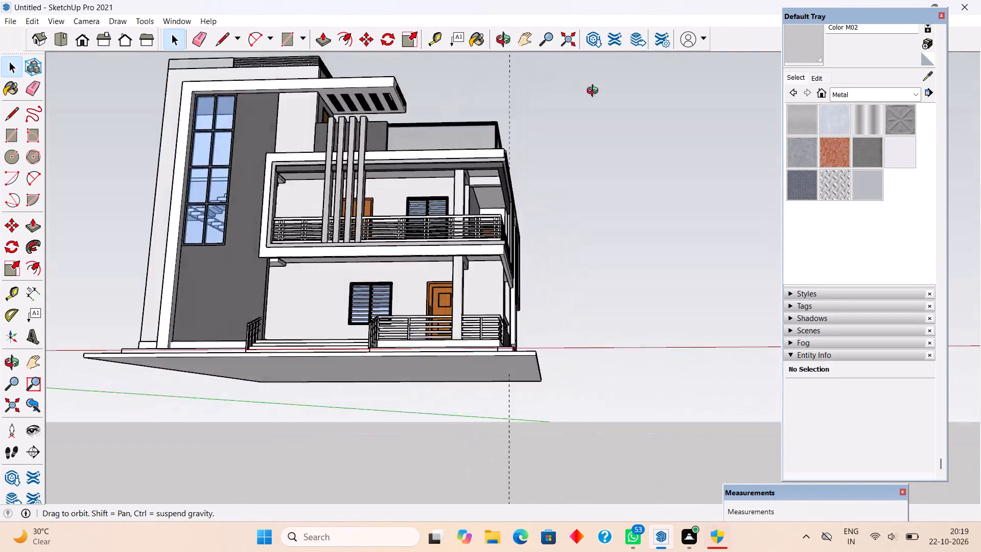
{"action": "middle_click_drag", "start_coordinate": [595, 92], "coordinate": [628, 103]}
Open the white first-floor balcony frame group and push/pull its top face upward by 3".
{"action": "scroll", "coordinate": [620, 145], "scroll_direction": "down", "scroll_amount": 3}
{"action": "middle_click_drag", "start_coordinate": [545, 145], "coordinate": [550, 186]}
{"action": "scroll", "coordinate": [550, 186], "scroll_direction": "up", "scroll_amount": 2}
{"action": "middle_click_drag", "start_coordinate": [528, 168], "coordinate": [538, 367]}
{"action": "scroll", "coordinate": [499, 302], "scroll_direction": "up", "scroll_amount": 5}
{"action": "scroll", "coordinate": [551, 250], "scroll_direction": "up", "scroll_amount": 3}
{"action": "triple_click", "coordinate": [590, 235]}
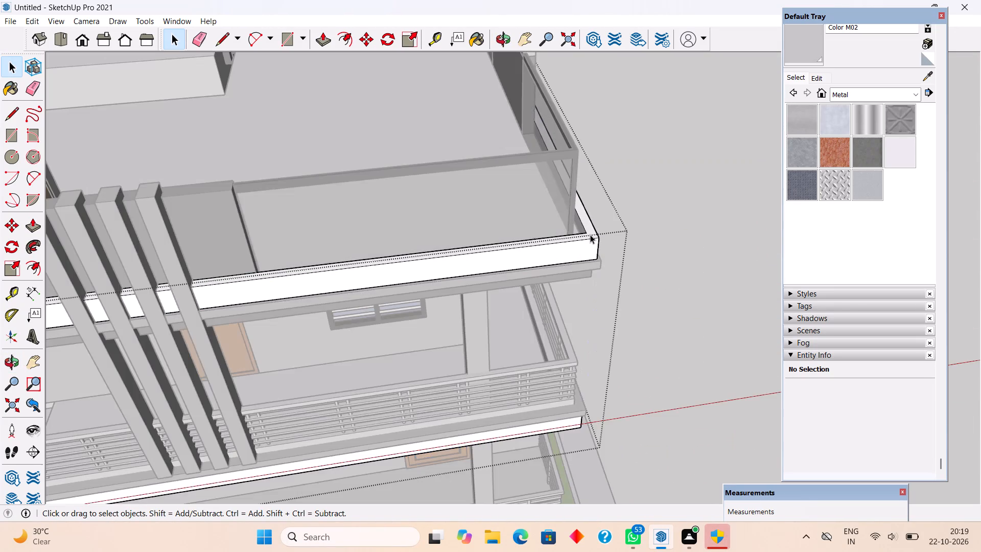
{"action": "scroll", "coordinate": [590, 235], "scroll_direction": "up", "scroll_amount": 8}
{"action": "key", "text": "p"}
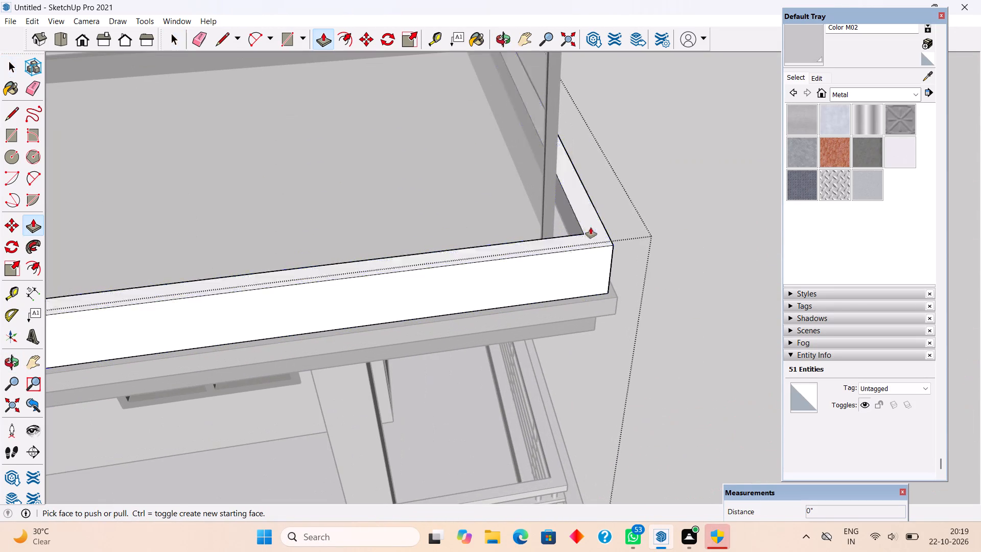
{"action": "left_click", "coordinate": [596, 223]}
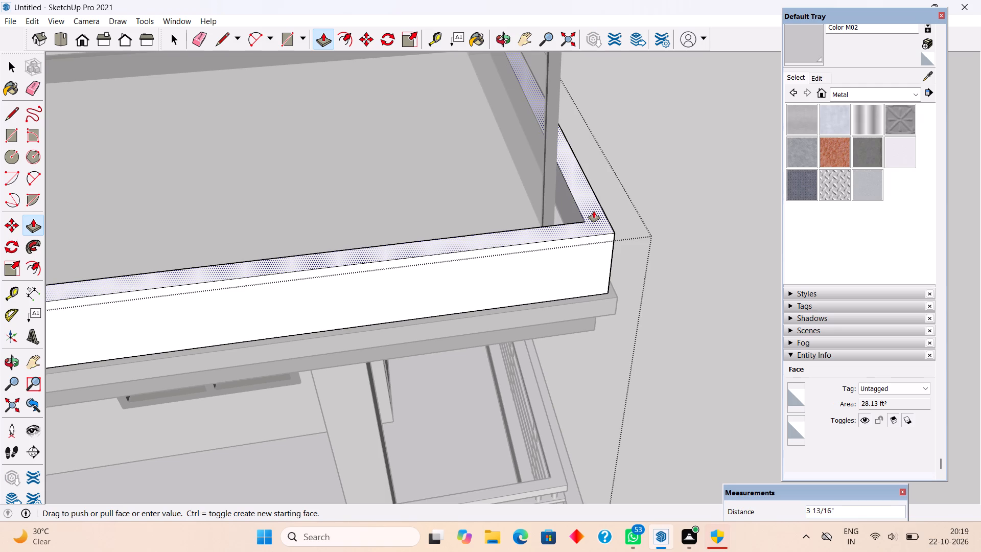
{"action": "type", "text": "3\""}
{"action": "key", "text": "Return"}
{"action": "scroll", "coordinate": [594, 211], "scroll_direction": "down", "scroll_amount": 3}
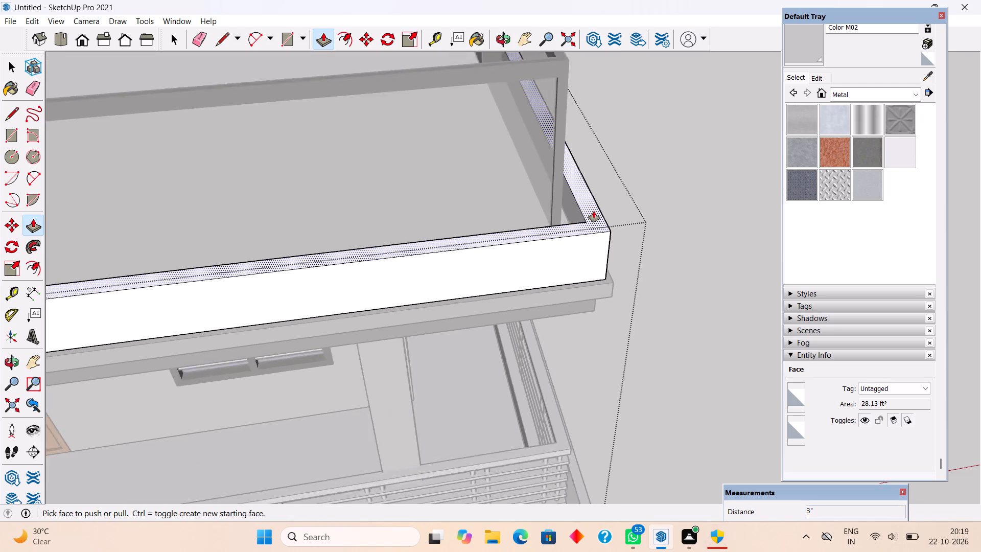
{"action": "scroll", "coordinate": [594, 211], "scroll_direction": "down", "scroll_amount": 13}
{"action": "middle_click_drag", "start_coordinate": [611, 306], "coordinate": [552, 104]}
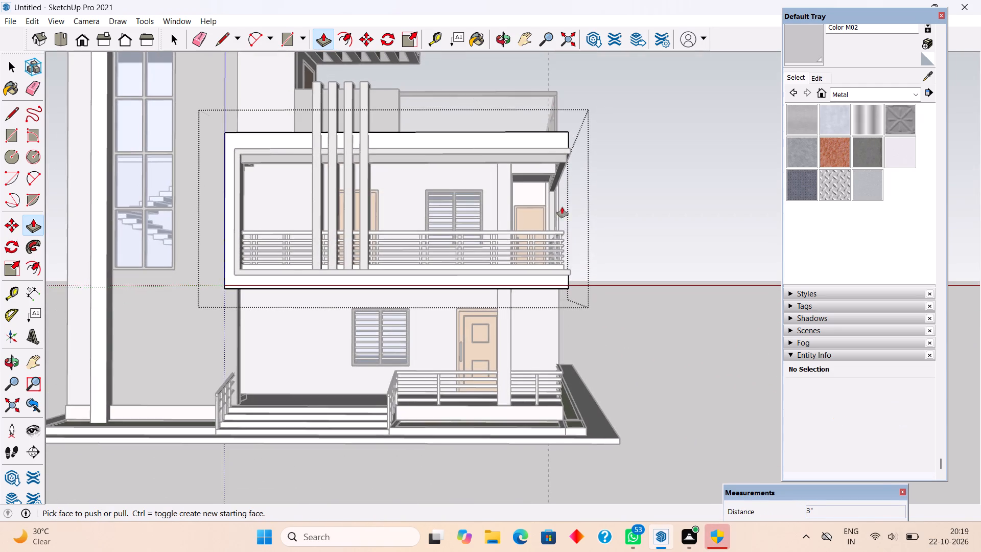
Push/pull the underside face of the white first-floor balcony frame by 2" and close the group.
{"action": "scroll", "coordinate": [562, 248], "scroll_direction": "up", "scroll_amount": 3}
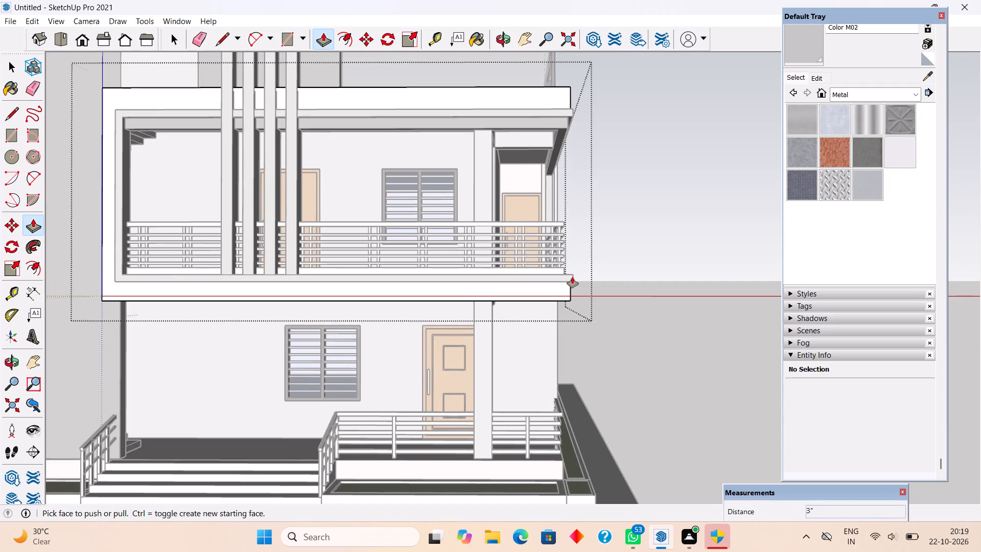
{"action": "middle_click_drag", "start_coordinate": [580, 295], "coordinate": [468, 194]}
{"action": "scroll", "coordinate": [455, 231], "scroll_direction": "up", "scroll_amount": 5}
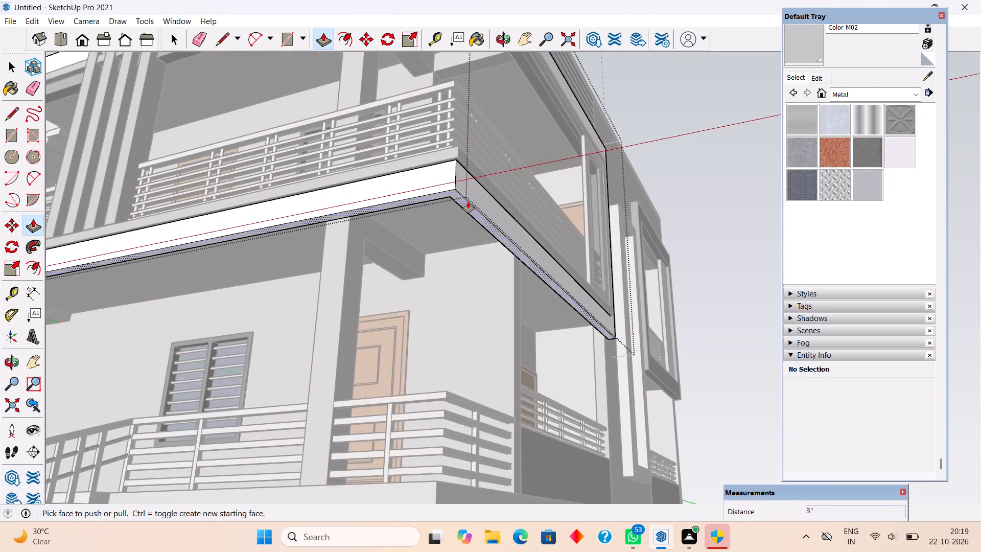
{"action": "scroll", "coordinate": [468, 202], "scroll_direction": "up", "scroll_amount": 2}
{"action": "left_click", "coordinate": [468, 202]}
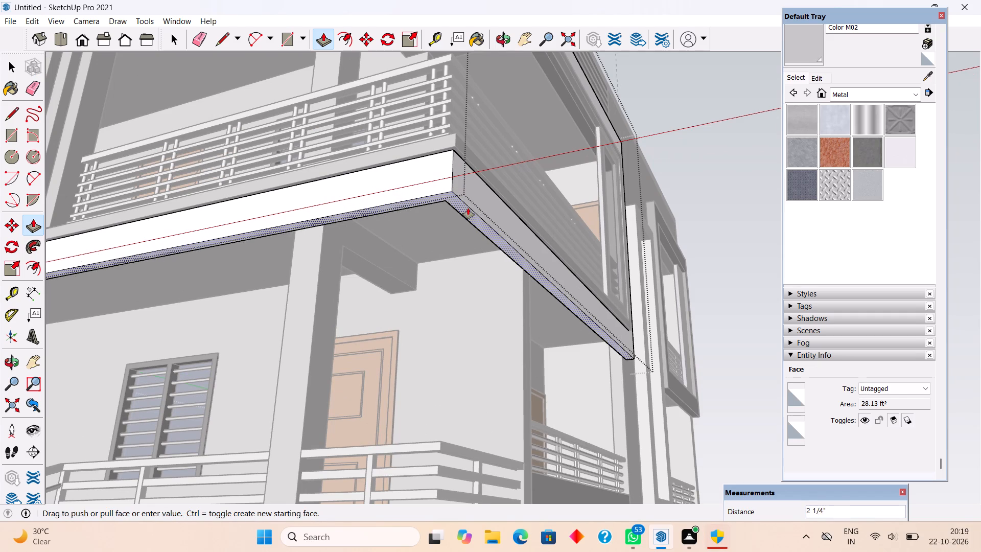
{"action": "type", "text": "2\""}
{"action": "key", "text": "Return"}
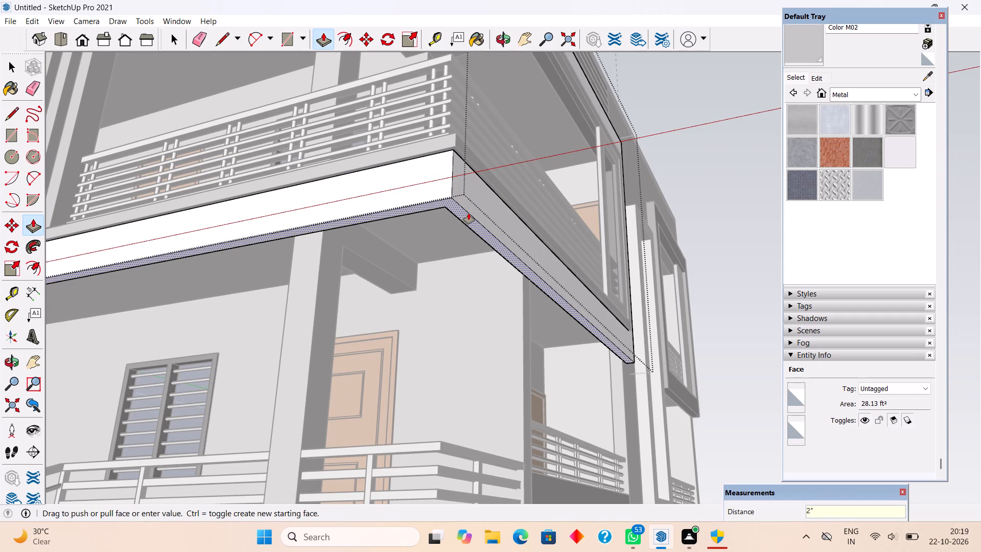
{"action": "key", "text": "space"}
{"action": "scroll", "coordinate": [465, 216], "scroll_direction": "down", "scroll_amount": 3}
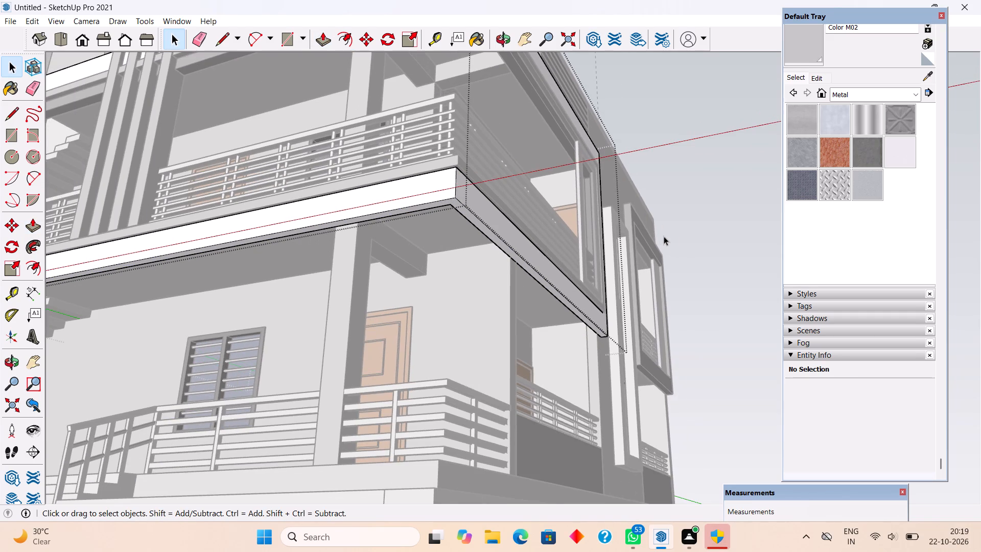
{"action": "left_click", "coordinate": [664, 236]}
Examine the house exterior from the side, the corner and the front around the stair tower.
{"action": "scroll", "coordinate": [626, 268], "scroll_direction": "down", "scroll_amount": 6}
{"action": "middle_click_drag", "start_coordinate": [527, 254], "coordinate": [259, 384]}
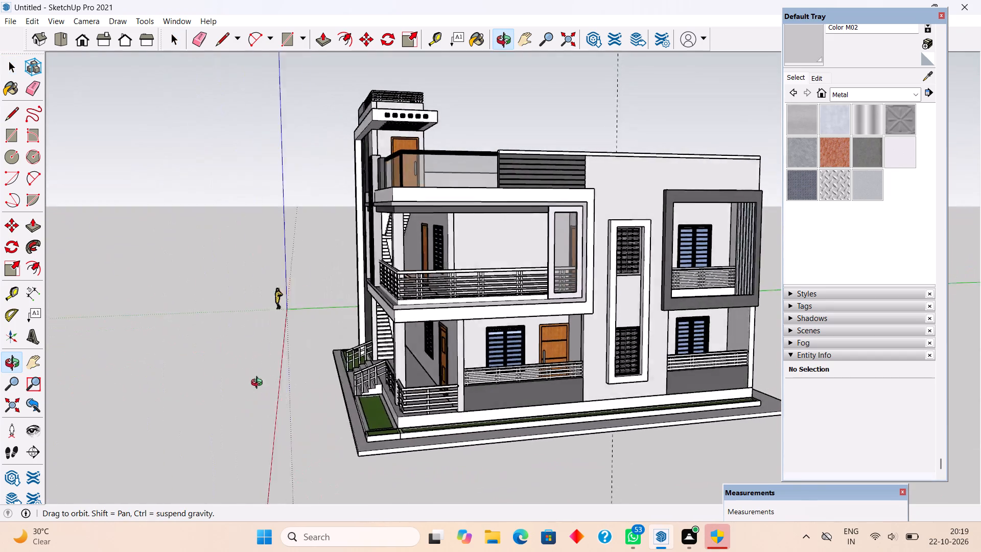
{"action": "middle_click_drag", "start_coordinate": [259, 384], "coordinate": [241, 384]}
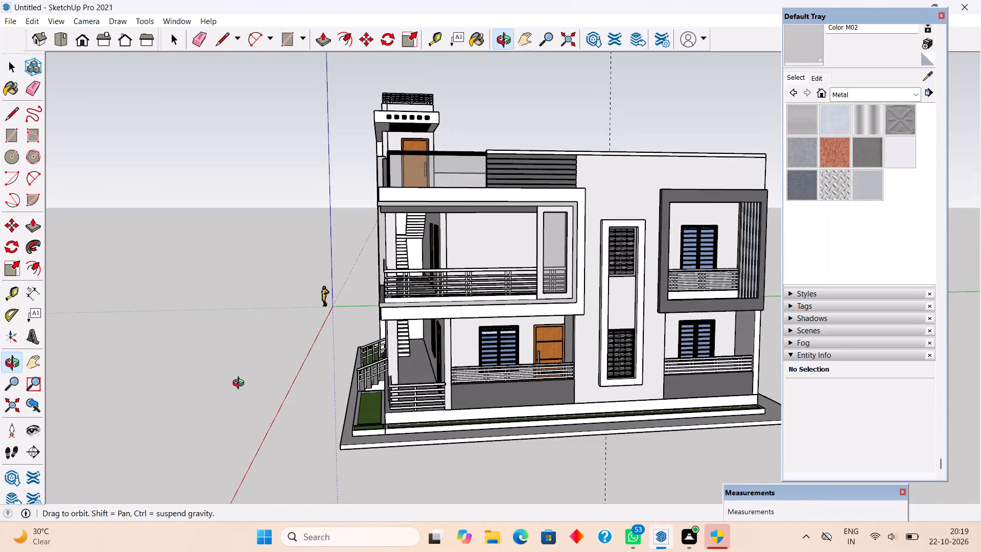
{"action": "middle_click_drag", "start_coordinate": [241, 384], "coordinate": [394, 396]}
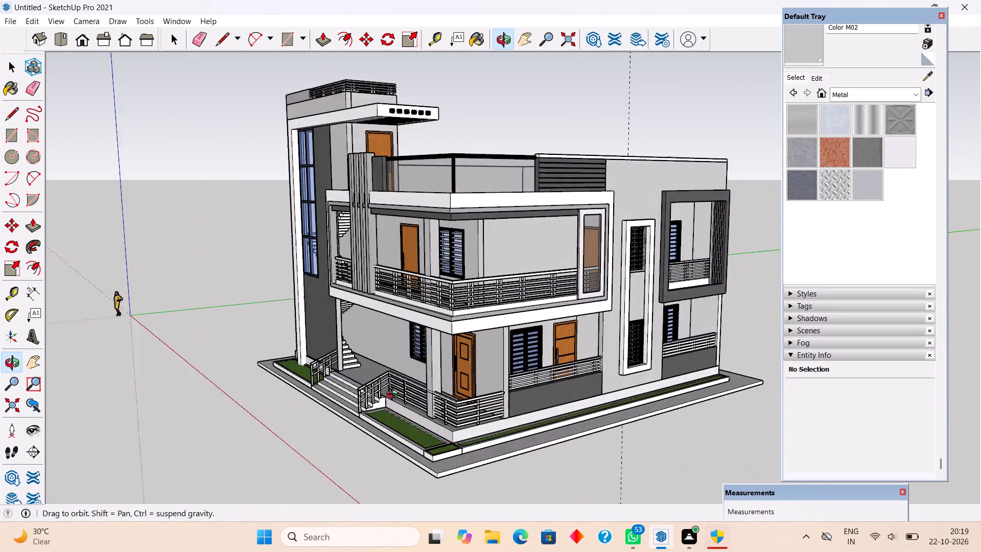
{"action": "middle_click_drag", "start_coordinate": [394, 396], "coordinate": [662, 360]}
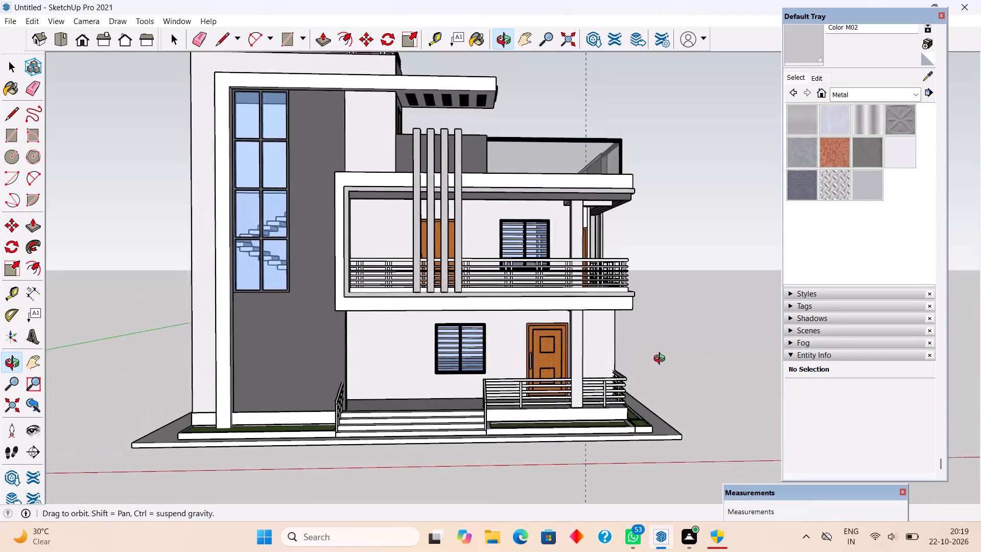
{"action": "middle_click_drag", "start_coordinate": [662, 360], "coordinate": [664, 362]}
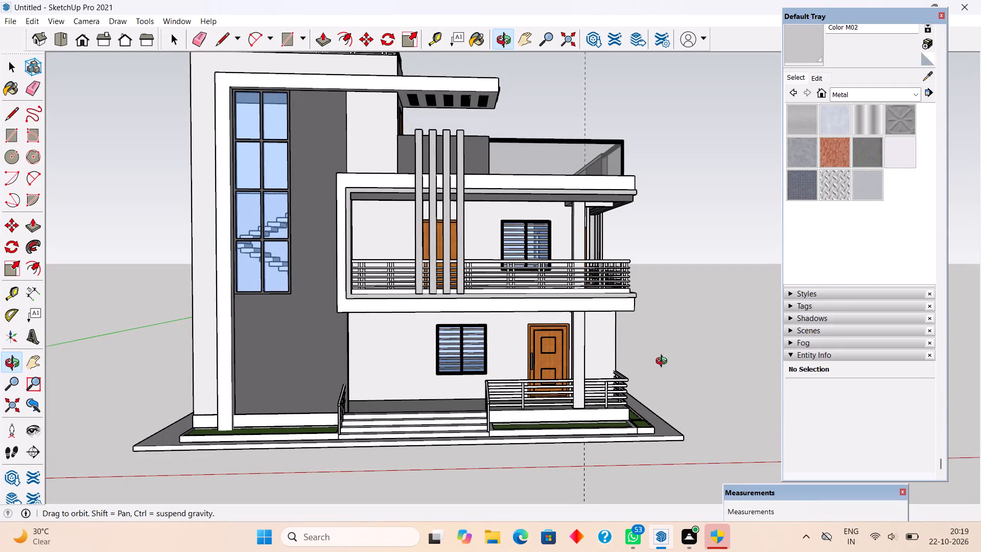
{"action": "middle_click_drag", "start_coordinate": [664, 362], "coordinate": [776, 397]}
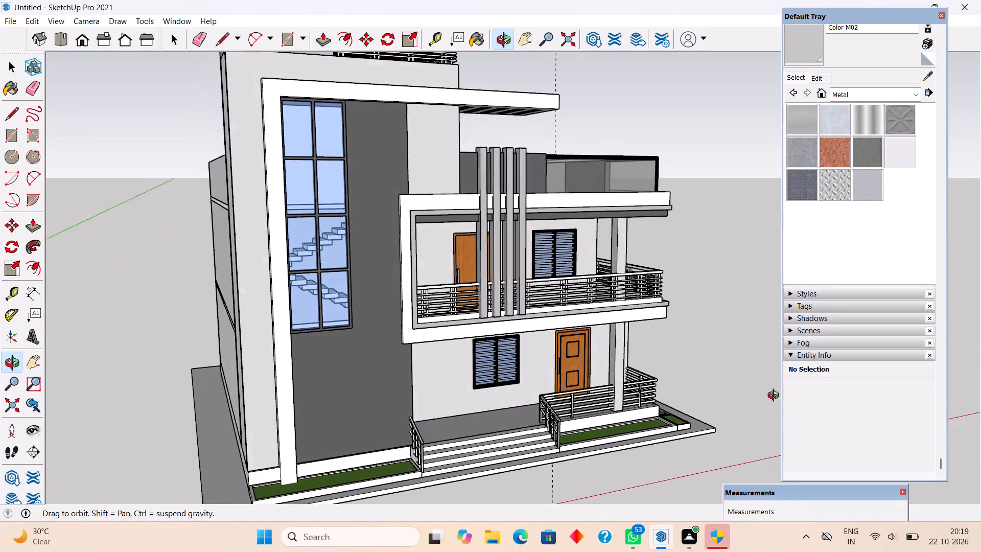
{"action": "middle_click_drag", "start_coordinate": [776, 397], "coordinate": [864, 401]}
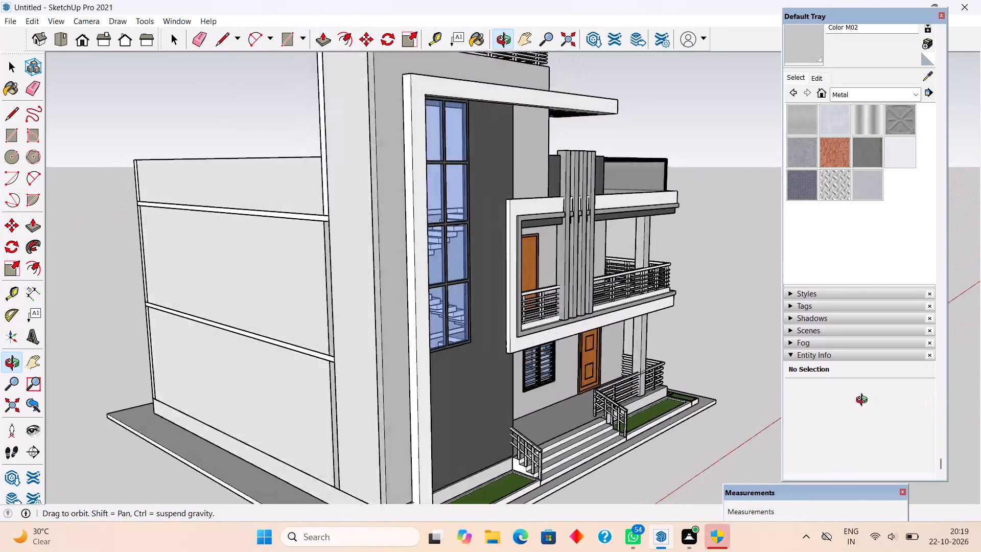
{"action": "middle_click_drag", "start_coordinate": [864, 401], "coordinate": [819, 408]}
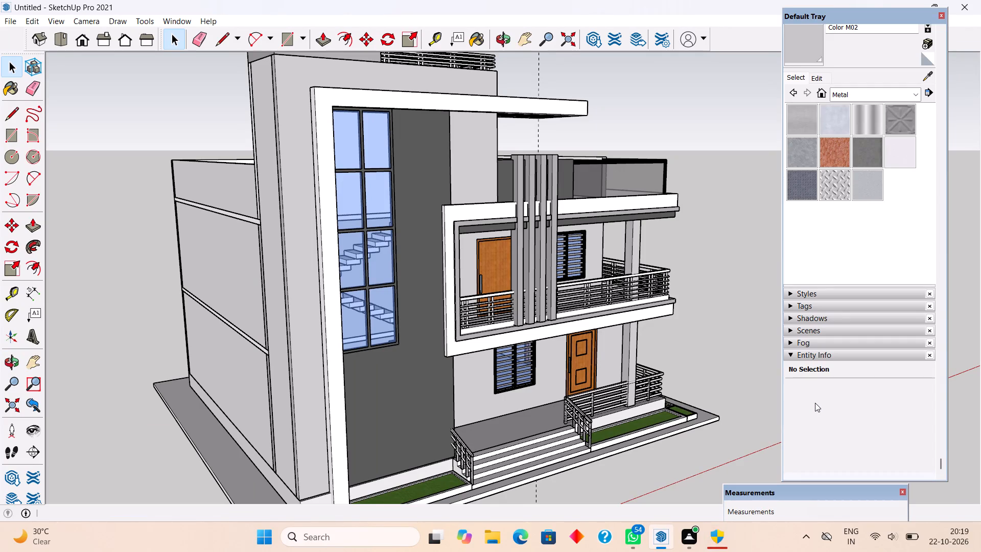
Paint the frame of the tall stair tower window black with Color M09 from the Colors collection.
{"action": "scroll", "coordinate": [765, 405], "scroll_direction": "up", "scroll_amount": 1}
{"action": "scroll", "coordinate": [357, 344], "scroll_direction": "up", "scroll_amount": 4}
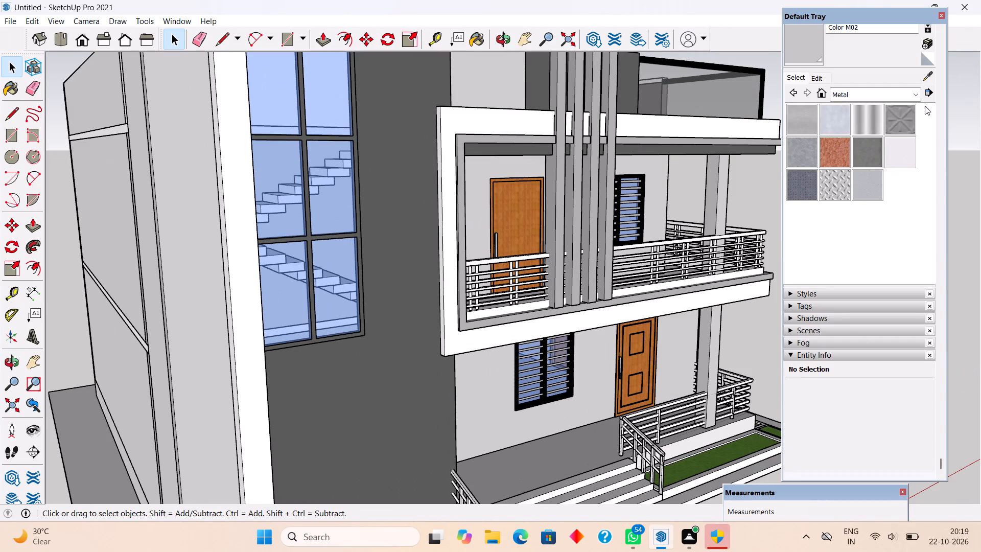
{"action": "left_click", "coordinate": [886, 93]}
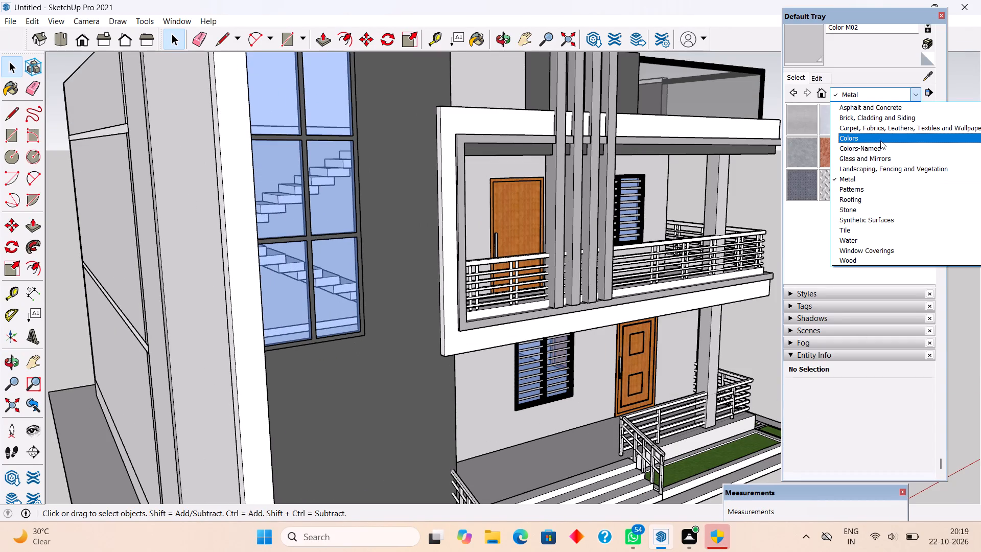
{"action": "left_click", "coordinate": [880, 141]}
{"action": "scroll", "coordinate": [889, 200], "scroll_direction": "down", "scroll_amount": 6}
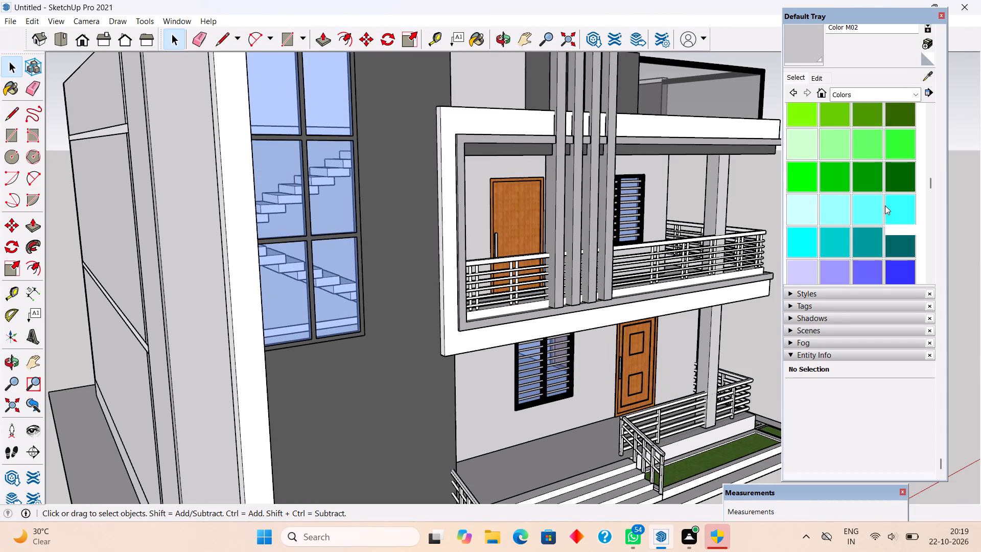
{"action": "scroll", "coordinate": [885, 205], "scroll_direction": "down", "scroll_amount": 6}
{"action": "left_click", "coordinate": [827, 246]}
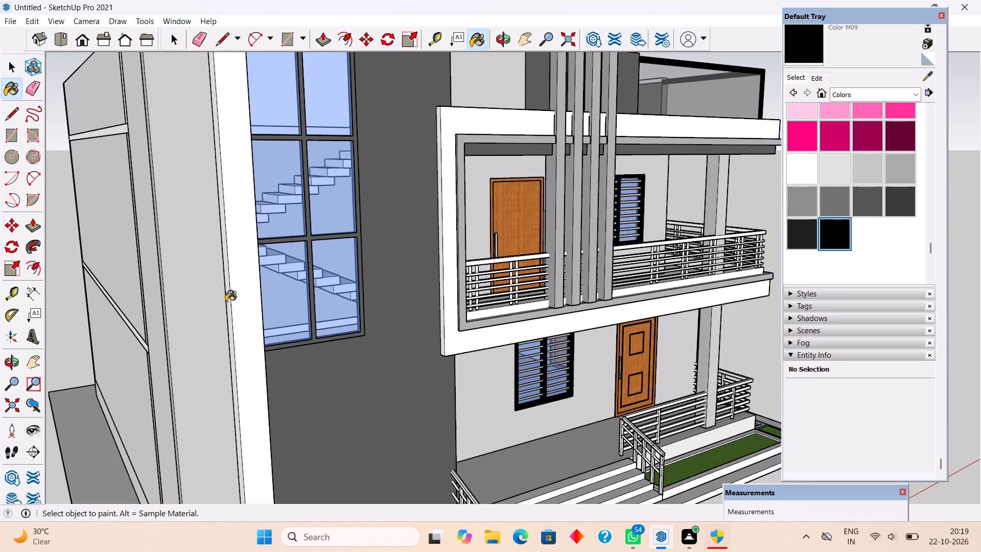
{"action": "scroll", "coordinate": [226, 302], "scroll_direction": "up", "scroll_amount": 1}
{"action": "scroll", "coordinate": [363, 269], "scroll_direction": "up", "scroll_amount": 3}
{"action": "left_click", "coordinate": [376, 219]}
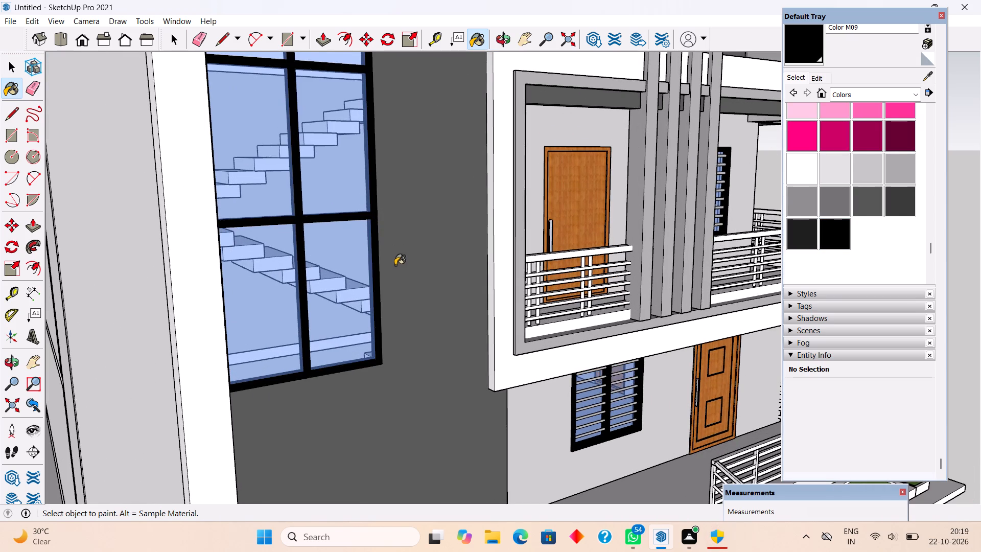
Examine the stair tower window and the whole house from the front and the corner.
{"action": "scroll", "coordinate": [393, 267], "scroll_direction": "down", "scroll_amount": 4}
{"action": "middle_click_drag", "start_coordinate": [382, 267], "coordinate": [174, 235]}
{"action": "scroll", "coordinate": [184, 239], "scroll_direction": "down", "scroll_amount": 6}
{"action": "scroll", "coordinate": [253, 324], "scroll_direction": "down", "scroll_amount": 3}
{"action": "middle_click_drag", "start_coordinate": [271, 337], "coordinate": [310, 350]}
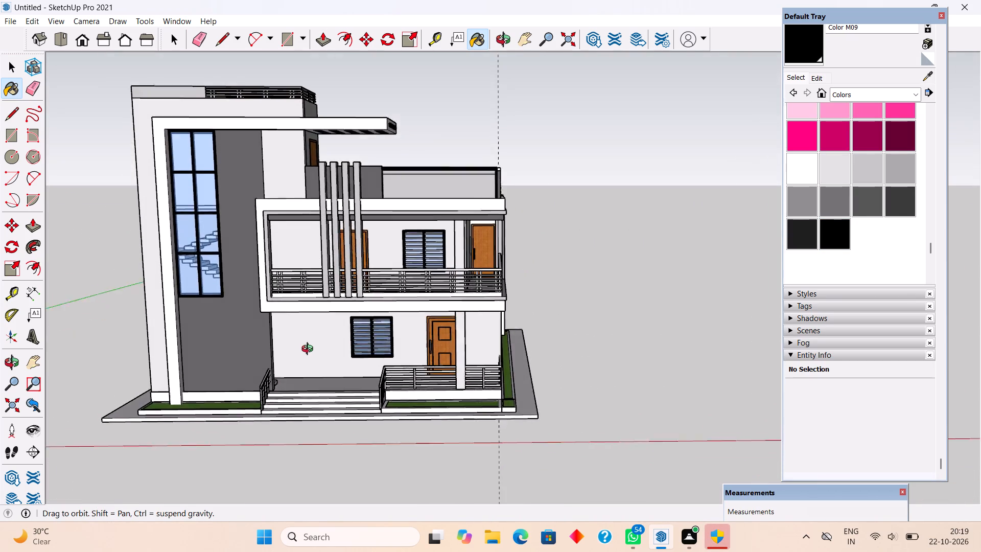
{"action": "middle_click_drag", "start_coordinate": [310, 350], "coordinate": [318, 335]}
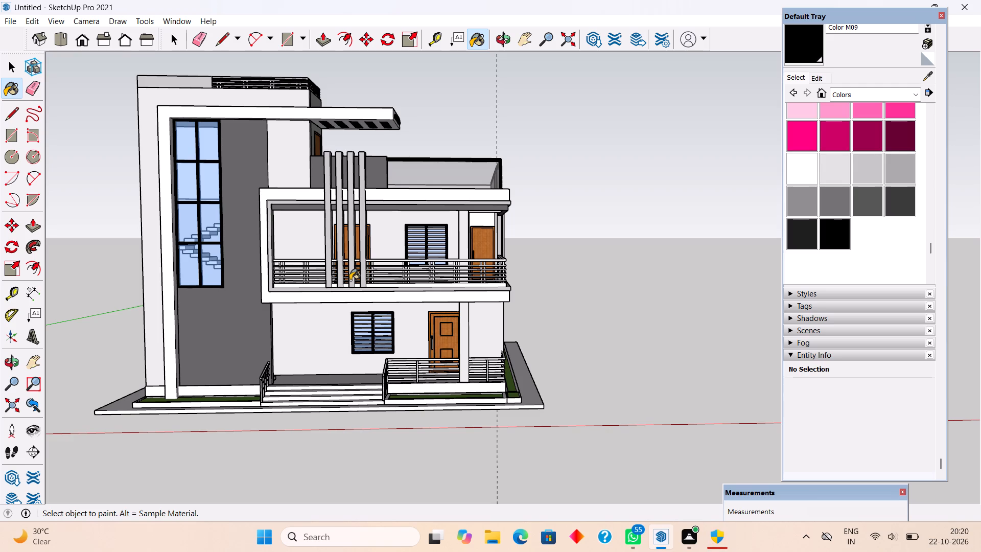
{"action": "key", "text": "space"}
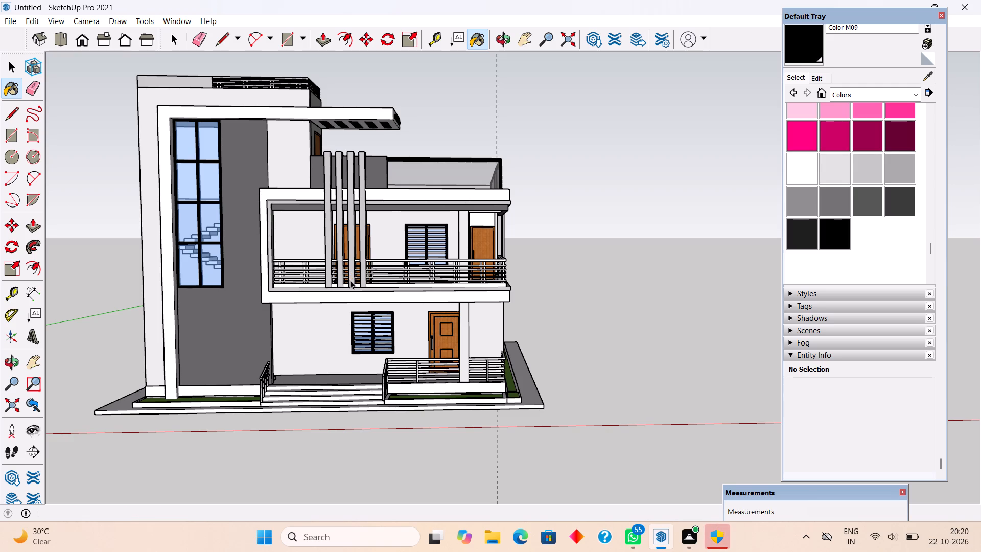
{"action": "scroll", "coordinate": [350, 280], "scroll_direction": "down", "scroll_amount": 4}
{"action": "scroll", "coordinate": [352, 291], "scroll_direction": "up", "scroll_amount": 3}
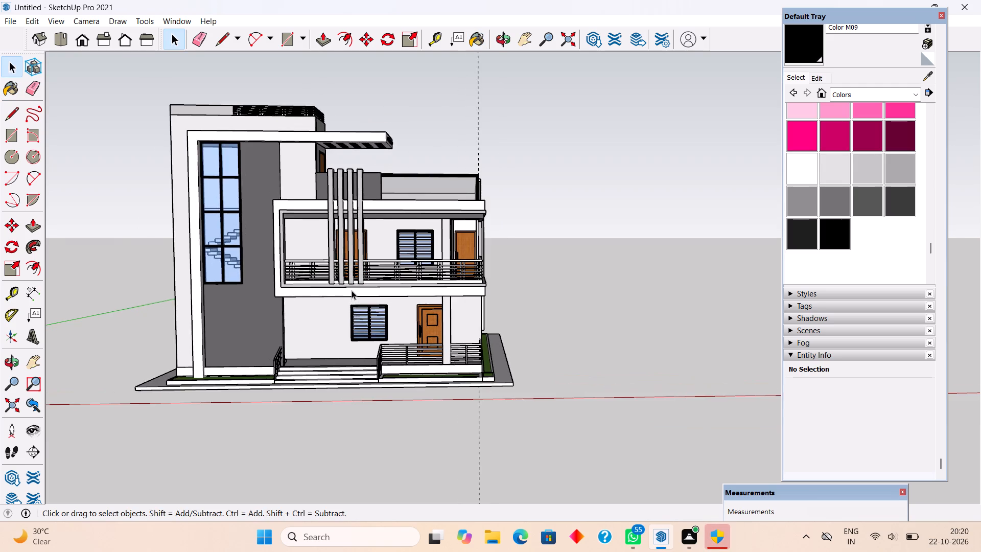
{"action": "middle_click_drag", "start_coordinate": [352, 290], "coordinate": [133, 289]}
{"action": "scroll", "coordinate": [235, 285], "scroll_direction": "up", "scroll_amount": 1}
{"action": "middle_click_drag", "start_coordinate": [456, 286], "coordinate": [430, 271]}
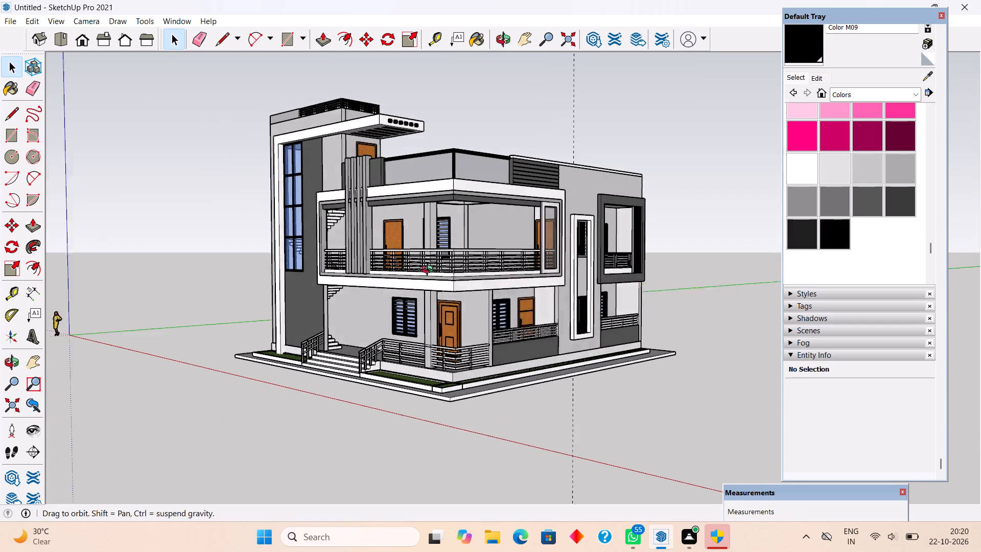
{"action": "middle_click_drag", "start_coordinate": [430, 271], "coordinate": [403, 263]}
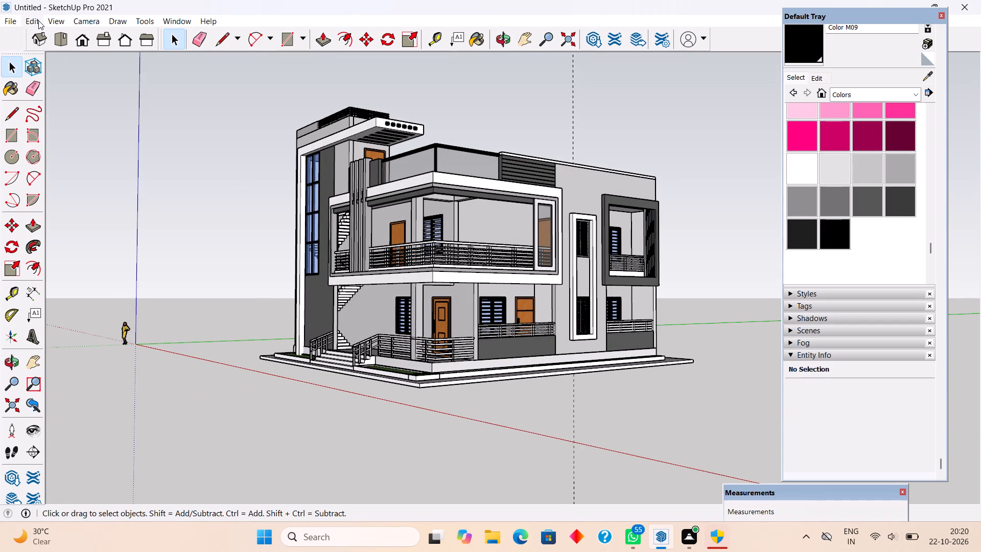
Delete all guides from the model.
{"action": "left_click", "coordinate": [38, 20]}
{"action": "left_click", "coordinate": [99, 132]}
Examine the side facade and roof from above, including the terrace glass railing, dark slatted parapet panel and balcony frame.
{"action": "scroll", "coordinate": [587, 218], "scroll_direction": "up", "scroll_amount": 3}
{"action": "middle_click_drag", "start_coordinate": [579, 174], "coordinate": [369, 196]}
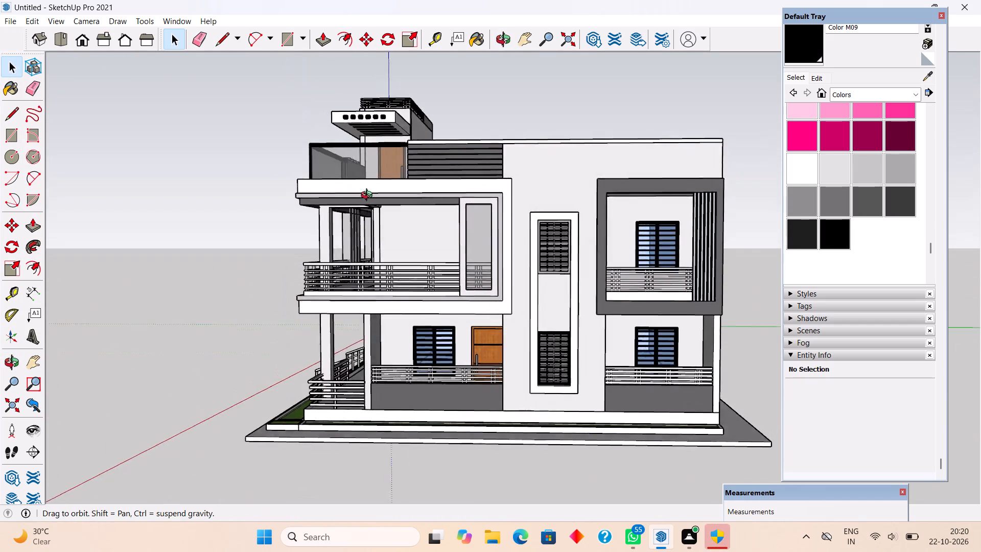
{"action": "middle_click_drag", "start_coordinate": [369, 196], "coordinate": [497, 334]}
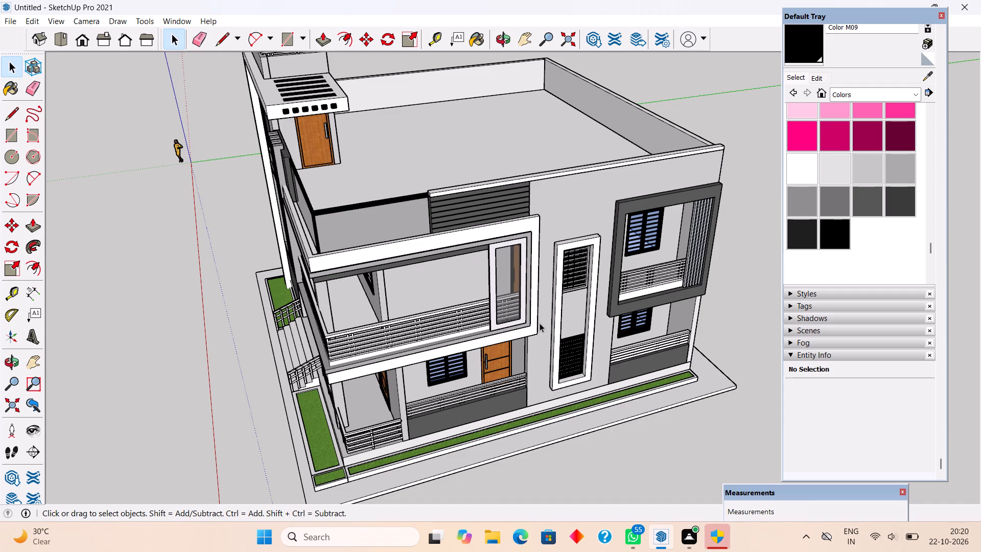
{"action": "scroll", "coordinate": [720, 319], "scroll_direction": "down", "scroll_amount": 2}
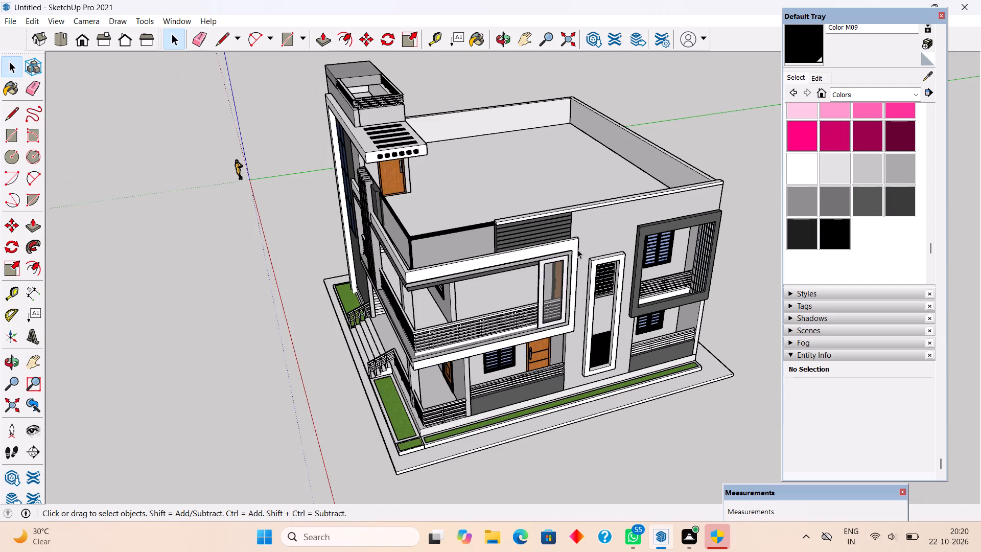
{"action": "scroll", "coordinate": [577, 249], "scroll_direction": "up", "scroll_amount": 3}
{"action": "scroll", "coordinate": [491, 199], "scroll_direction": "up", "scroll_amount": 14}
{"action": "middle_click_drag", "start_coordinate": [439, 206], "coordinate": [460, 143]}
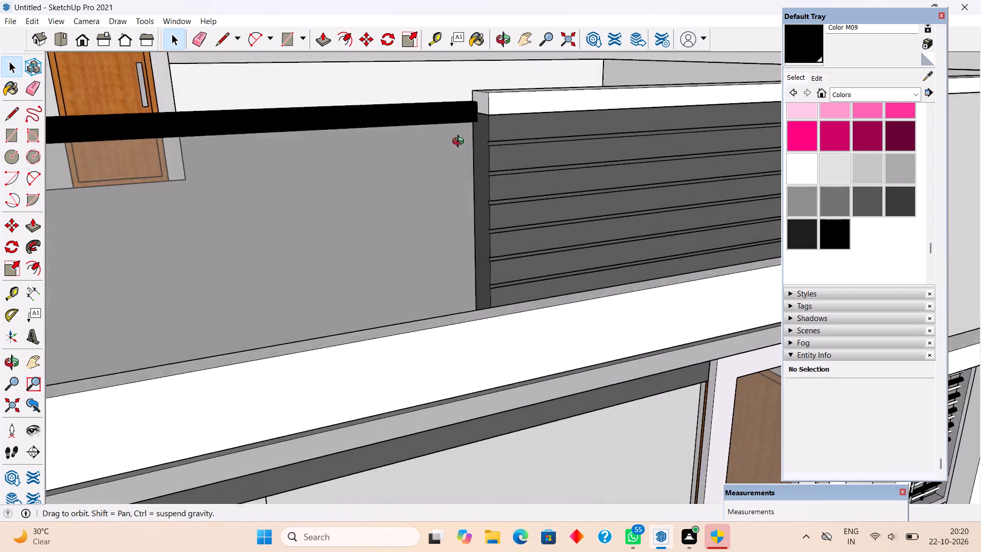
{"action": "middle_click_drag", "start_coordinate": [460, 143], "coordinate": [211, 157]}
{"action": "scroll", "coordinate": [211, 157], "scroll_direction": "down", "scroll_amount": 5}
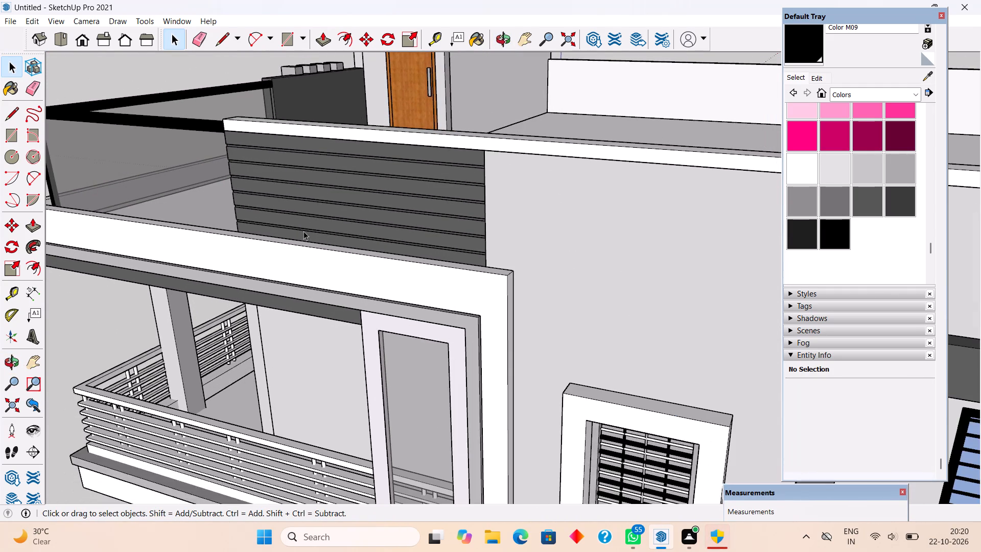
{"action": "scroll", "coordinate": [307, 233], "scroll_direction": "down", "scroll_amount": 2}
{"action": "middle_click_drag", "start_coordinate": [335, 227], "coordinate": [344, 174]}
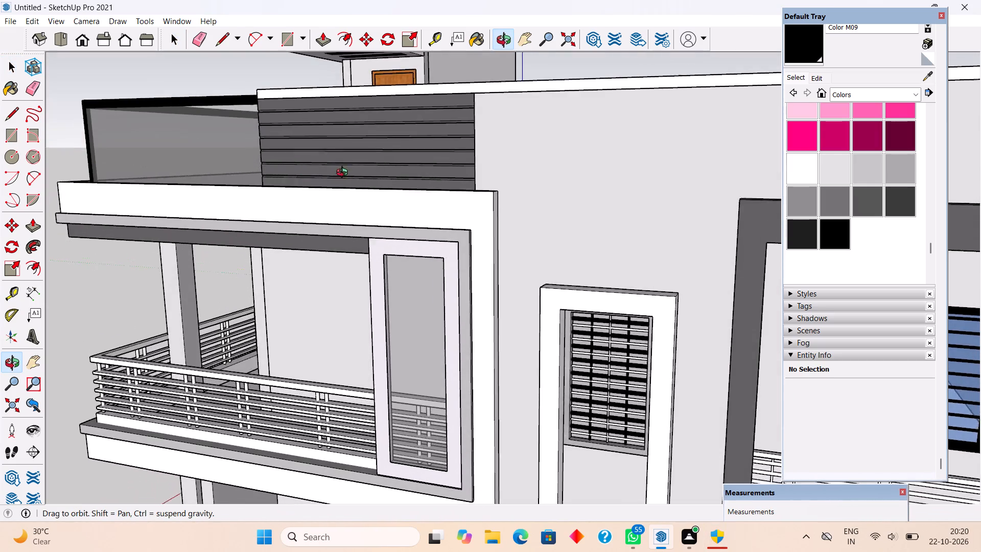
{"action": "middle_click_drag", "start_coordinate": [344, 174], "coordinate": [340, 172]}
Examine the complete house exterior from the side facade and the entrance corner.
{"action": "scroll", "coordinate": [340, 172], "scroll_direction": "down", "scroll_amount": 3}
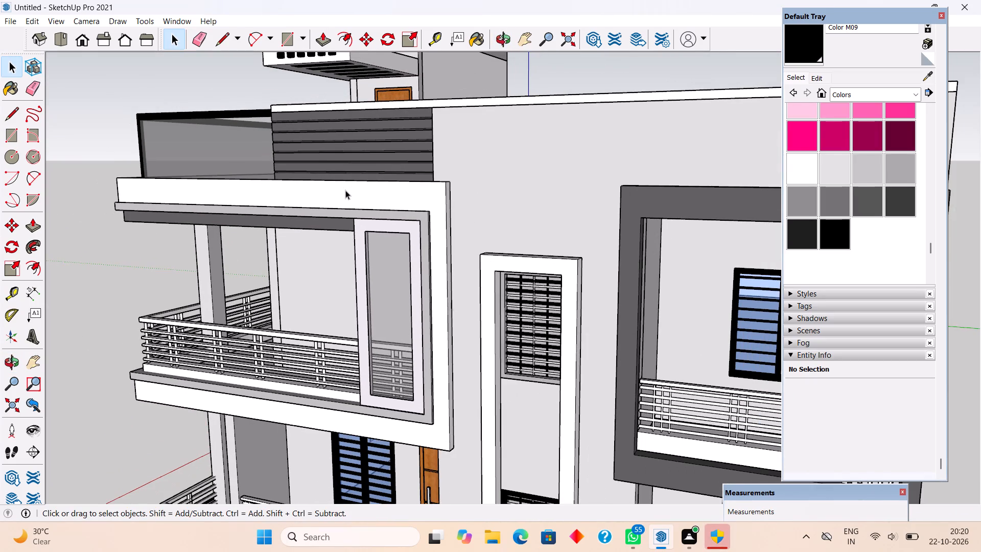
{"action": "scroll", "coordinate": [346, 191], "scroll_direction": "down", "scroll_amount": 5}
{"action": "scroll", "coordinate": [375, 259], "scroll_direction": "down", "scroll_amount": 4}
{"action": "middle_click_drag", "start_coordinate": [441, 282], "coordinate": [566, 222]}
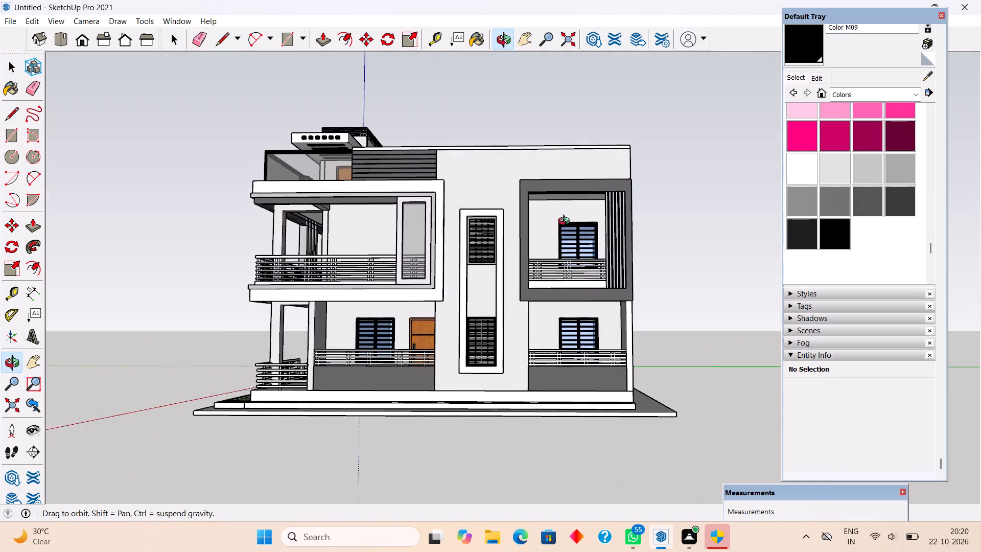
{"action": "middle_click_drag", "start_coordinate": [566, 222], "coordinate": [715, 241]}
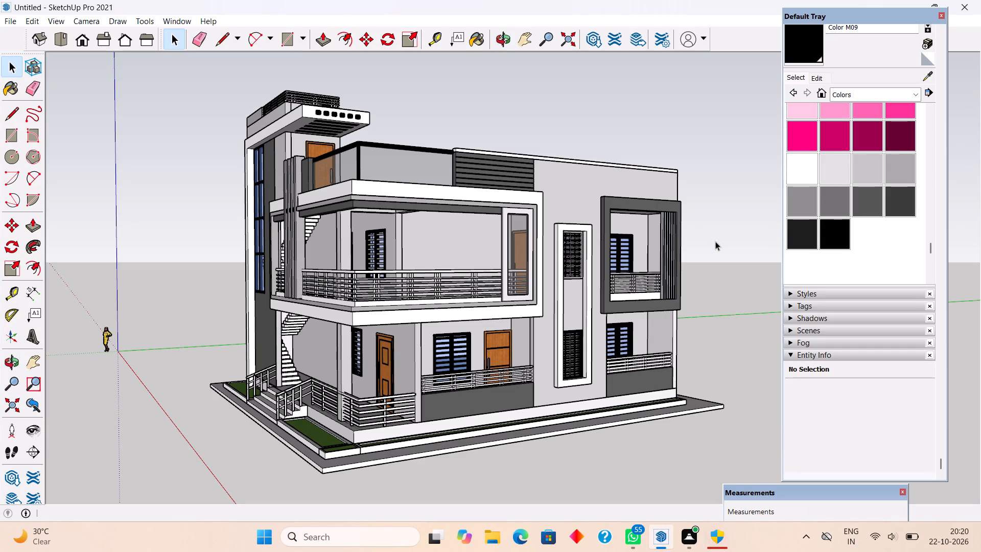
{"action": "scroll", "coordinate": [715, 241], "scroll_direction": "down", "scroll_amount": 2}
{"action": "middle_click_drag", "start_coordinate": [640, 252], "coordinate": [616, 256]}
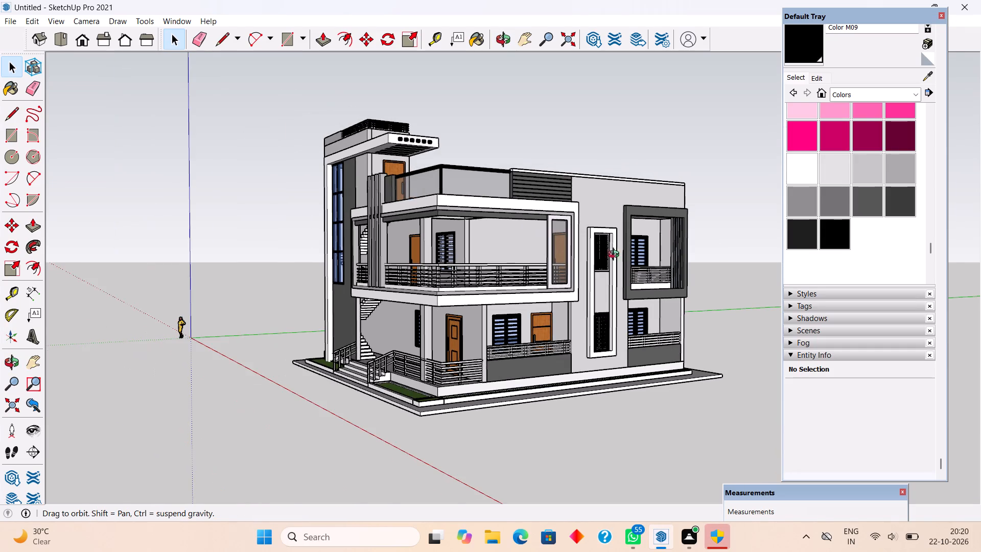
Examine the front and side facades, including the upper balcony frames, railings and the vertical grille panel.
{"action": "middle_click_drag", "start_coordinate": [616, 256], "coordinate": [845, 225]}
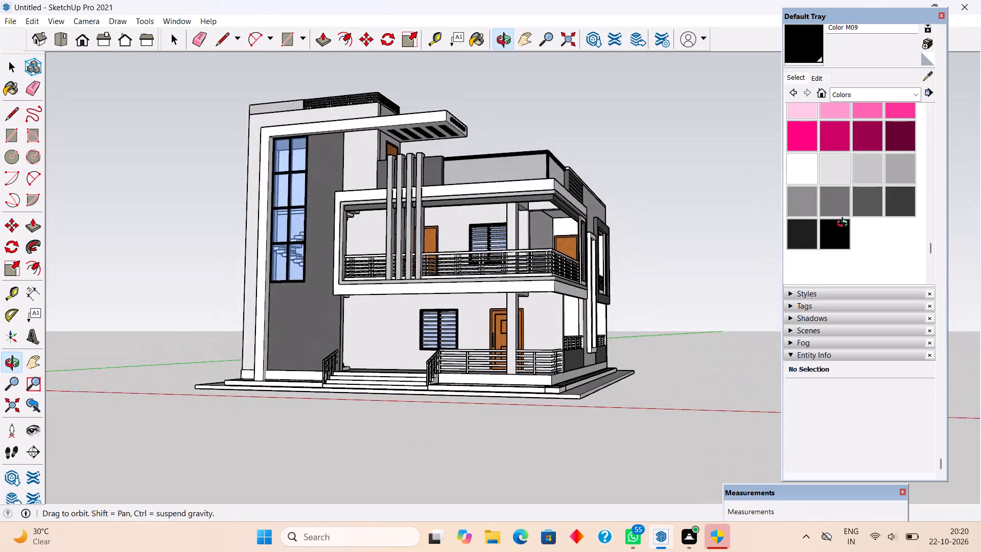
{"action": "middle_click_drag", "start_coordinate": [845, 225], "coordinate": [683, 267]}
{"action": "scroll", "coordinate": [683, 267], "scroll_direction": "up", "scroll_amount": 3}
{"action": "middle_click_drag", "start_coordinate": [667, 265], "coordinate": [462, 313]}
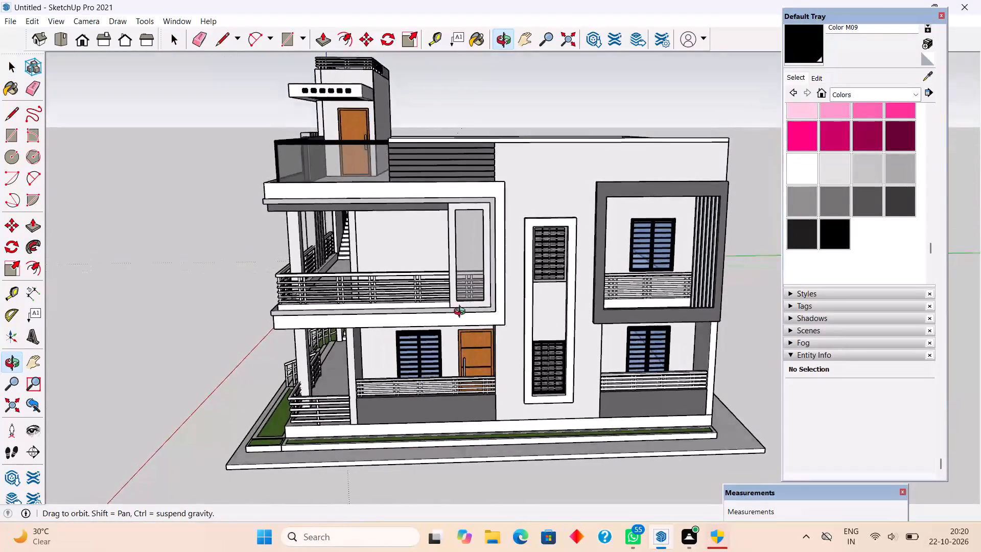
{"action": "middle_click_drag", "start_coordinate": [462, 313], "coordinate": [412, 313]}
{"action": "scroll", "coordinate": [412, 313], "scroll_direction": "up", "scroll_amount": 3}
{"action": "scroll", "coordinate": [471, 229], "scroll_direction": "up", "scroll_amount": 3}
{"action": "middle_click_drag", "start_coordinate": [462, 229], "coordinate": [332, 235]}
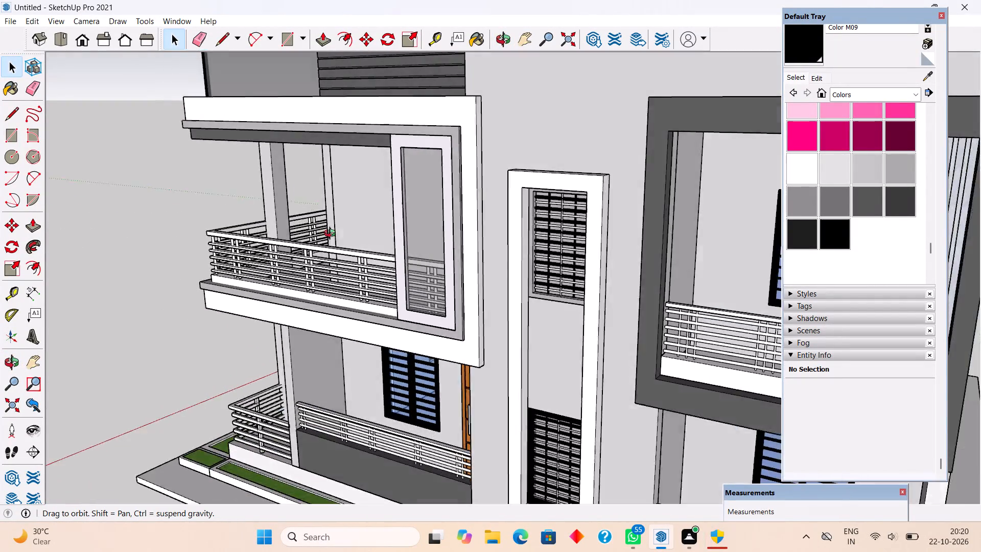
{"action": "middle_click_drag", "start_coordinate": [332, 235], "coordinate": [252, 245]}
{"action": "scroll", "coordinate": [252, 245], "scroll_direction": "down", "scroll_amount": 2}
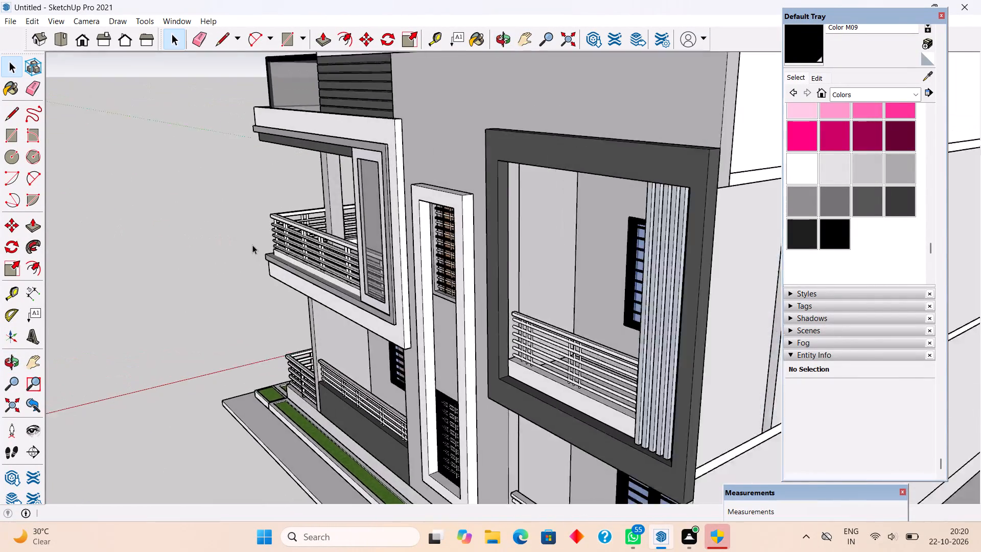
{"action": "scroll", "coordinate": [252, 245], "scroll_direction": "down", "scroll_amount": 7}
Examine the roof terrace, glass railing and slatted parapet from above, and the balcony around the entrance corner.
{"action": "middle_click_drag", "start_coordinate": [269, 251], "coordinate": [465, 273]}
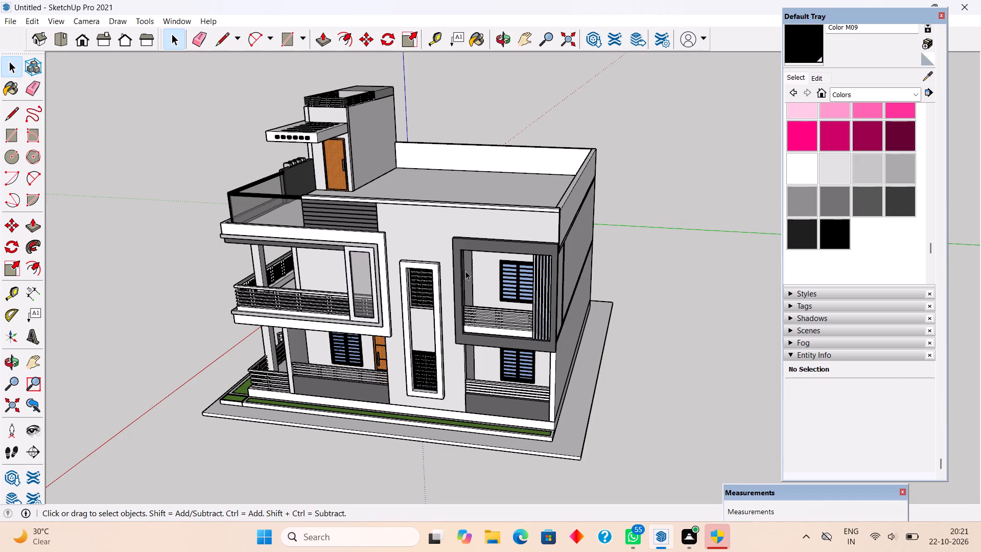
{"action": "scroll", "coordinate": [492, 261], "scroll_direction": "up", "scroll_amount": 2}
{"action": "middle_click_drag", "start_coordinate": [504, 259], "coordinate": [608, 255]}
{"action": "scroll", "coordinate": [252, 160], "scroll_direction": "up", "scroll_amount": 3}
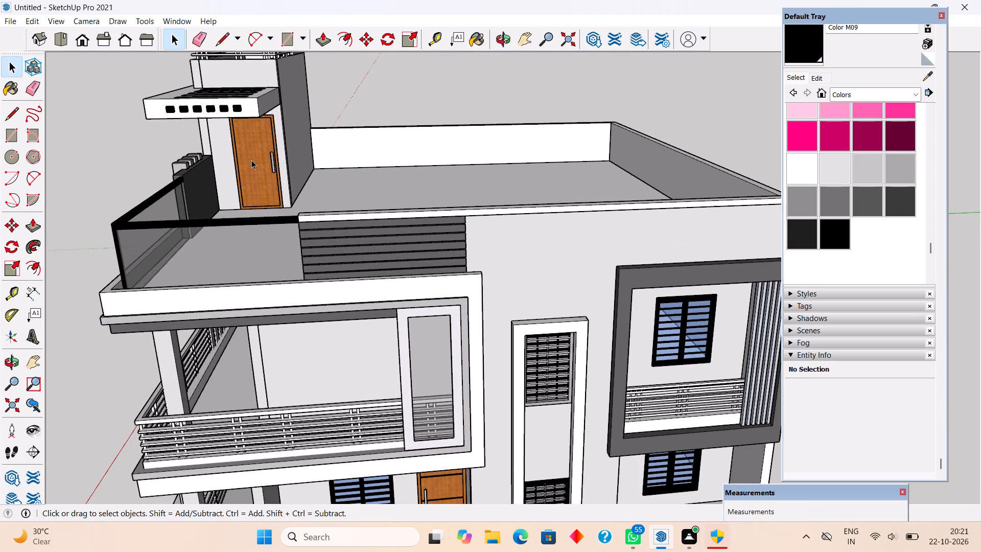
{"action": "middle_click_drag", "start_coordinate": [253, 162], "coordinate": [473, 129]}
{"action": "scroll", "coordinate": [473, 129], "scroll_direction": "down", "scroll_amount": 2}
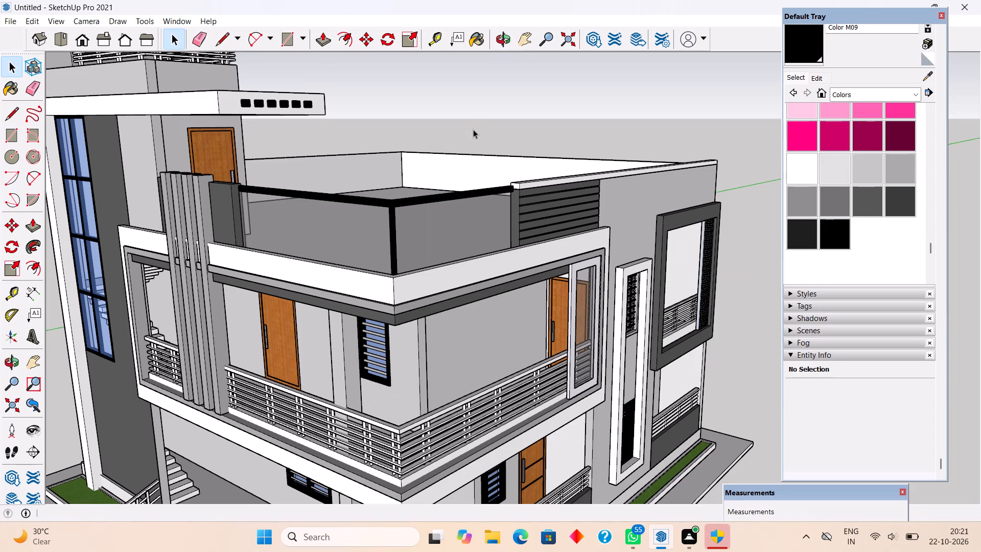
{"action": "scroll", "coordinate": [473, 129], "scroll_direction": "down", "scroll_amount": 4}
{"action": "scroll", "coordinate": [486, 300], "scroll_direction": "down", "scroll_amount": 4}
Push the outer face of the ground-floor porch railing's top rail inward 0.3" beside the corner column, inside its group.
{"action": "middle_click_drag", "start_coordinate": [351, 325], "coordinate": [496, 281]}
{"action": "scroll", "coordinate": [492, 282], "scroll_direction": "up", "scroll_amount": 4}
{"action": "scroll", "coordinate": [527, 362], "scroll_direction": "up", "scroll_amount": 5}
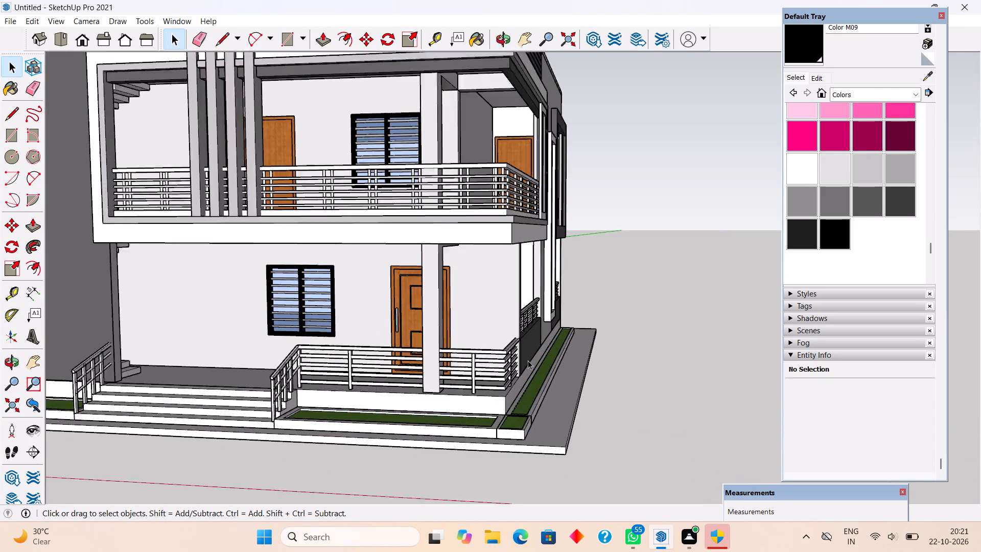
{"action": "scroll", "coordinate": [528, 360], "scroll_direction": "up", "scroll_amount": 2}
{"action": "middle_click_drag", "start_coordinate": [476, 334], "coordinate": [430, 311]}
{"action": "scroll", "coordinate": [436, 315], "scroll_direction": "up", "scroll_amount": 5}
{"action": "middle_click_drag", "start_coordinate": [464, 342], "coordinate": [469, 415]}
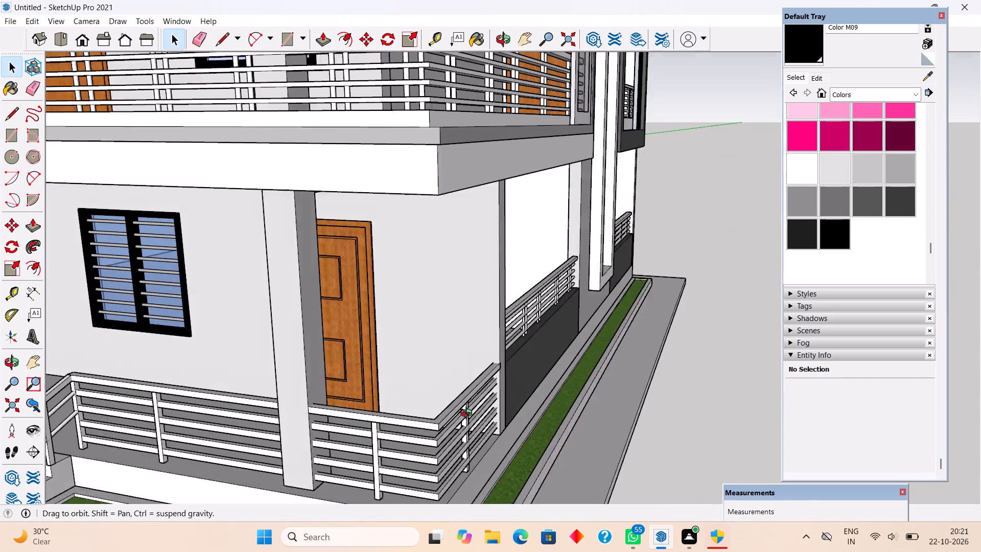
{"action": "middle_click_drag", "start_coordinate": [469, 415], "coordinate": [470, 416]}
{"action": "scroll", "coordinate": [484, 397], "scroll_direction": "up", "scroll_amount": 19}
{"action": "middle_click_drag", "start_coordinate": [508, 347], "coordinate": [385, 329]}
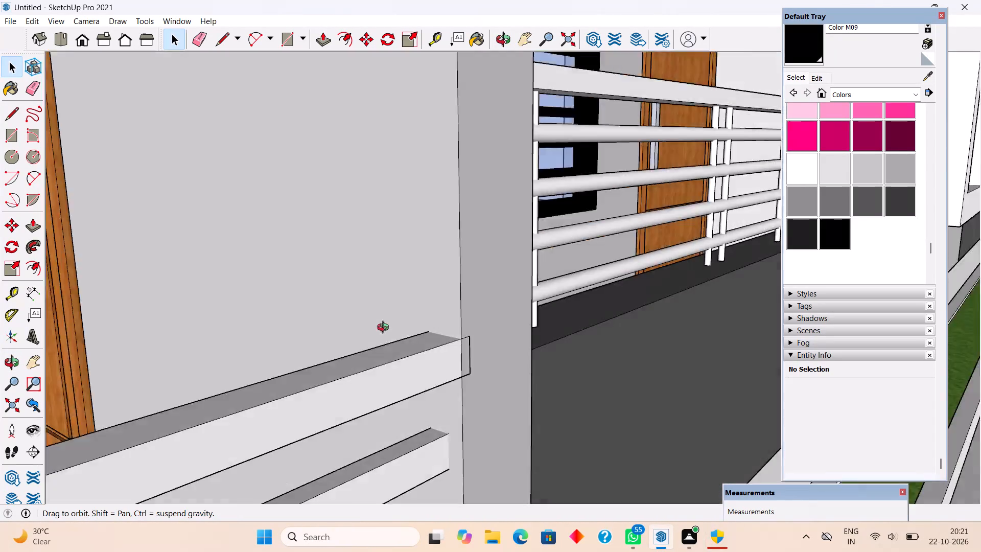
{"action": "middle_click_drag", "start_coordinate": [385, 329], "coordinate": [269, 297]}
{"action": "scroll", "coordinate": [404, 334], "scroll_direction": "up", "scroll_amount": 5}
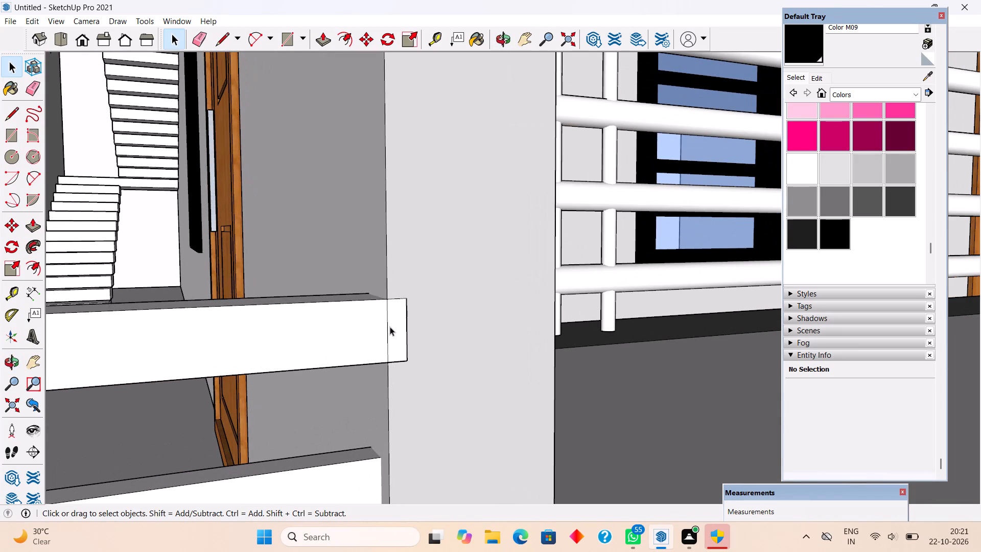
{"action": "triple_click", "coordinate": [373, 327]}
{"action": "key", "text": "p"}
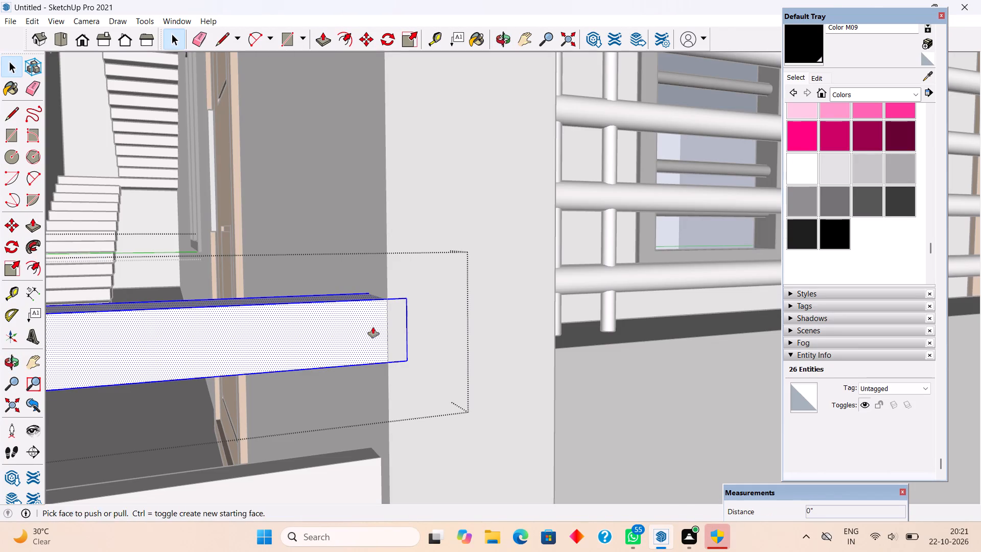
{"action": "left_click", "coordinate": [373, 327]}
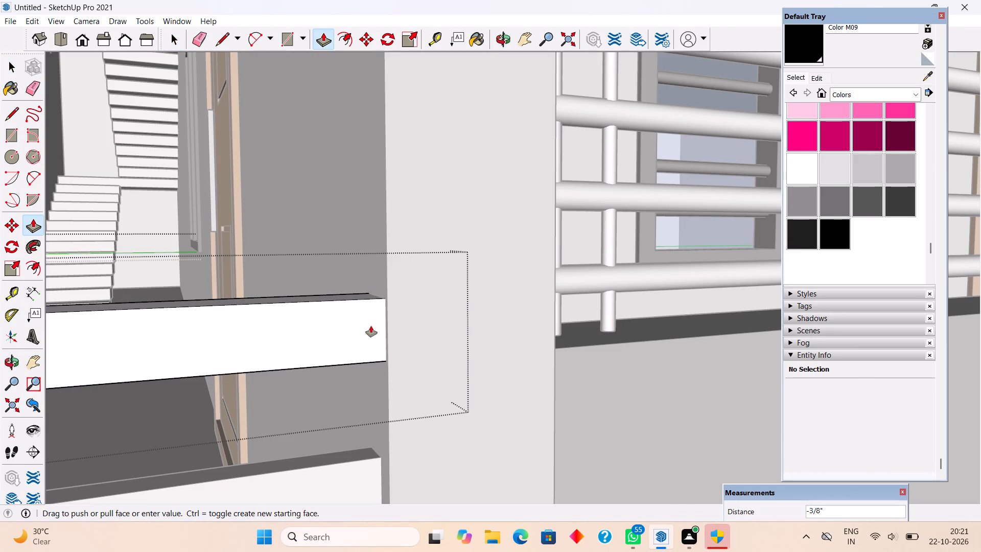
{"action": "type", "text": ".3\""}
{"action": "key", "text": "Return"}
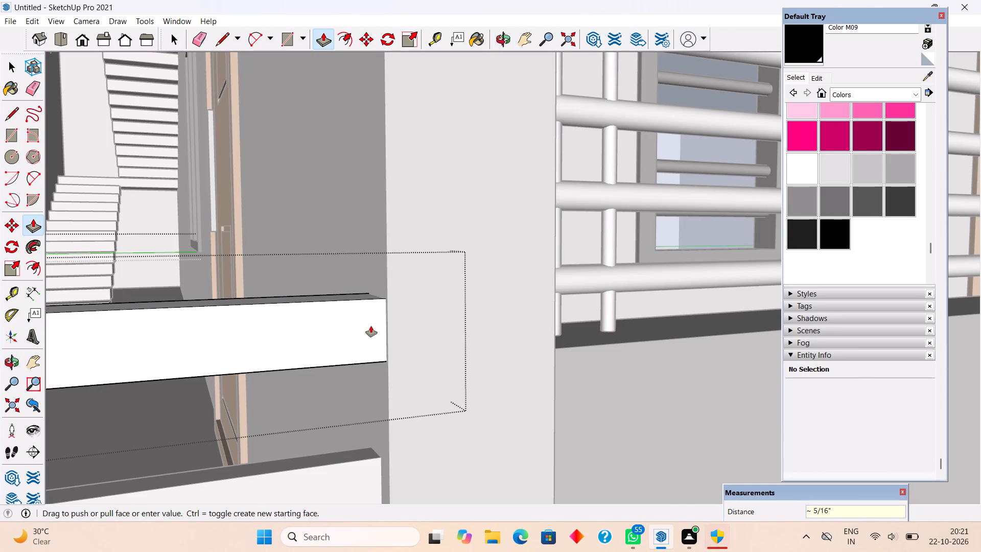
{"action": "key", "text": "space"}
{"action": "scroll", "coordinate": [371, 326], "scroll_direction": "down", "scroll_amount": 14}
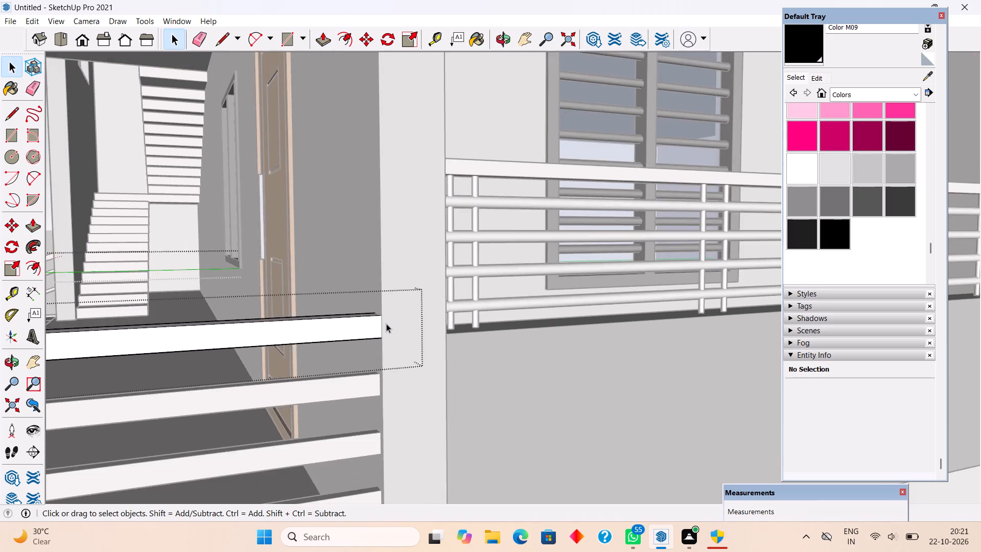
{"action": "scroll", "coordinate": [386, 324], "scroll_direction": "down", "scroll_amount": 16}
{"action": "left_click", "coordinate": [579, 472]}
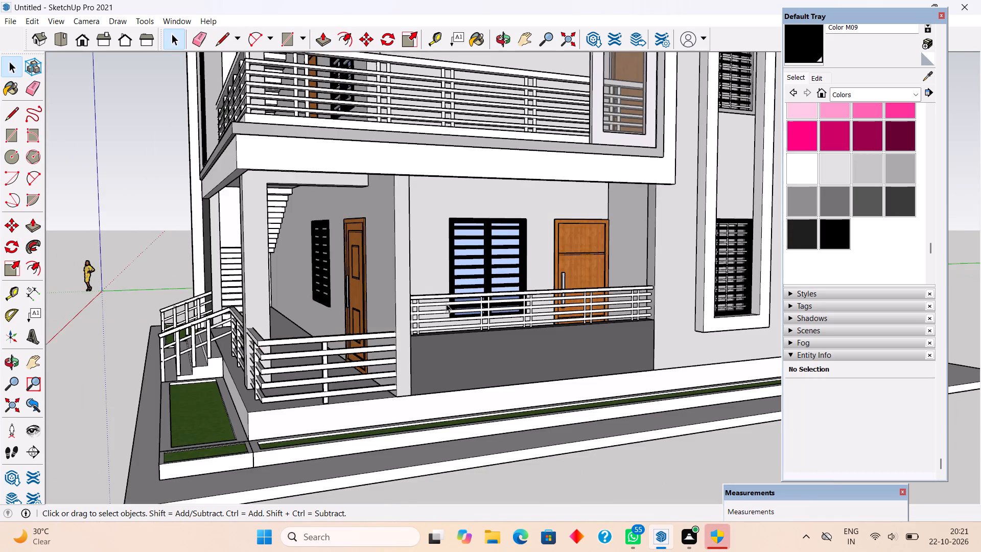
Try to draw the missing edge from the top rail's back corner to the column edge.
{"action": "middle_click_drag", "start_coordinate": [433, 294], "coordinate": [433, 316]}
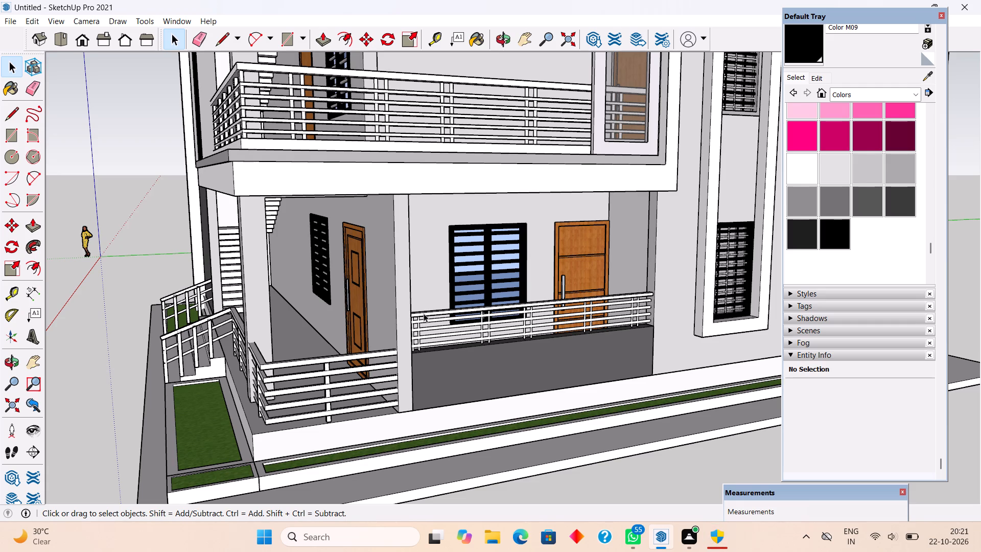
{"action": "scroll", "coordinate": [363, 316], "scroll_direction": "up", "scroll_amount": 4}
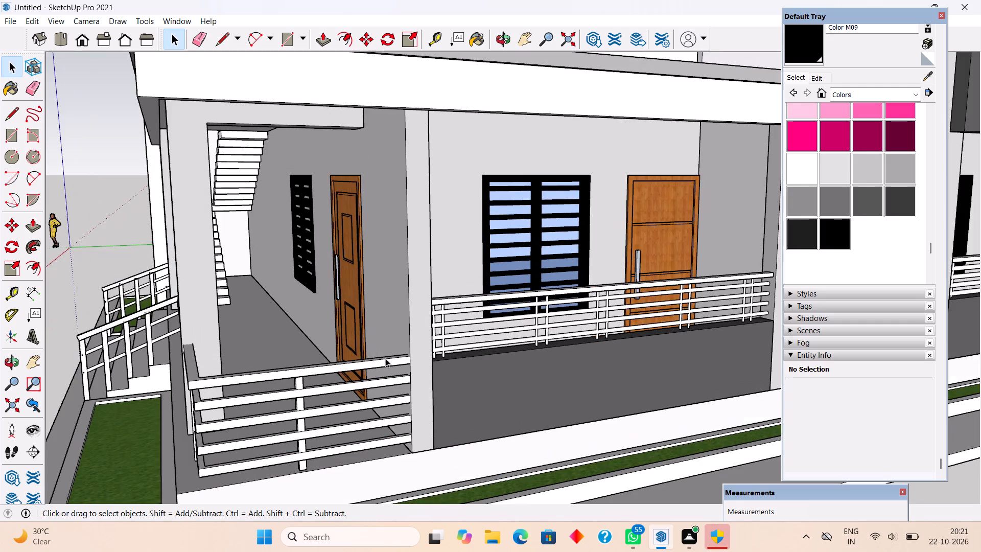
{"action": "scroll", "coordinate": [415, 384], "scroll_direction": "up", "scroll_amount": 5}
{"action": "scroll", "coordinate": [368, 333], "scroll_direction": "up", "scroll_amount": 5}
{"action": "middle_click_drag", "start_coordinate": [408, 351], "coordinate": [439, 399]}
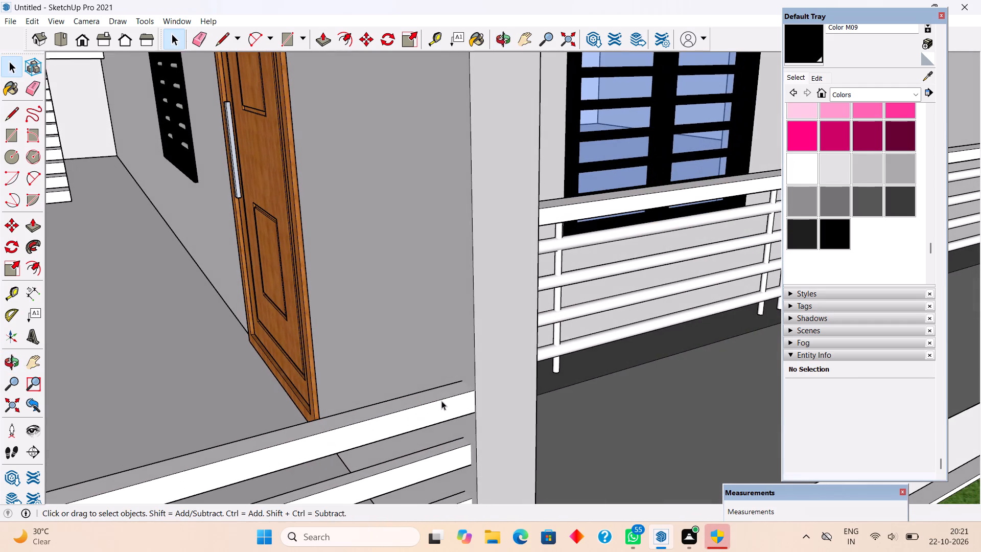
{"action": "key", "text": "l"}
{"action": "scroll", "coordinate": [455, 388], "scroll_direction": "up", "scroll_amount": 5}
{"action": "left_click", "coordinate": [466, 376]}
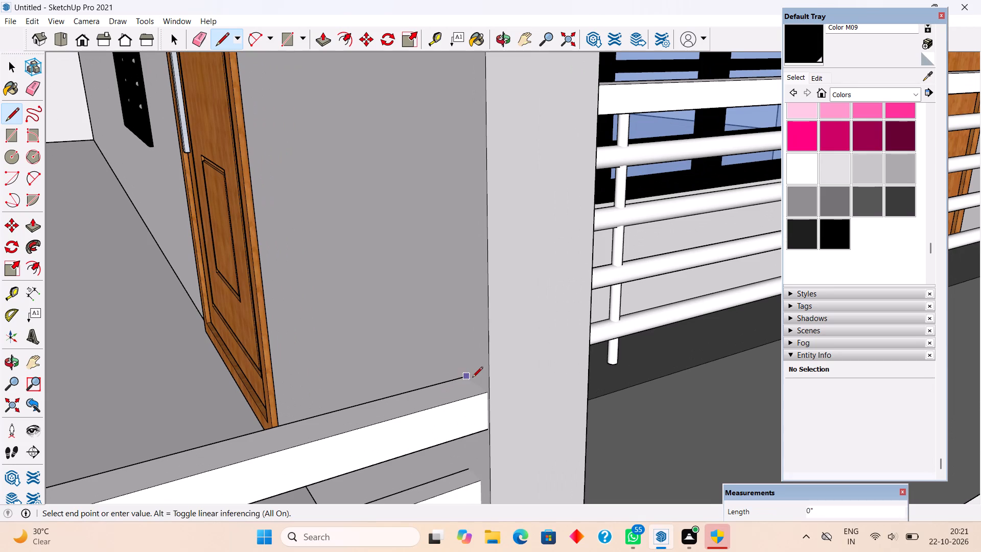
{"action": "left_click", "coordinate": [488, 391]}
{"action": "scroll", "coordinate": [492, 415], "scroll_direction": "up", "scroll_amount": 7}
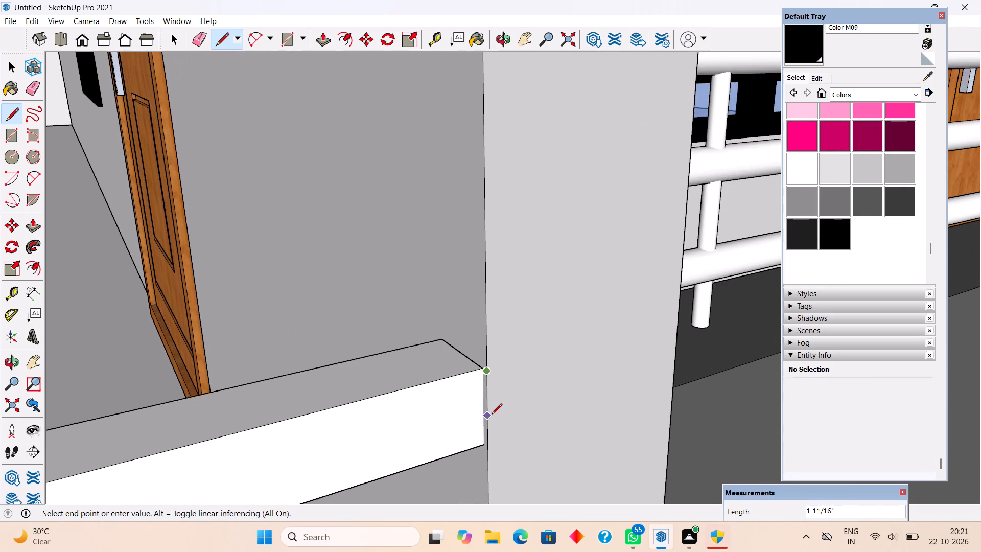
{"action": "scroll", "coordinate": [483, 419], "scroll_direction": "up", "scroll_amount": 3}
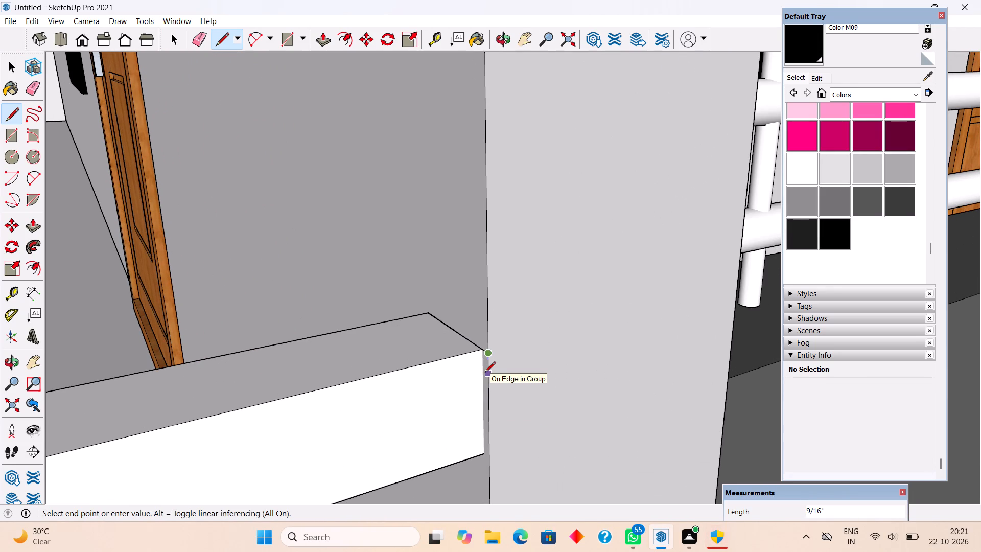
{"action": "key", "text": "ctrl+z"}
Draw the missing top and vertical end edges of the porch railing's top rail where it meets the column.
{"action": "left_click", "coordinate": [430, 311]}
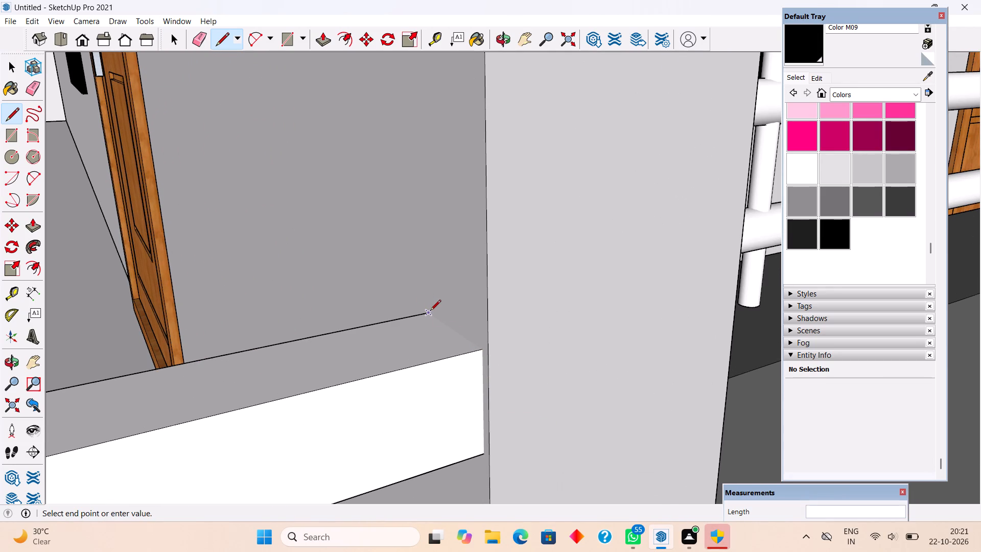
{"action": "left_click", "coordinate": [479, 354]}
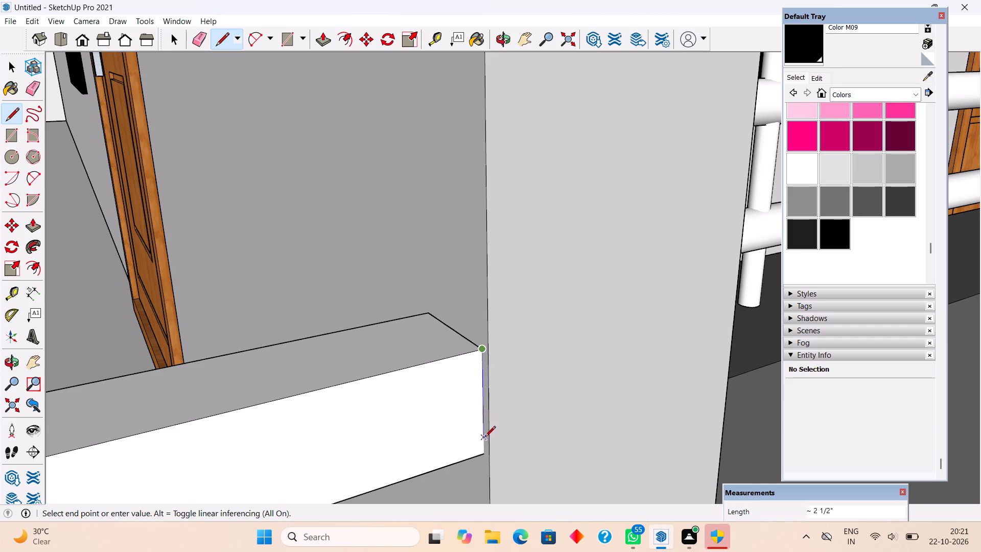
{"action": "left_click", "coordinate": [483, 455]}
{"action": "scroll", "coordinate": [483, 428], "scroll_direction": "down", "scroll_amount": 5}
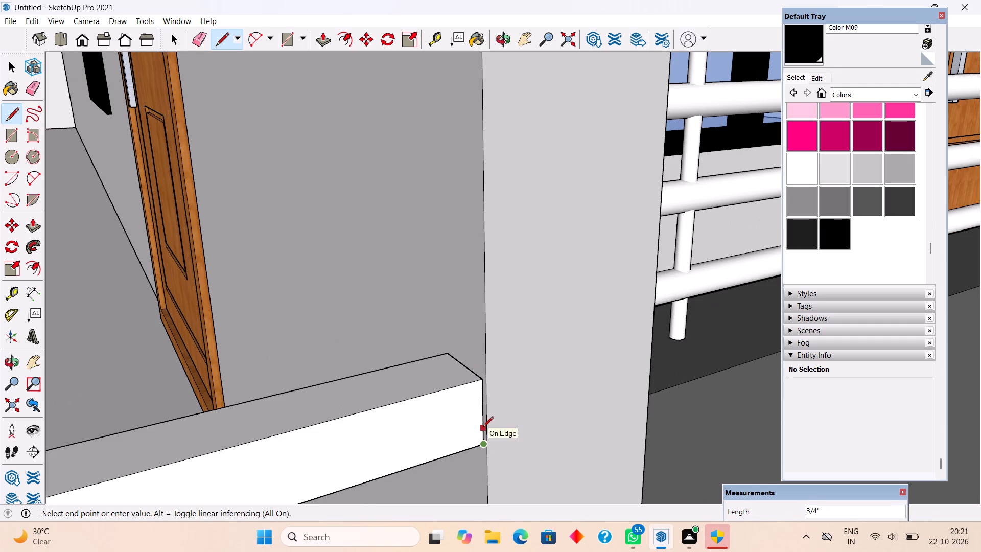
{"action": "key", "text": "space"}
Draw the missing end edges of the second rail beside the column: the short top edge and a 3" vertical edge.
{"action": "key", "text": "l"}
{"action": "scroll", "coordinate": [480, 285], "scroll_direction": "down", "scroll_amount": 8}
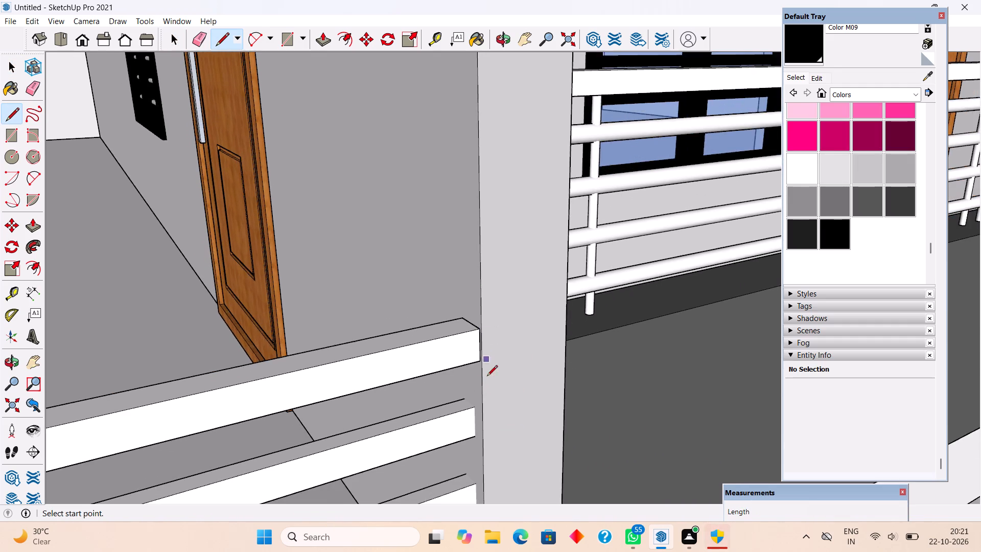
{"action": "scroll", "coordinate": [474, 403], "scroll_direction": "up", "scroll_amount": 5}
{"action": "left_click", "coordinate": [461, 398]}
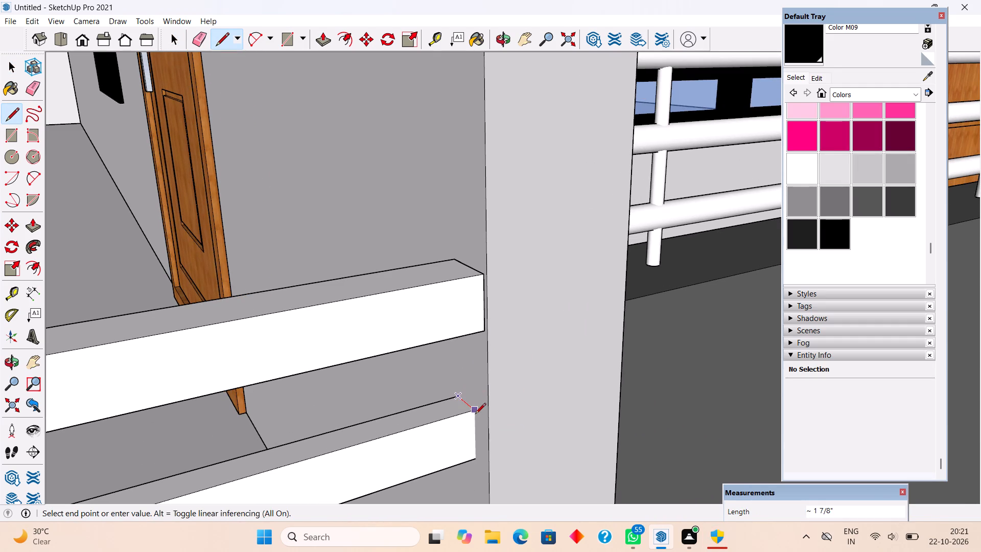
{"action": "left_click", "coordinate": [475, 415]}
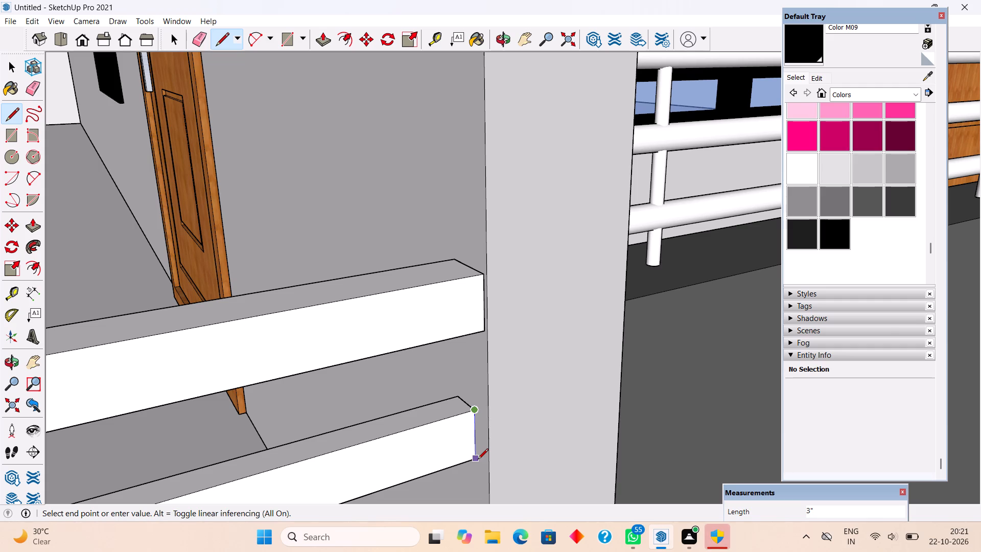
{"action": "left_click", "coordinate": [478, 460]}
{"action": "scroll", "coordinate": [478, 460], "scroll_direction": "down", "scroll_amount": 5}
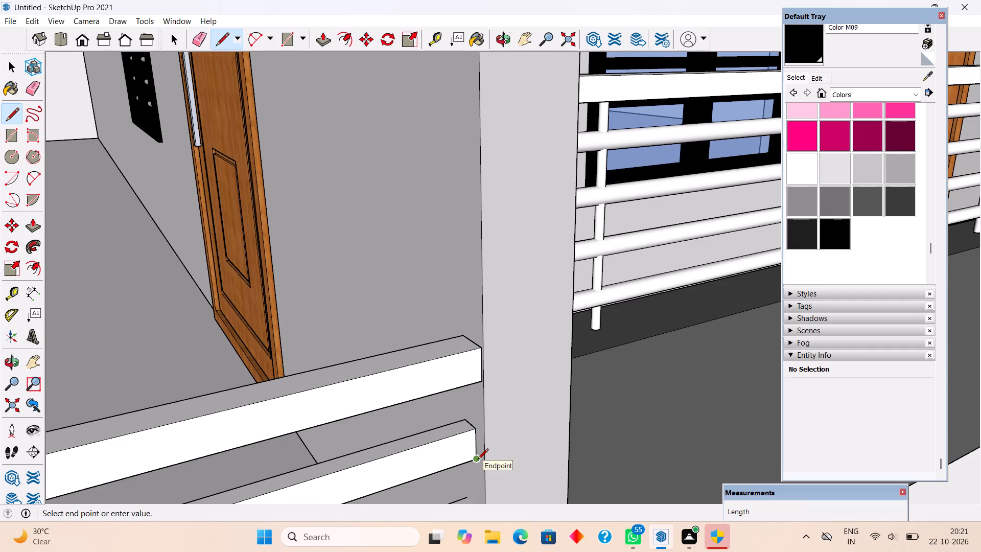
{"action": "key", "text": "space"}
Draw the missing end edges of the third rail beside the column: the short top edge and a 3" vertical edge.
{"action": "scroll", "coordinate": [436, 203], "scroll_direction": "down", "scroll_amount": 8}
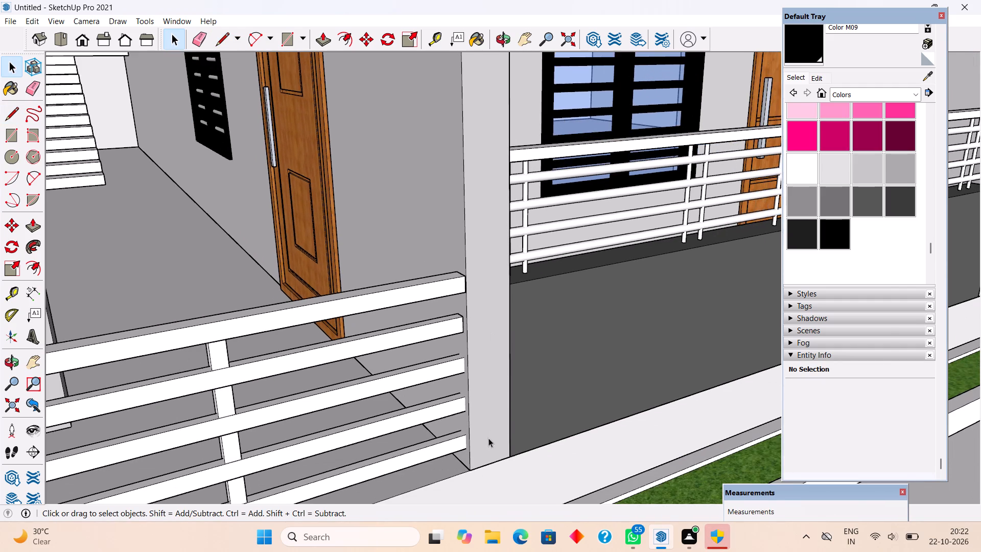
{"action": "scroll", "coordinate": [467, 464], "scroll_direction": "up", "scroll_amount": 5}
{"action": "key", "text": "l"}
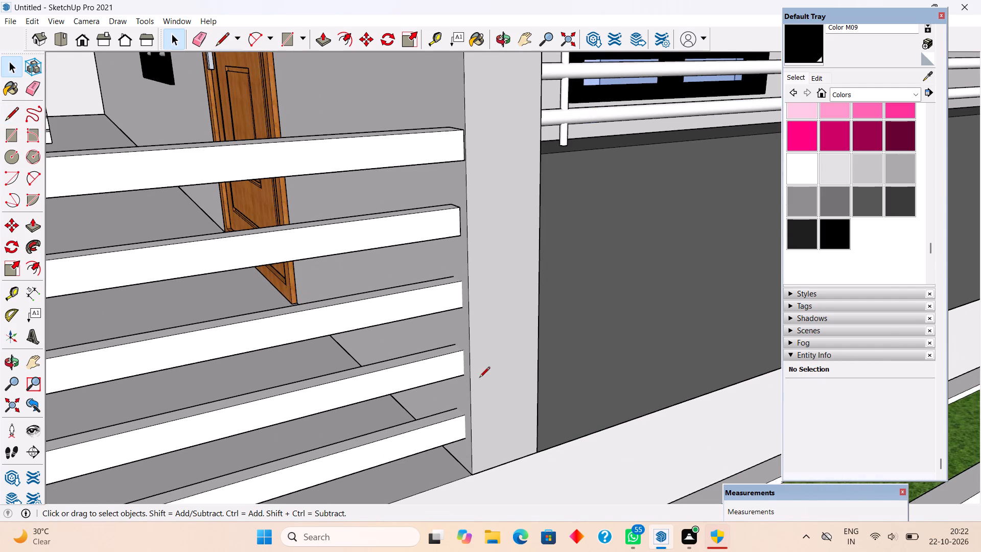
{"action": "left_click", "coordinate": [451, 278]}
{"action": "left_click", "coordinate": [461, 282]}
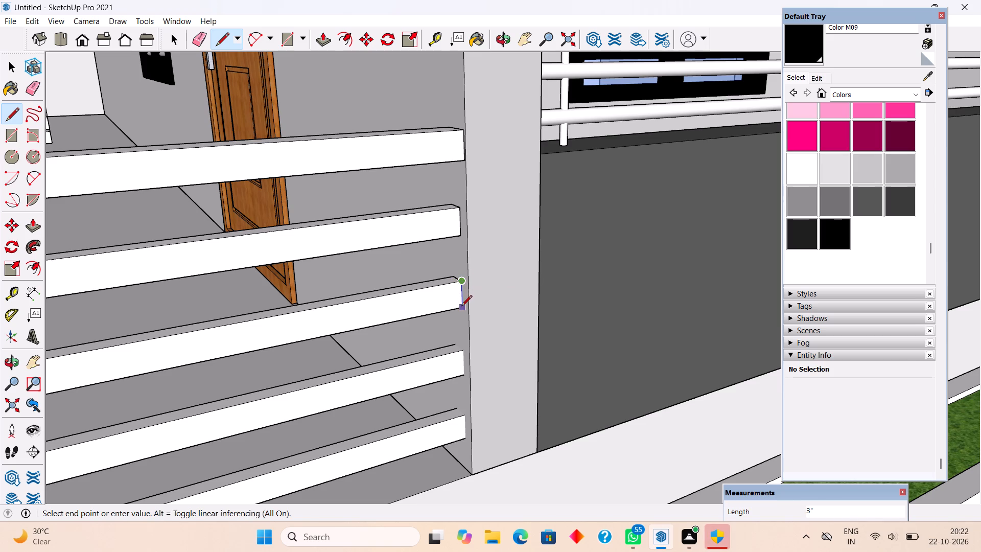
{"action": "left_click", "coordinate": [461, 307]}
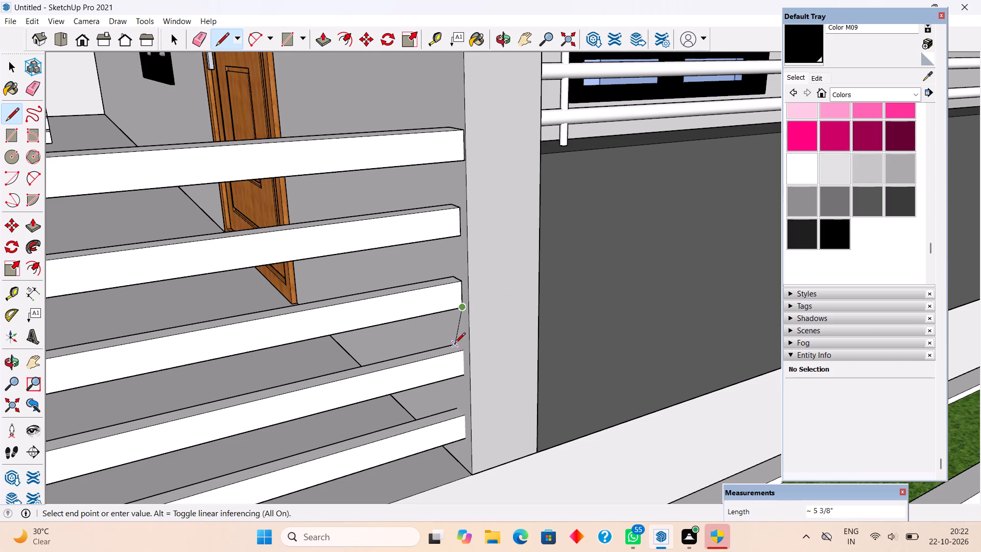
Draw the missing end edges of the fourth rail beside the column: the short top edge and a 3" vertical edge.
{"action": "key", "text": "l"}
{"action": "left_click", "coordinate": [455, 344]}
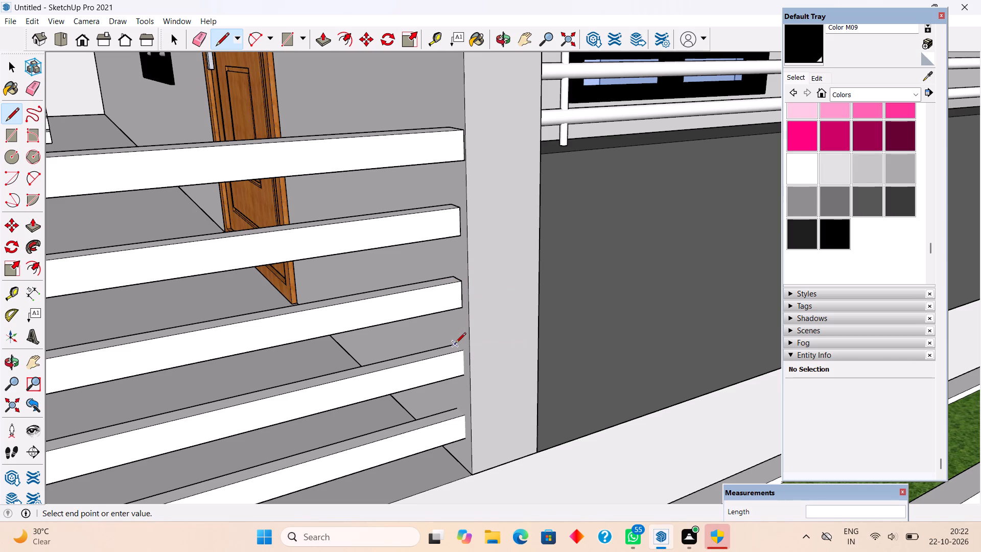
{"action": "left_click", "coordinate": [460, 353]}
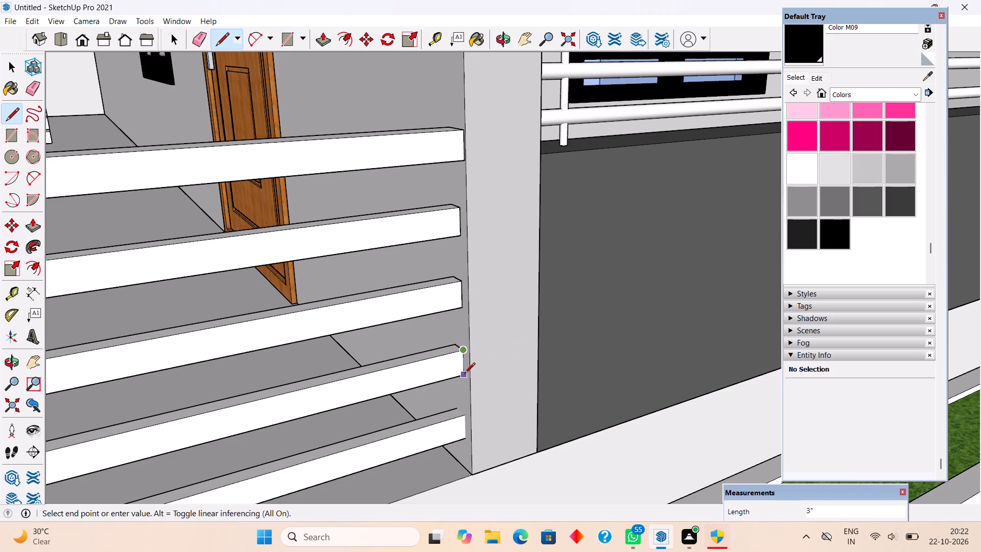
{"action": "left_click", "coordinate": [464, 374]}
Draw the missing end edges of the lowest rail beside the column: the short top edge and a 3" vertical edge.
{"action": "key", "text": "l"}
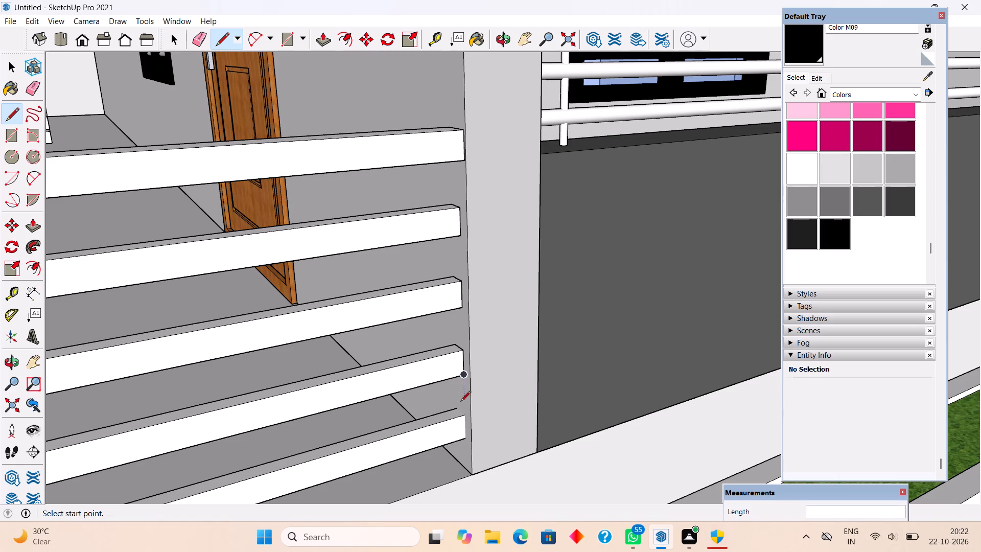
{"action": "left_click", "coordinate": [457, 408]}
{"action": "left_click", "coordinate": [466, 419]}
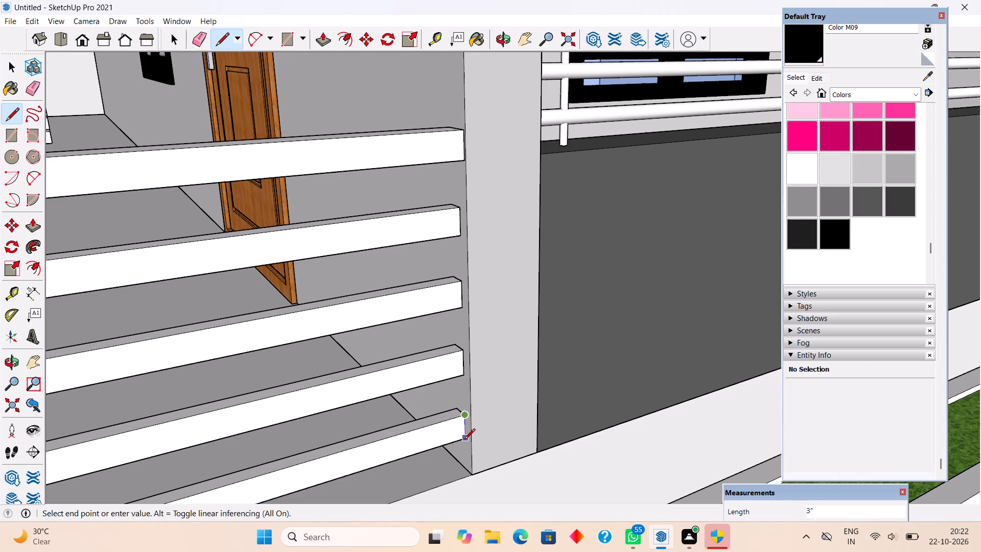
{"action": "left_click", "coordinate": [464, 440]}
{"action": "key", "text": "space"}
On the railing's inner side, draw the top rail's missing vertical end edge and its bottom end edge, about 3 1/16" long.
{"action": "scroll", "coordinate": [463, 371], "scroll_direction": "down", "scroll_amount": 3}
{"action": "middle_click_drag", "start_coordinate": [386, 321], "coordinate": [413, 321]}
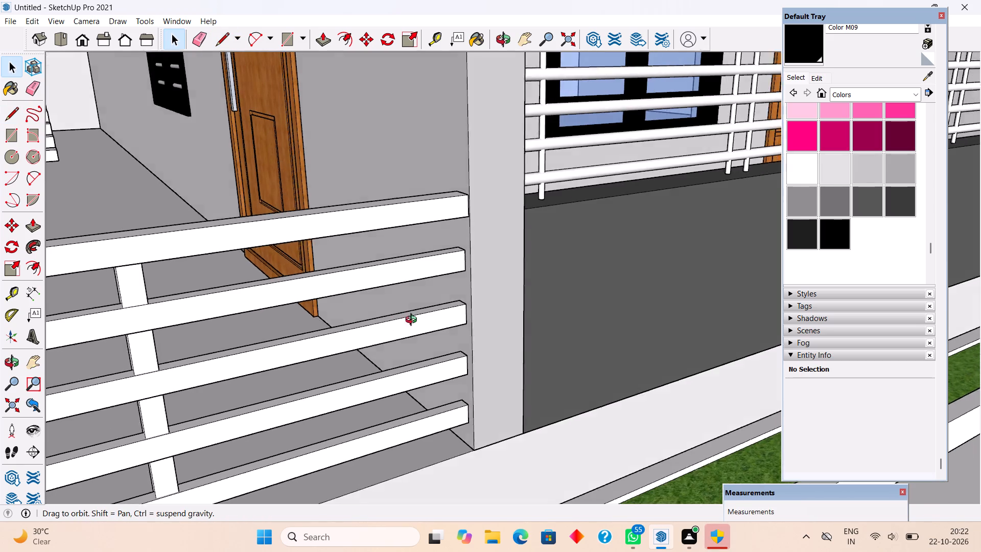
{"action": "middle_click_drag", "start_coordinate": [413, 321], "coordinate": [723, 323]}
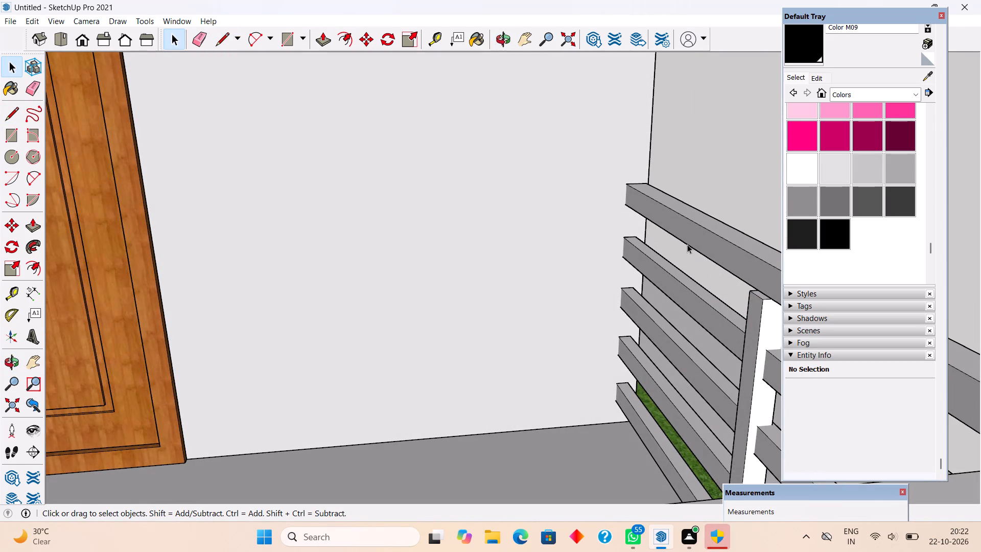
{"action": "scroll", "coordinate": [642, 199], "scroll_direction": "up", "scroll_amount": 4}
{"action": "middle_click_drag", "start_coordinate": [656, 171], "coordinate": [655, 103]}
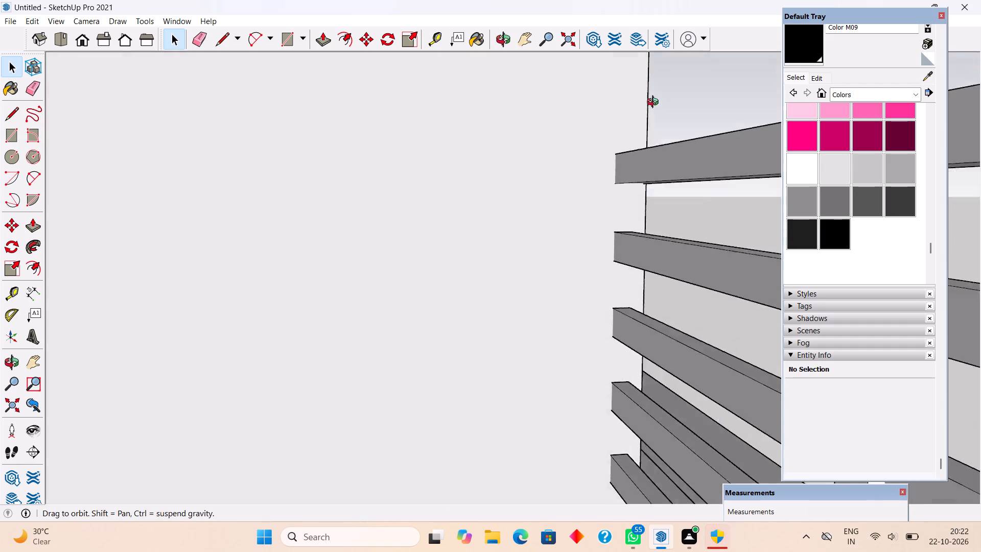
{"action": "middle_click_drag", "start_coordinate": [655, 103], "coordinate": [653, 61]}
{"action": "key", "text": "l"}
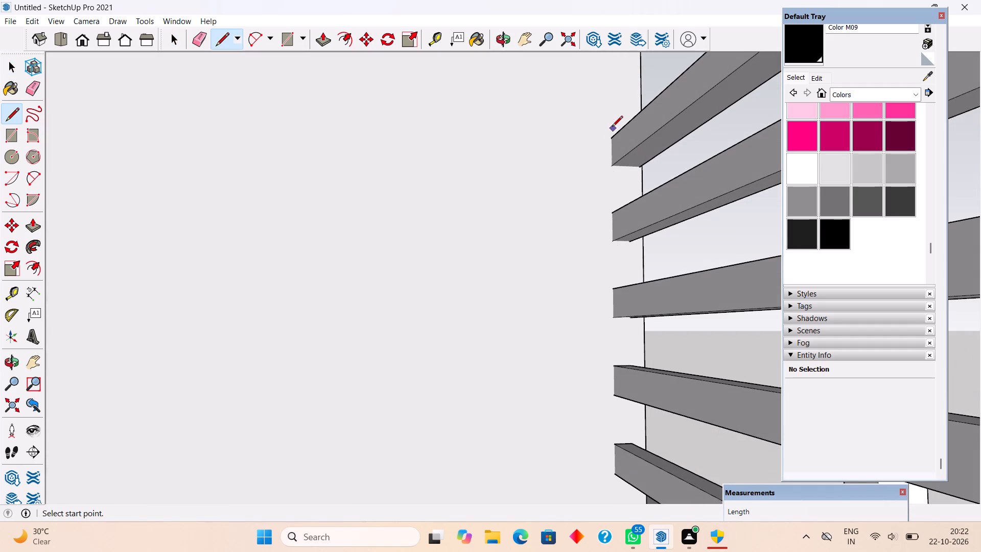
{"action": "left_click", "coordinate": [613, 139]}
{"action": "left_click", "coordinate": [613, 167]}
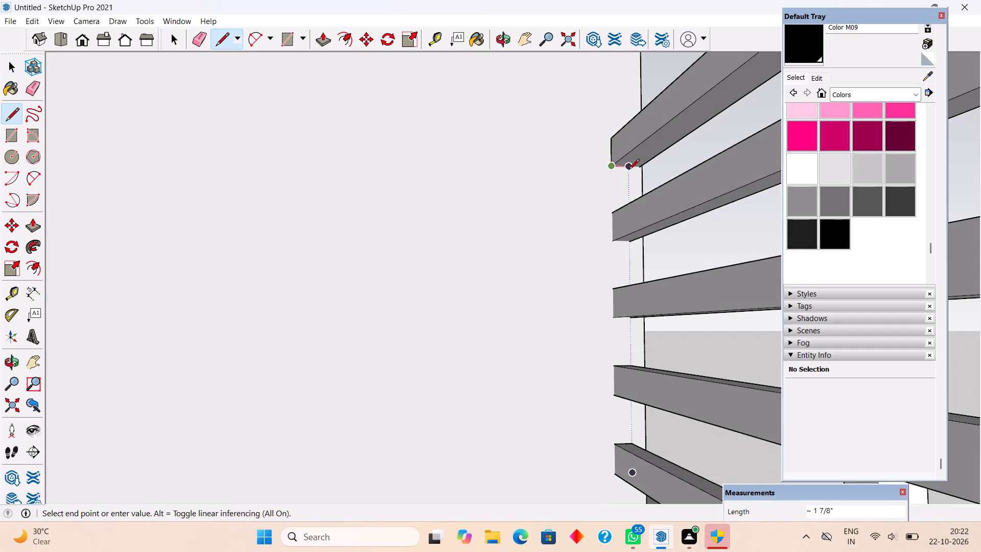
{"action": "left_click", "coordinate": [641, 170]}
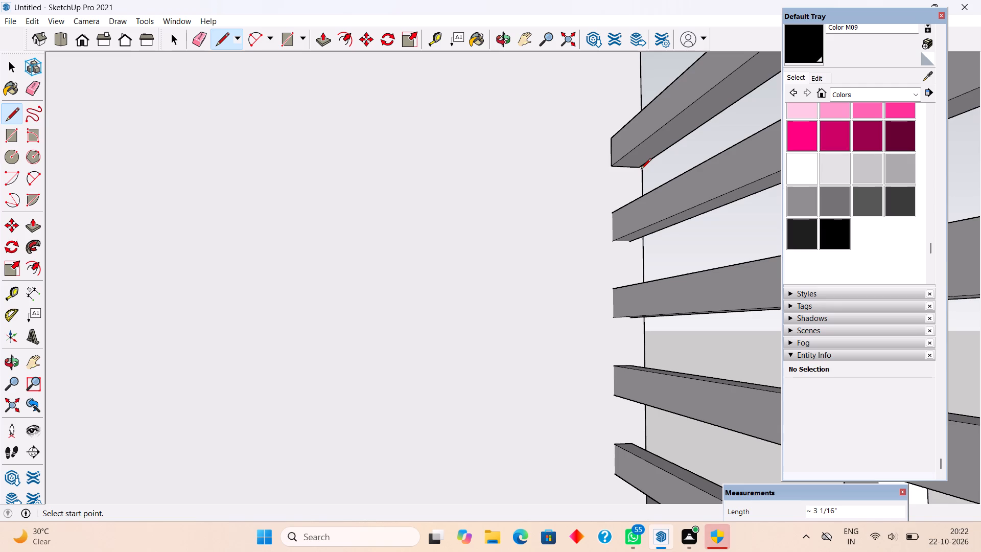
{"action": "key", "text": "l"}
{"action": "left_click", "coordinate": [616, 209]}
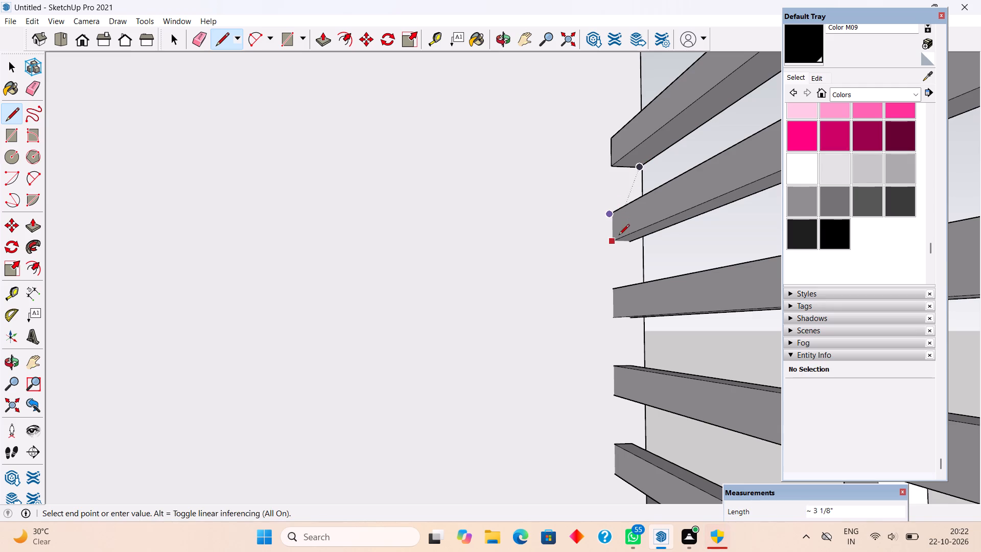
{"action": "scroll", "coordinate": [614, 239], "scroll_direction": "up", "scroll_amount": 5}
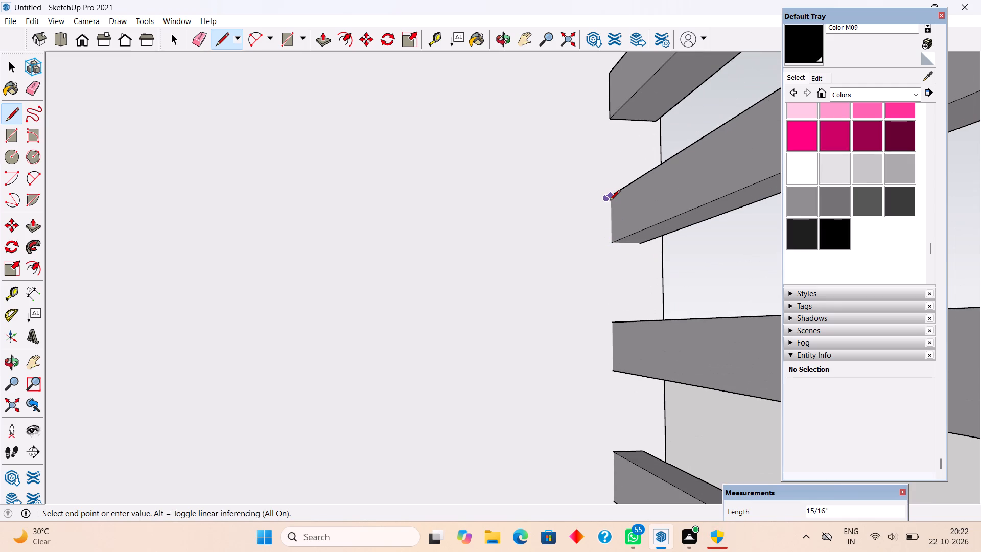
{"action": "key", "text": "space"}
Draw the second rail's missing inner vertical end edge and its bottom end edge, about 1 7/8" long.
{"action": "type", "text": "l"}
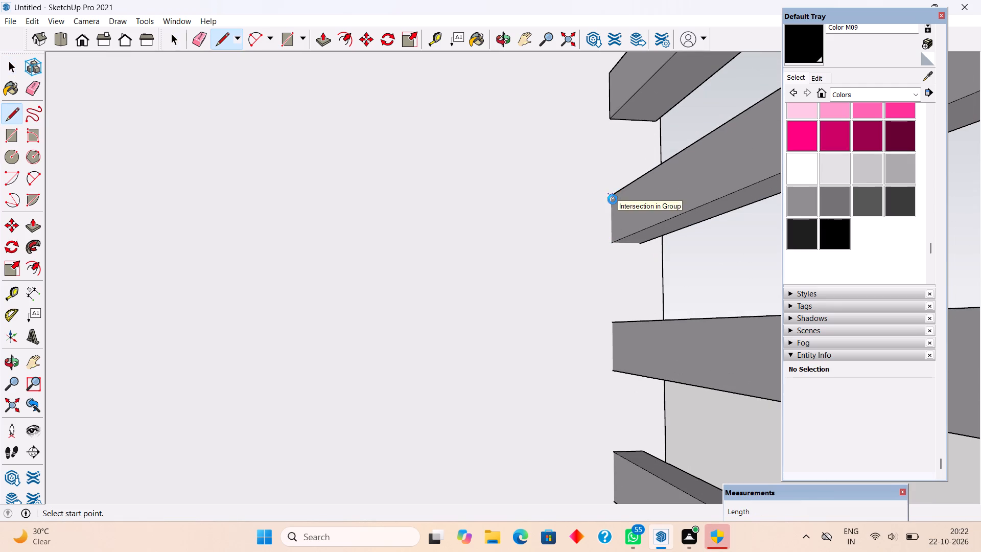
{"action": "left_click", "coordinate": [613, 199]}
{"action": "left_click", "coordinate": [616, 241]}
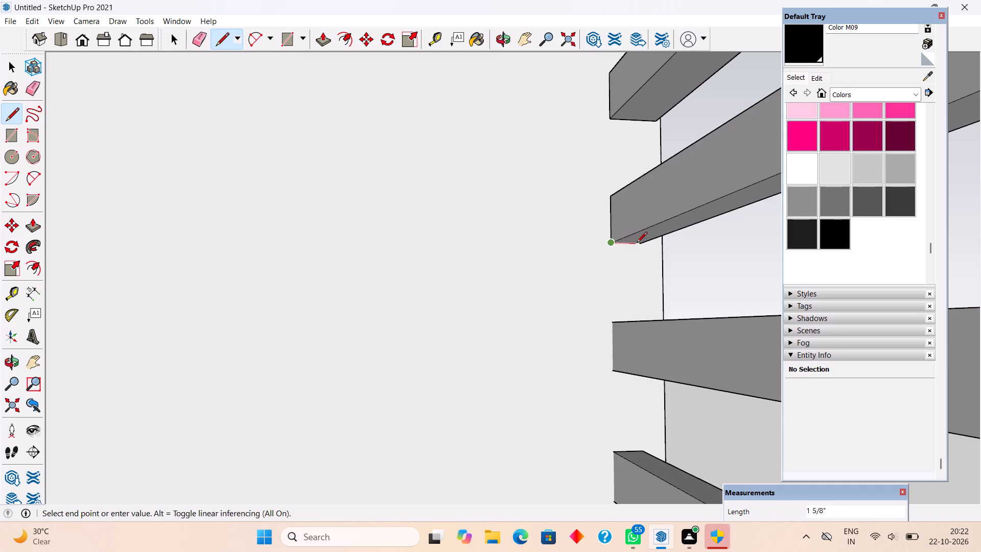
{"action": "left_click", "coordinate": [641, 243]}
Draw the third rail's missing inner end edges: a 3" vertical edge and a bottom edge about 1 7/8" long.
{"action": "key", "text": "l"}
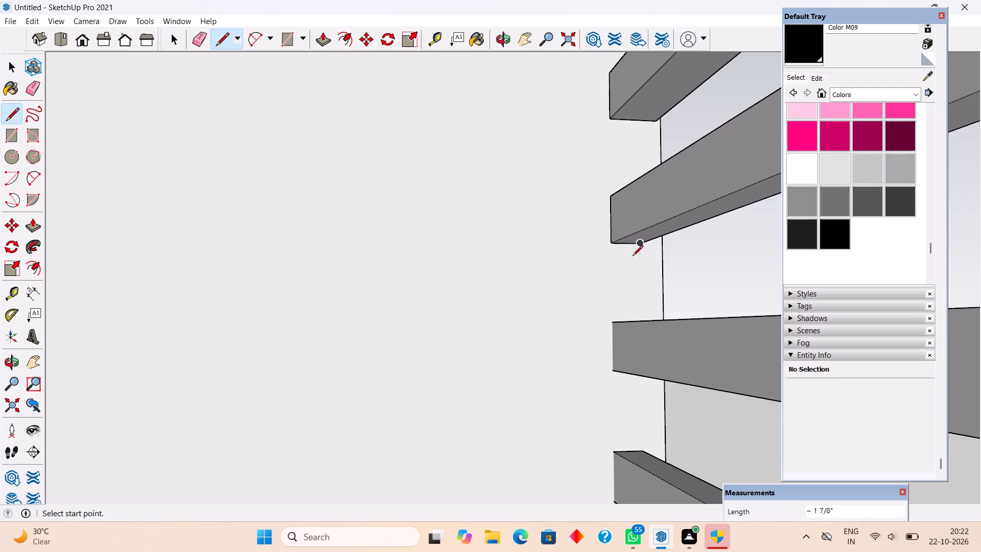
{"action": "left_click", "coordinate": [615, 322]}
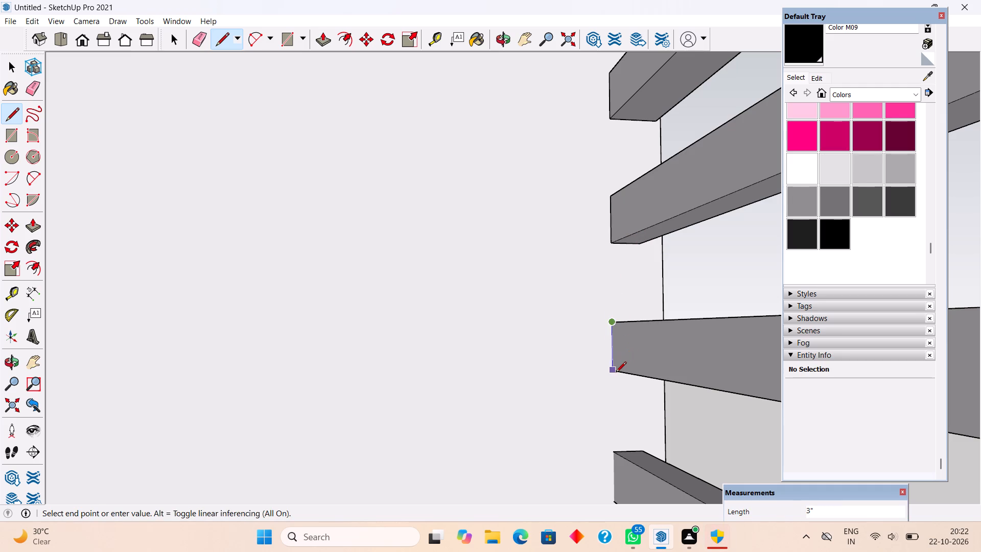
{"action": "left_click", "coordinate": [616, 373]}
{"action": "middle_click_drag", "start_coordinate": [671, 349], "coordinate": [653, 267]}
{"action": "scroll", "coordinate": [649, 349], "scroll_direction": "up", "scroll_amount": 1}
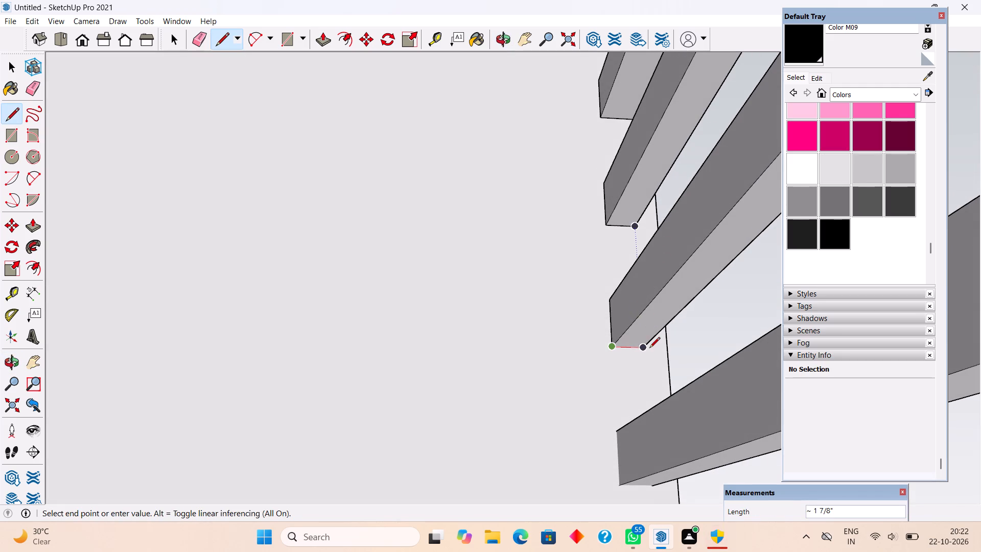
{"action": "left_click", "coordinate": [649, 349]}
Draw the fourth rail's missing inner end edges: a 3" vertical edge and a bottom edge about 1 7/8" long.
{"action": "key", "text": "l"}
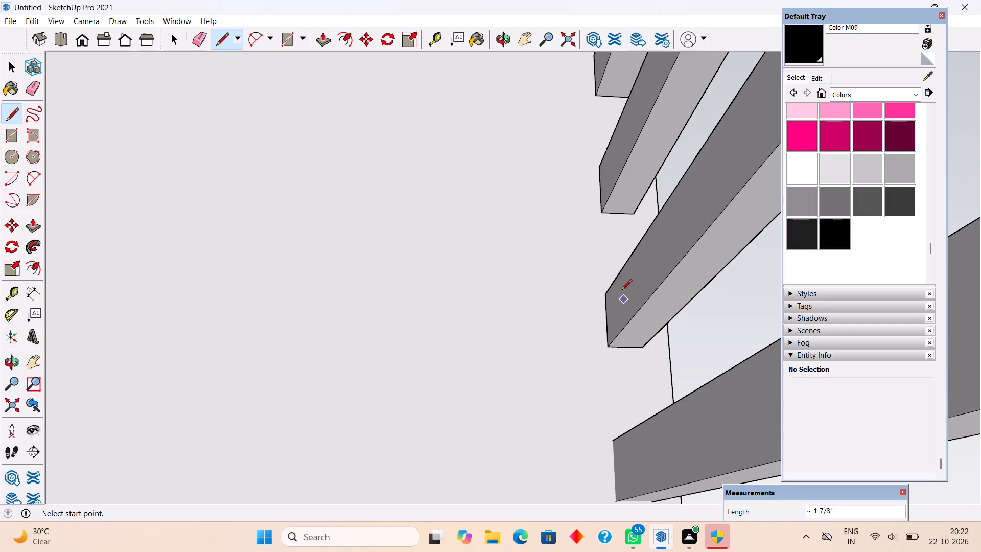
{"action": "scroll", "coordinate": [620, 286], "scroll_direction": "down", "scroll_amount": 5}
{"action": "scroll", "coordinate": [609, 397], "scroll_direction": "up", "scroll_amount": 4}
{"action": "left_click", "coordinate": [617, 376]}
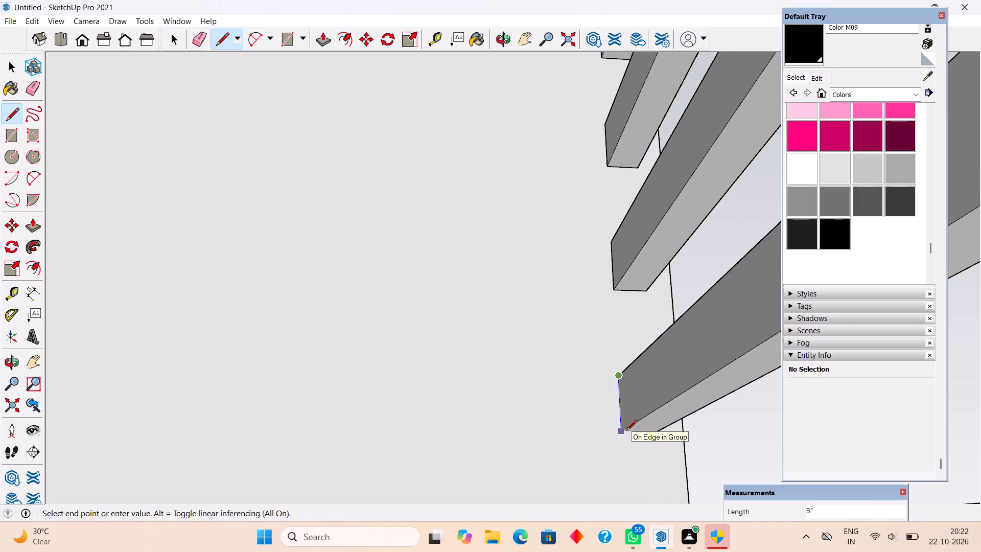
{"action": "left_click", "coordinate": [626, 431]}
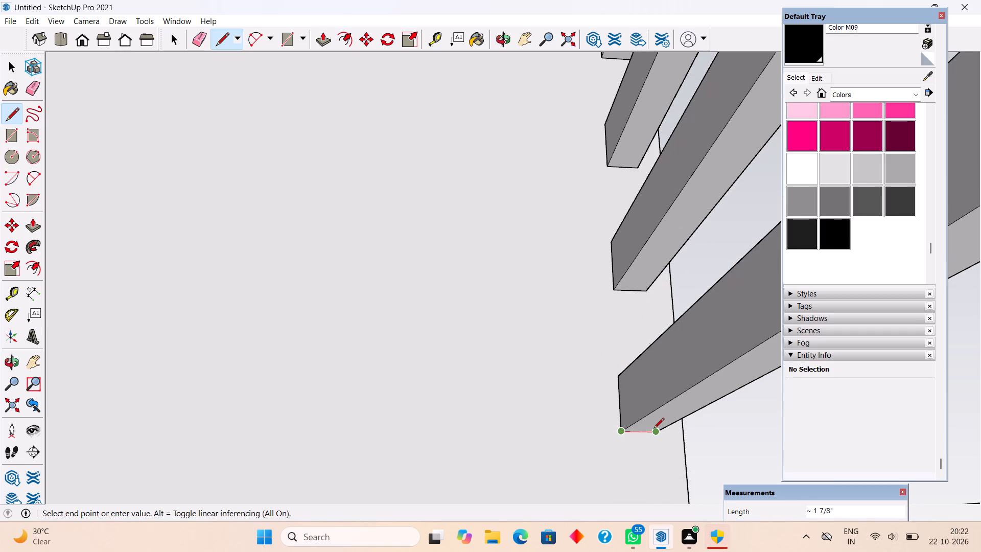
{"action": "left_click", "coordinate": [653, 429]}
Draw the lowest rail's missing inner end edges: the short bottom edge and a 3" vertical edge.
{"action": "key", "text": "l"}
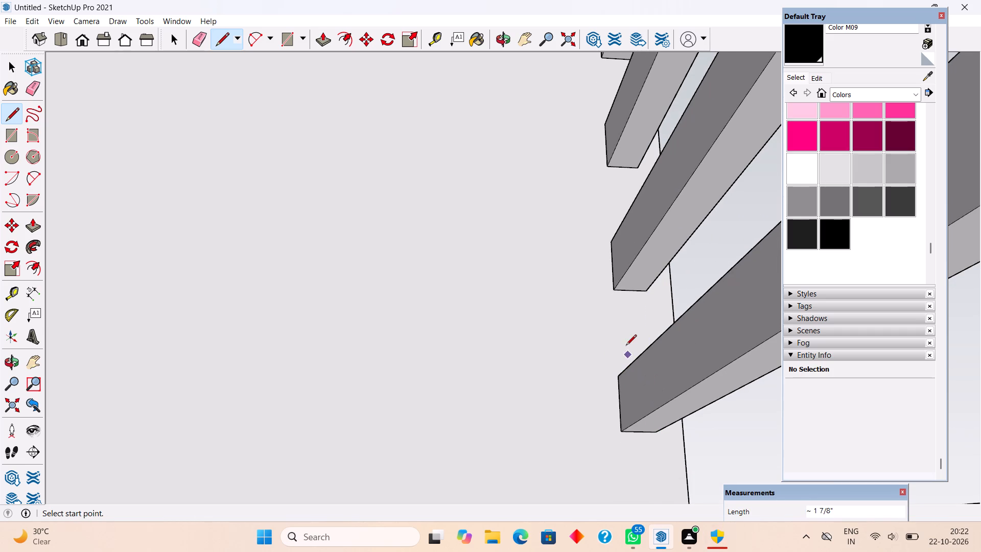
{"action": "scroll", "coordinate": [629, 274], "scroll_direction": "down", "scroll_amount": 5}
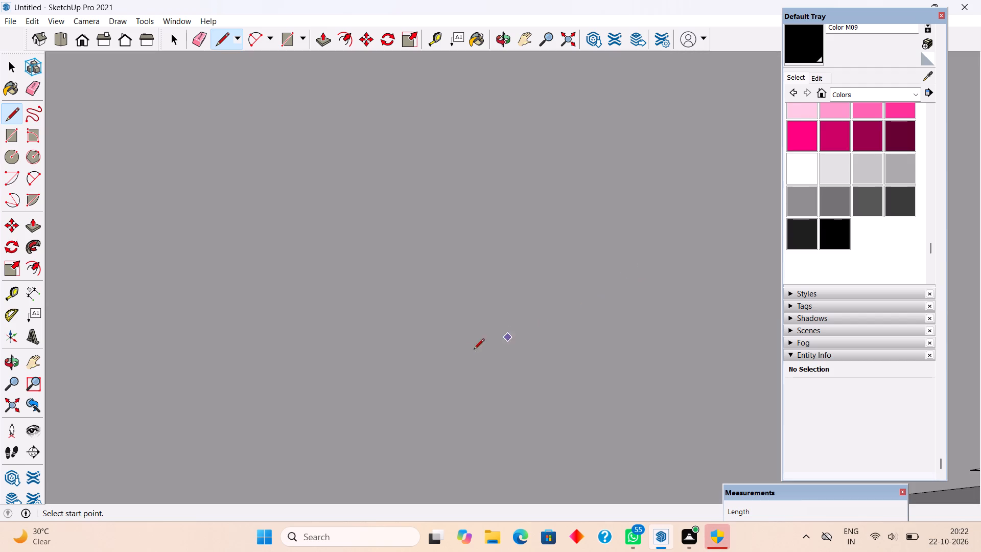
{"action": "left_click", "coordinate": [17, 413]}
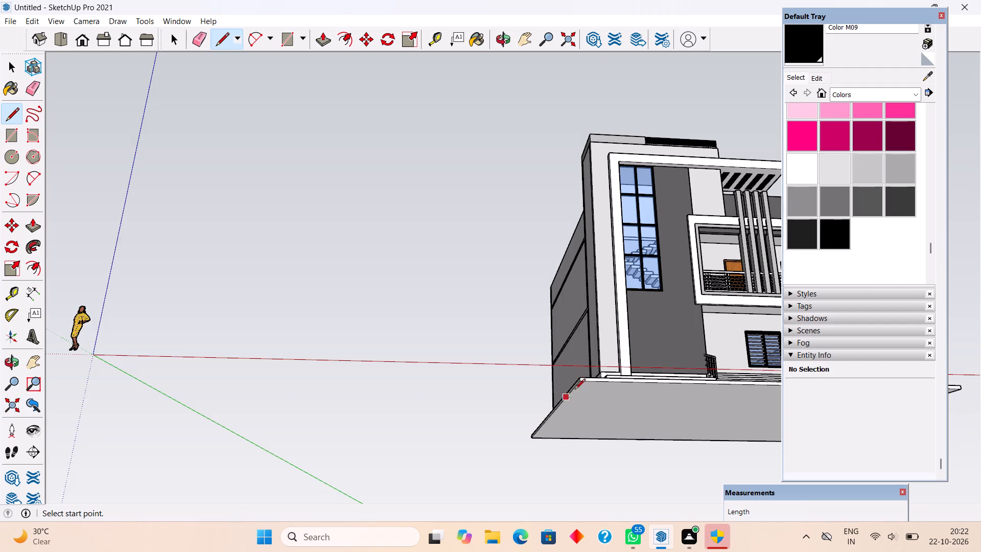
{"action": "scroll", "coordinate": [527, 364], "scroll_direction": "up", "scroll_amount": 1}
{"action": "scroll", "coordinate": [168, 315], "scroll_direction": "down", "scroll_amount": 4}
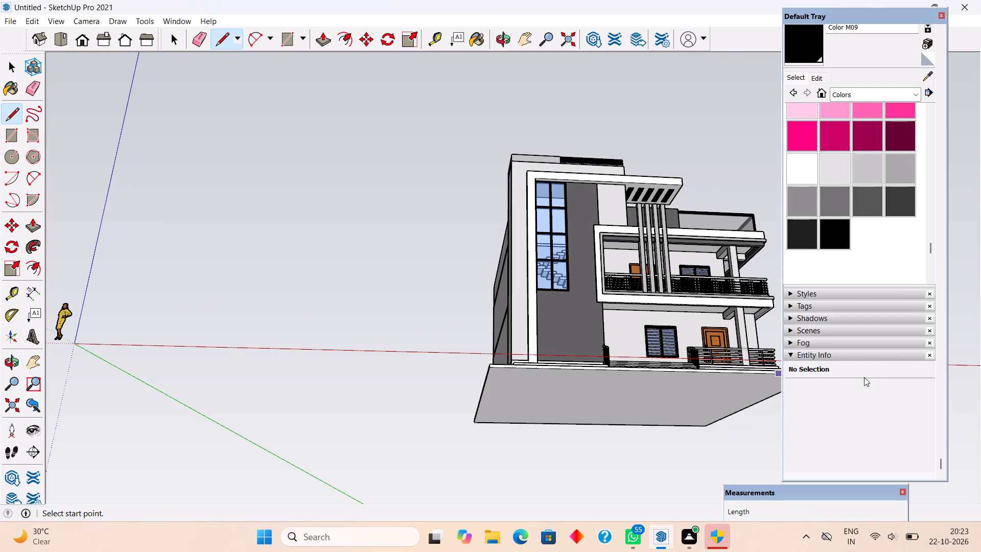
{"action": "scroll", "coordinate": [746, 344], "scroll_direction": "up", "scroll_amount": 8}
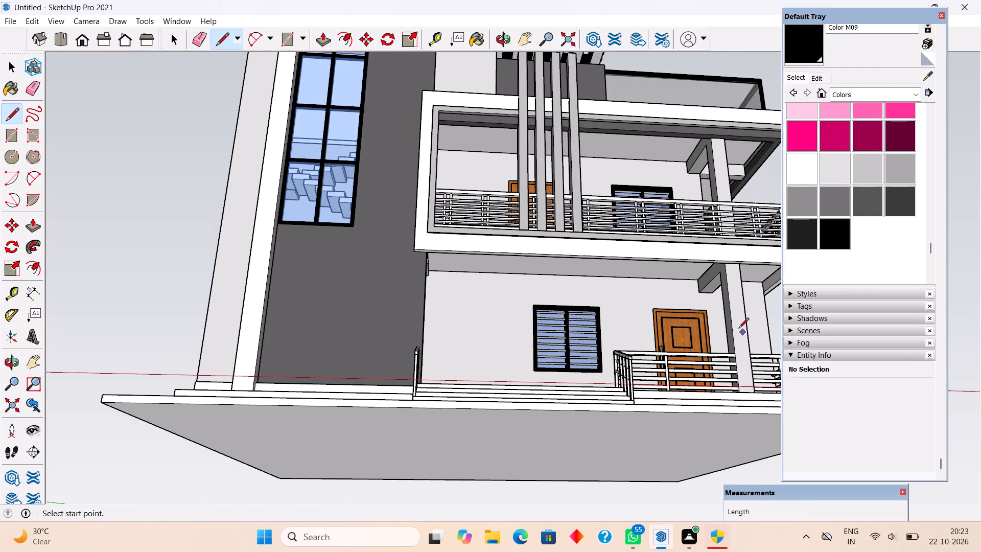
{"action": "middle_click_drag", "start_coordinate": [731, 341], "coordinate": [728, 360]}
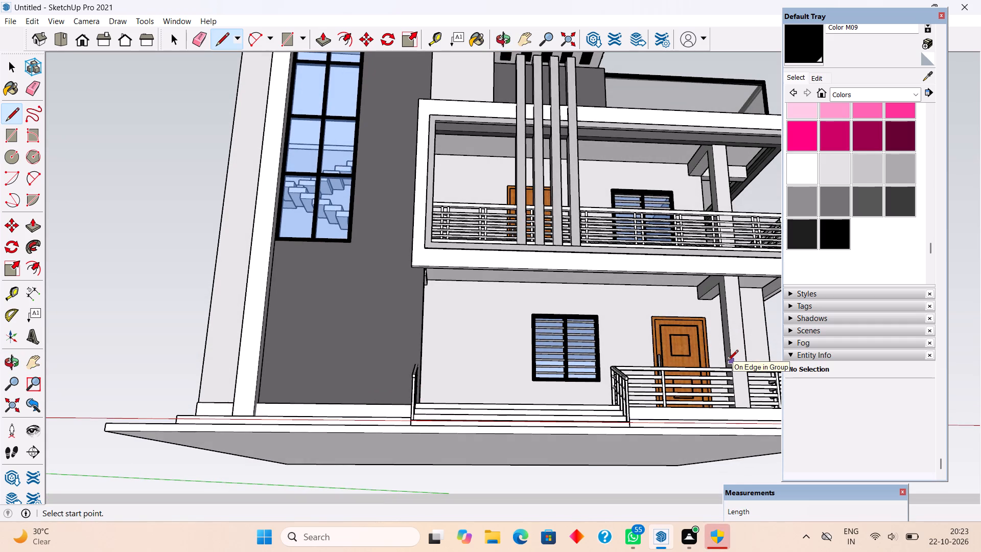
{"action": "middle_click_drag", "start_coordinate": [719, 331], "coordinate": [709, 379]}
{"action": "scroll", "coordinate": [666, 340], "scroll_direction": "up", "scroll_amount": 6}
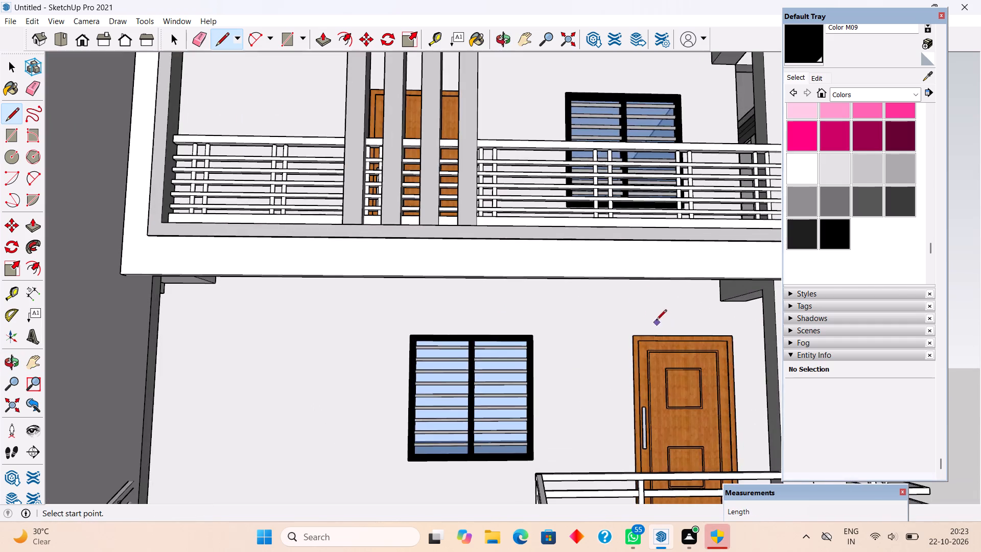
{"action": "scroll", "coordinate": [581, 208], "scroll_direction": "down", "scroll_amount": 5}
{"action": "scroll", "coordinate": [470, 205], "scroll_direction": "down", "scroll_amount": 5}
{"action": "scroll", "coordinate": [670, 347], "scroll_direction": "up", "scroll_amount": 4}
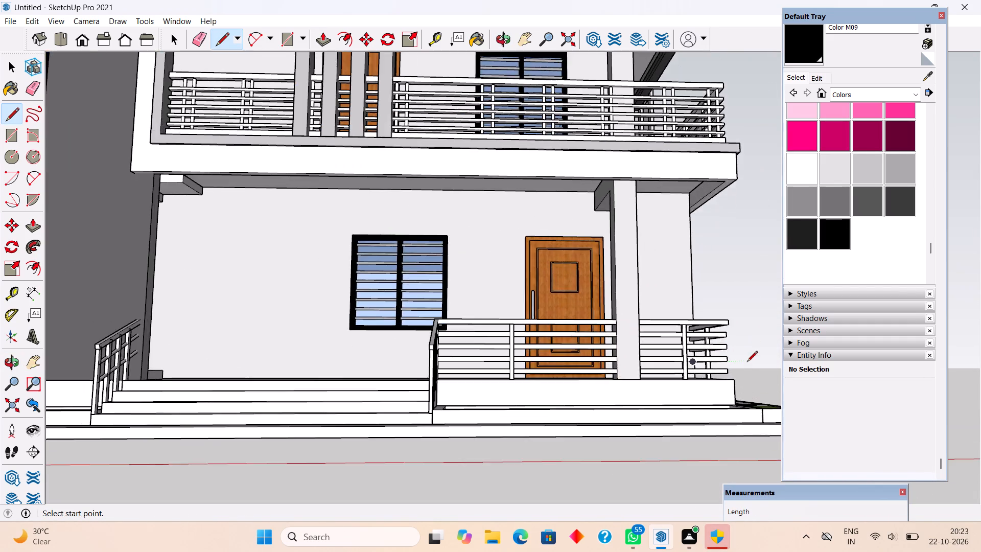
{"action": "scroll", "coordinate": [745, 363], "scroll_direction": "up", "scroll_amount": 20}
{"action": "scroll", "coordinate": [745, 363], "scroll_direction": "up", "scroll_amount": 3}
{"action": "scroll", "coordinate": [618, 394], "scroll_direction": "down", "scroll_amount": 5}
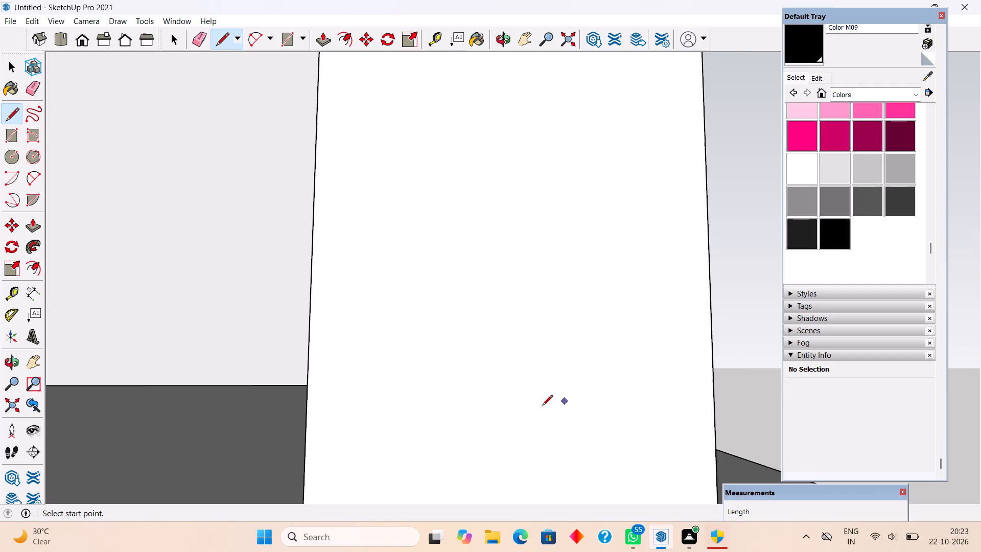
{"action": "scroll", "coordinate": [560, 399], "scroll_direction": "down", "scroll_amount": 11}
{"action": "scroll", "coordinate": [613, 360], "scroll_direction": "down", "scroll_amount": 12}
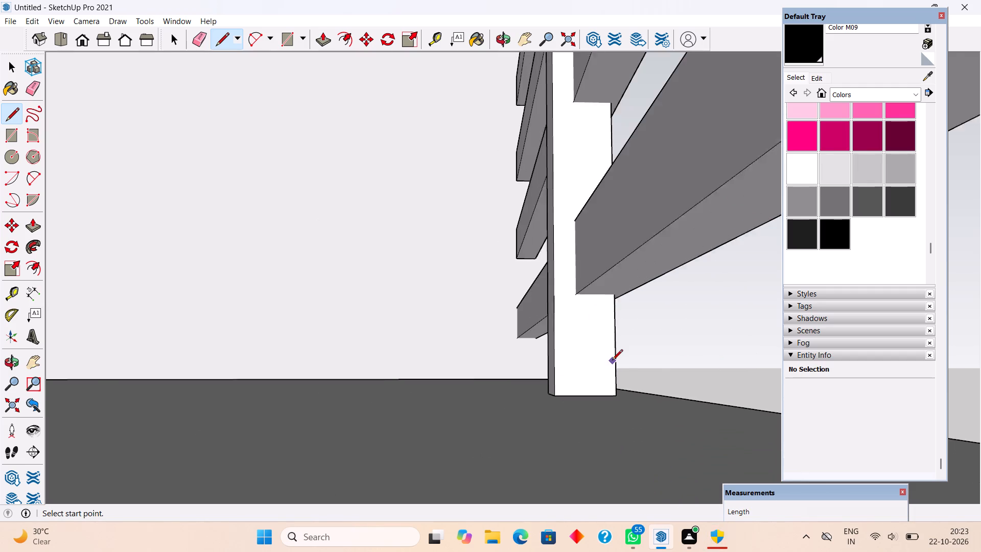
{"action": "scroll", "coordinate": [545, 355], "scroll_direction": "up", "scroll_amount": 2}
{"action": "middle_click_drag", "start_coordinate": [548, 348], "coordinate": [578, 339]}
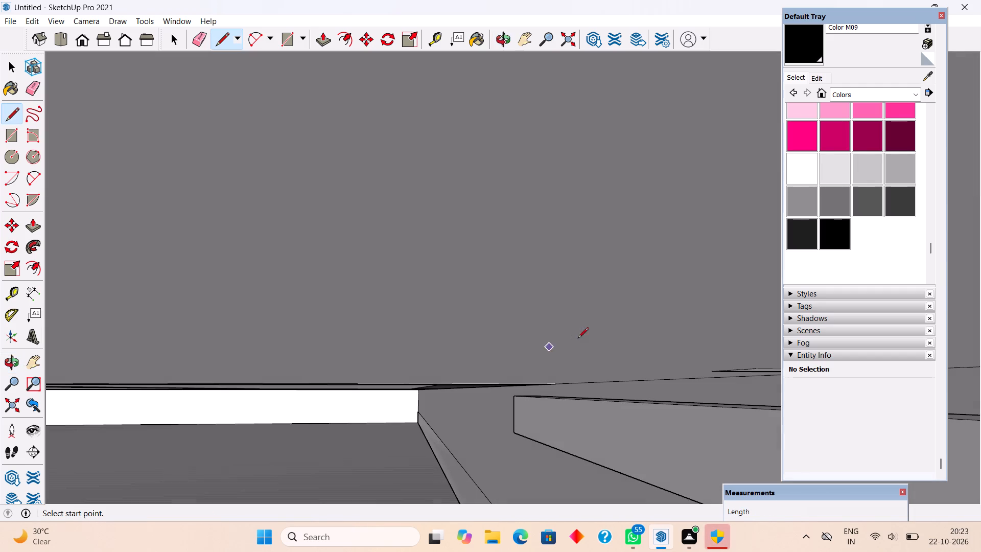
{"action": "middle_click_drag", "start_coordinate": [550, 341], "coordinate": [510, 356]}
{"action": "middle_click_drag", "start_coordinate": [515, 343], "coordinate": [497, 366]}
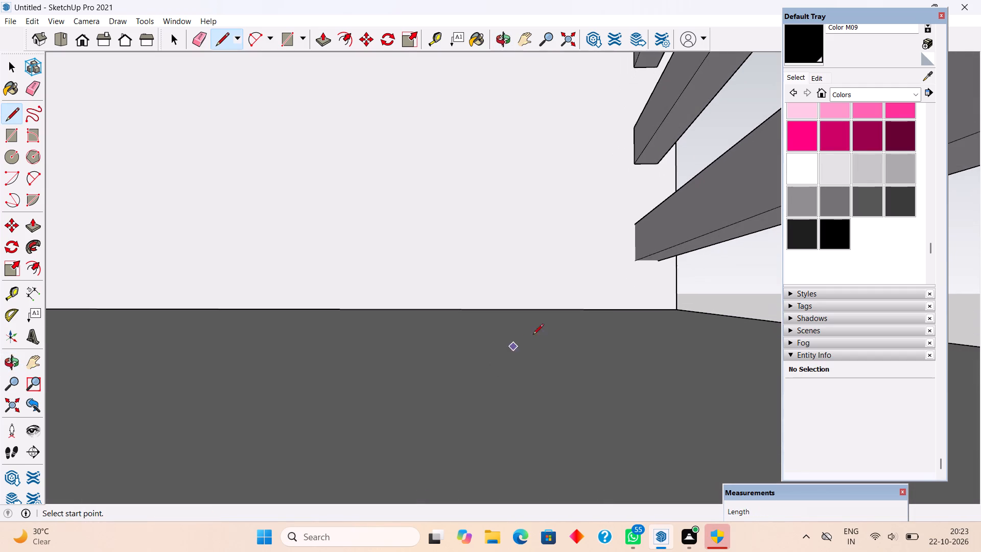
{"action": "scroll", "coordinate": [672, 252], "scroll_direction": "up", "scroll_amount": 8}
{"action": "left_click", "coordinate": [650, 267]}
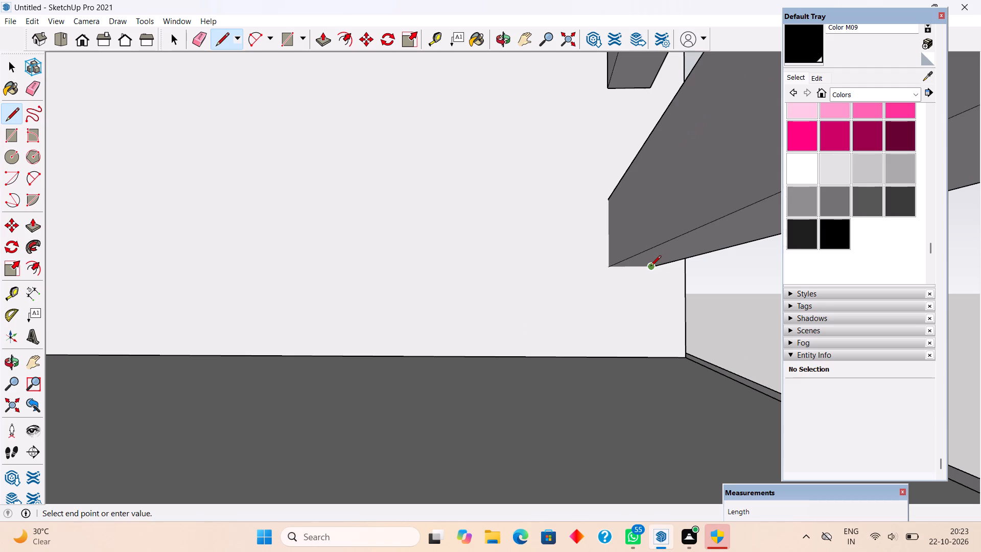
{"action": "left_click", "coordinate": [609, 265]}
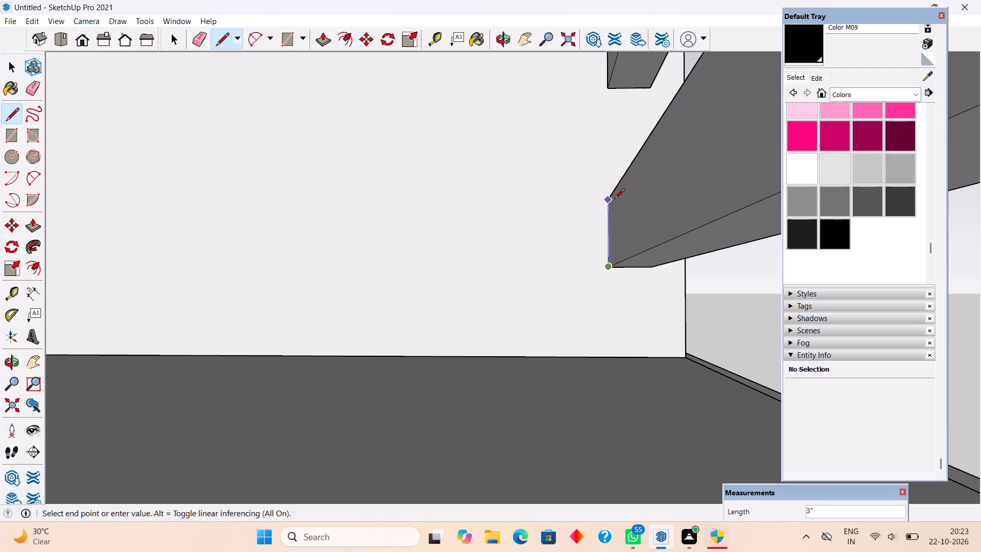
{"action": "left_click", "coordinate": [613, 194]}
{"action": "key", "text": "space"}
{"action": "key", "text": "space"}
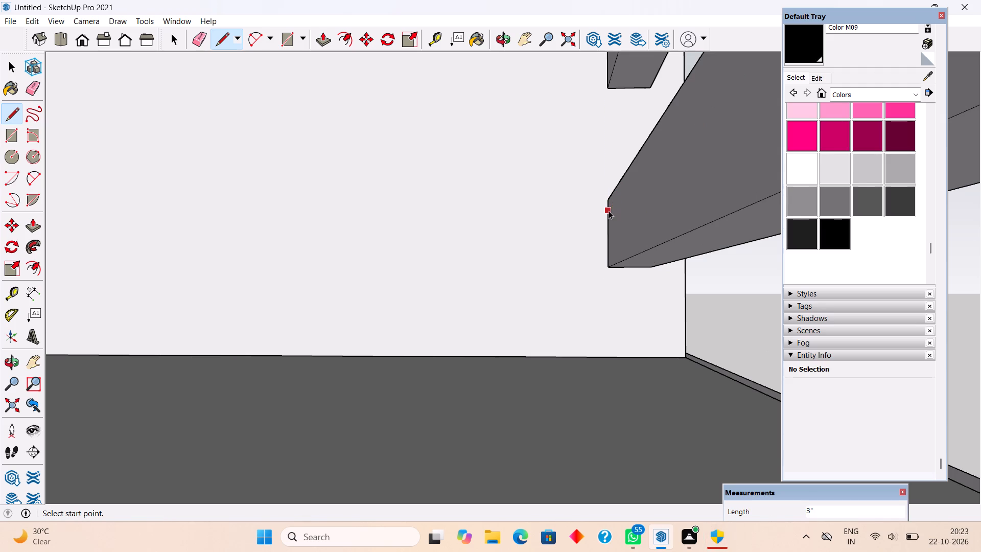
On the railing section beside the column, draw the lowest rail's missing grass-side end edges: the vertical edge and a top edge about 2 3/16".
{"action": "scroll", "coordinate": [609, 211], "scroll_direction": "down", "scroll_amount": 8}
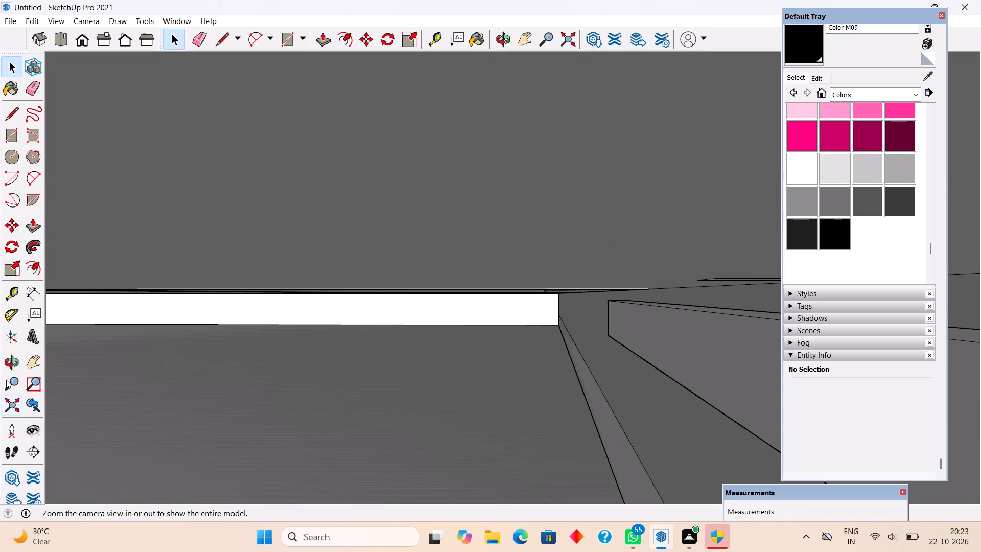
{"action": "left_click", "coordinate": [8, 405]}
{"action": "middle_click_drag", "start_coordinate": [458, 314], "coordinate": [320, 312]}
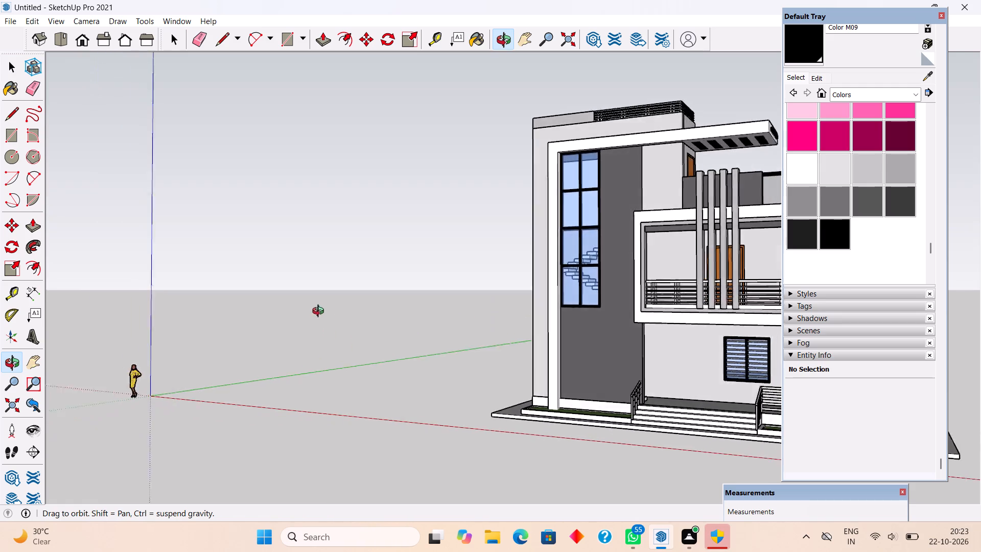
{"action": "middle_click_drag", "start_coordinate": [320, 312], "coordinate": [159, 301]}
{"action": "scroll", "coordinate": [519, 411], "scroll_direction": "up", "scroll_amount": 5}
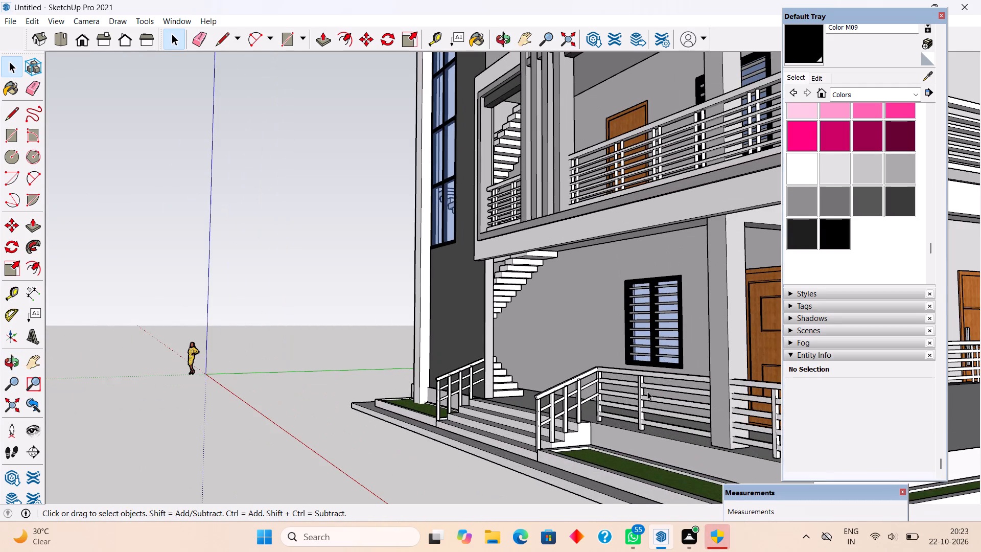
{"action": "middle_click_drag", "start_coordinate": [669, 387], "coordinate": [598, 366]}
{"action": "scroll", "coordinate": [694, 426], "scroll_direction": "up", "scroll_amount": 13}
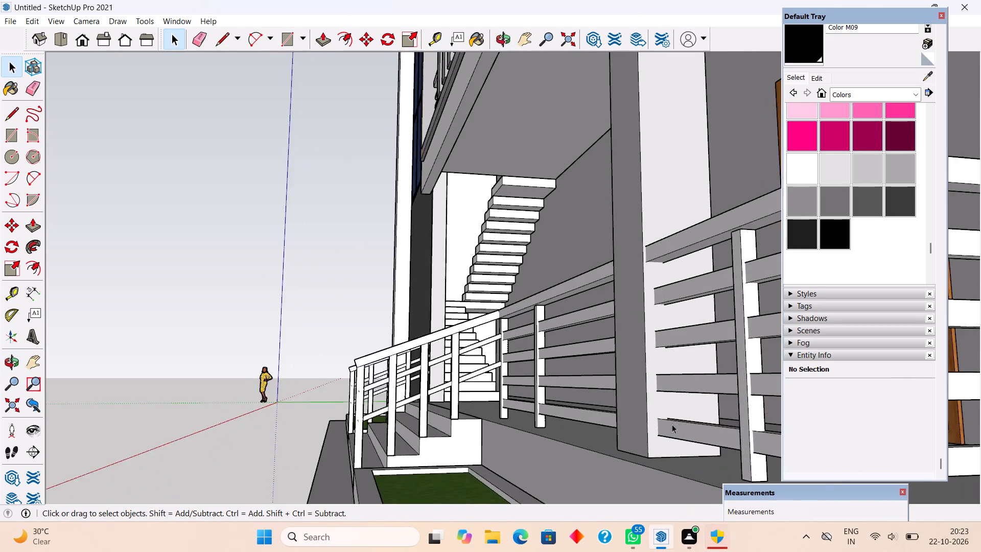
{"action": "scroll", "coordinate": [672, 424], "scroll_direction": "up", "scroll_amount": 3}
{"action": "middle_click_drag", "start_coordinate": [670, 433], "coordinate": [670, 462]}
{"action": "scroll", "coordinate": [653, 432], "scroll_direction": "up", "scroll_amount": 7}
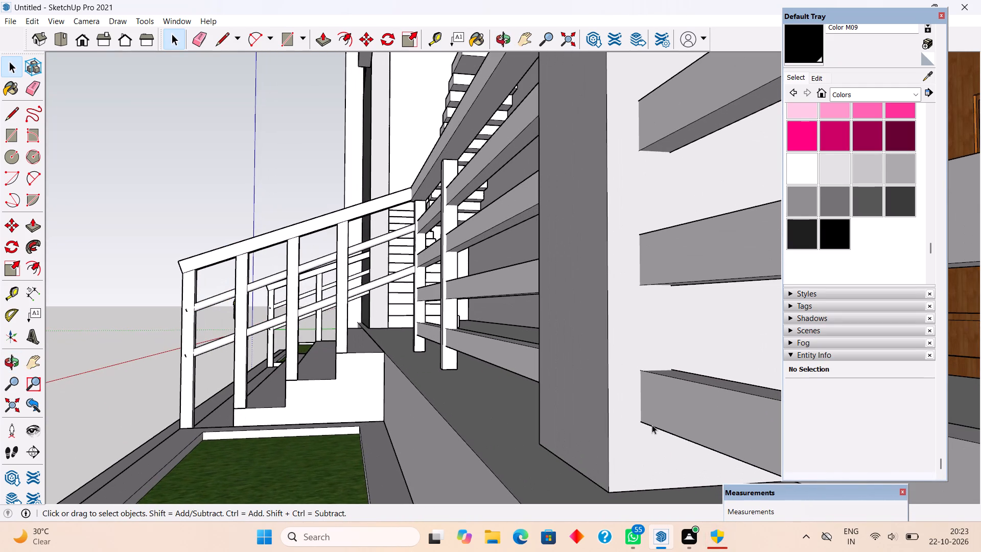
{"action": "key", "text": "l"}
{"action": "left_click", "coordinate": [644, 423]}
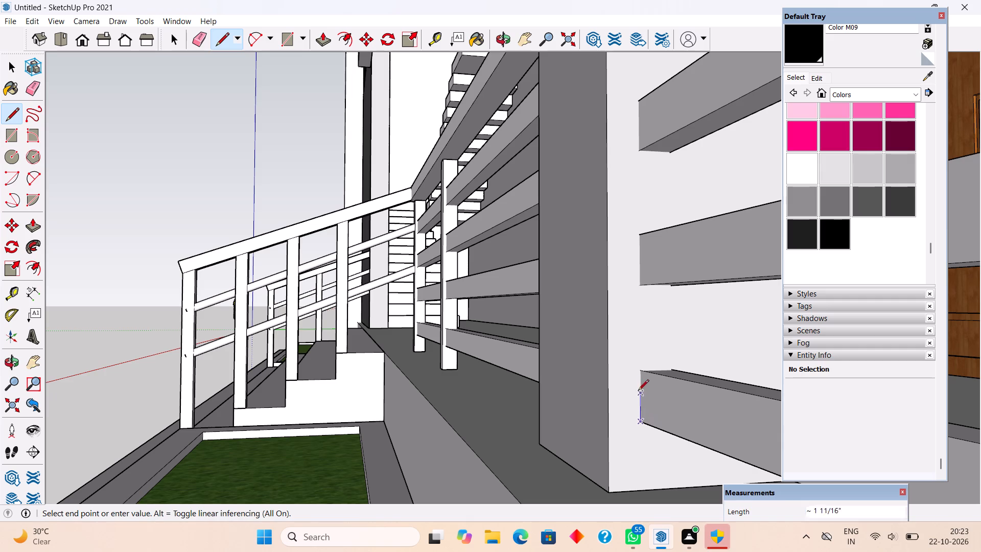
{"action": "left_click", "coordinate": [638, 375]}
{"action": "left_click", "coordinate": [674, 364]}
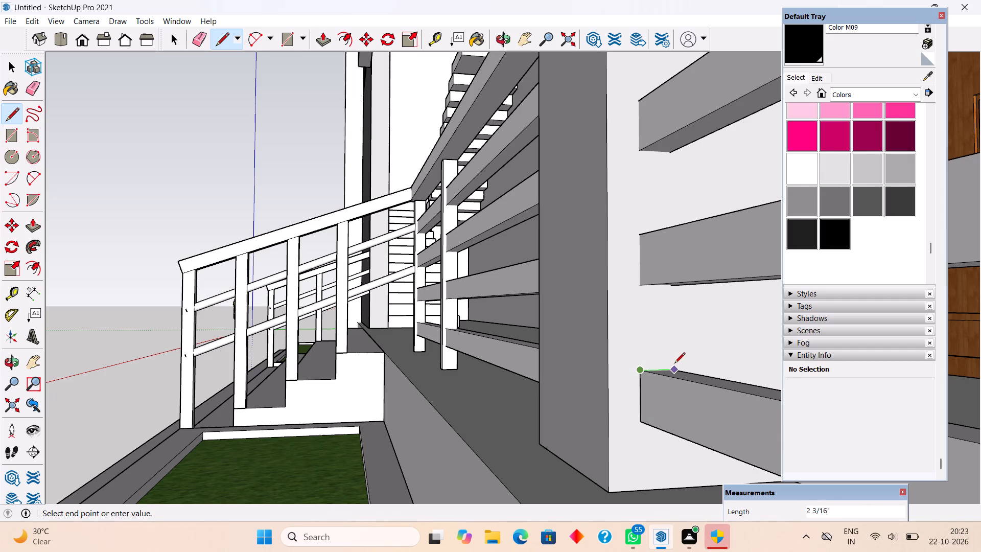
{"action": "key", "text": "space"}
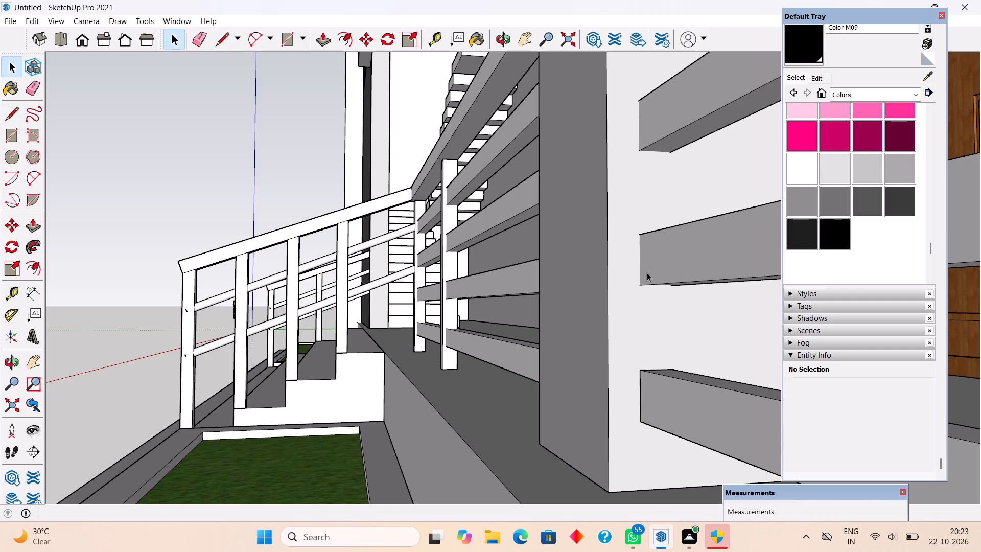
Draw the fourth rail's missing grass-side end edges at the column: the vertical edge and a 2" top edge.
{"action": "type", "text": "l"}
{"action": "left_click", "coordinate": [642, 284]}
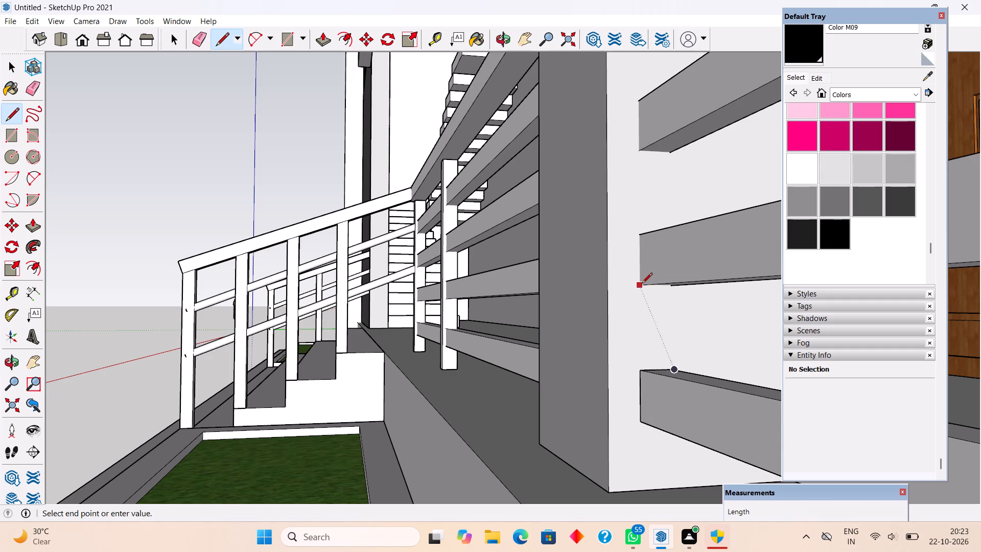
{"action": "left_click", "coordinate": [644, 232]}
{"action": "middle_click_drag", "start_coordinate": [645, 238], "coordinate": [676, 358]}
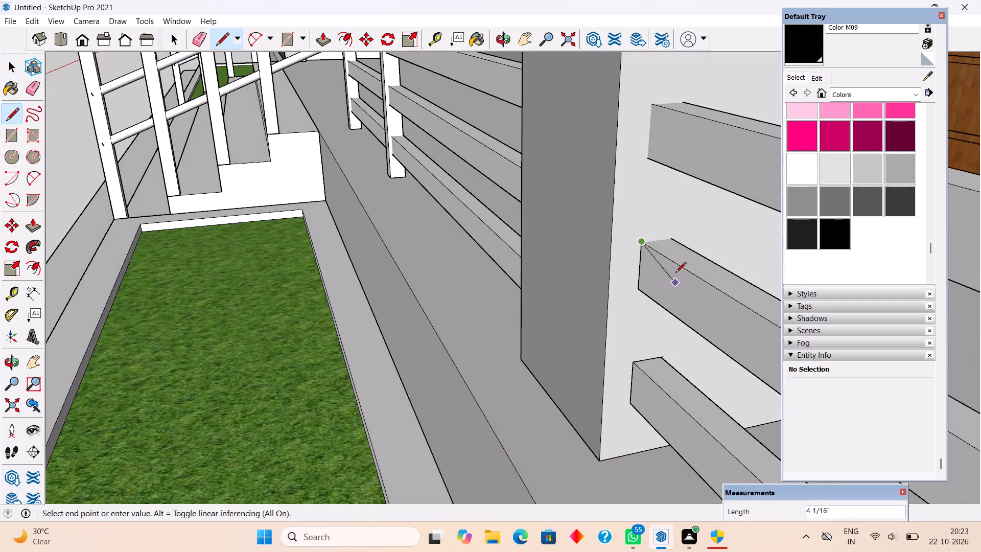
{"action": "left_click", "coordinate": [676, 237]}
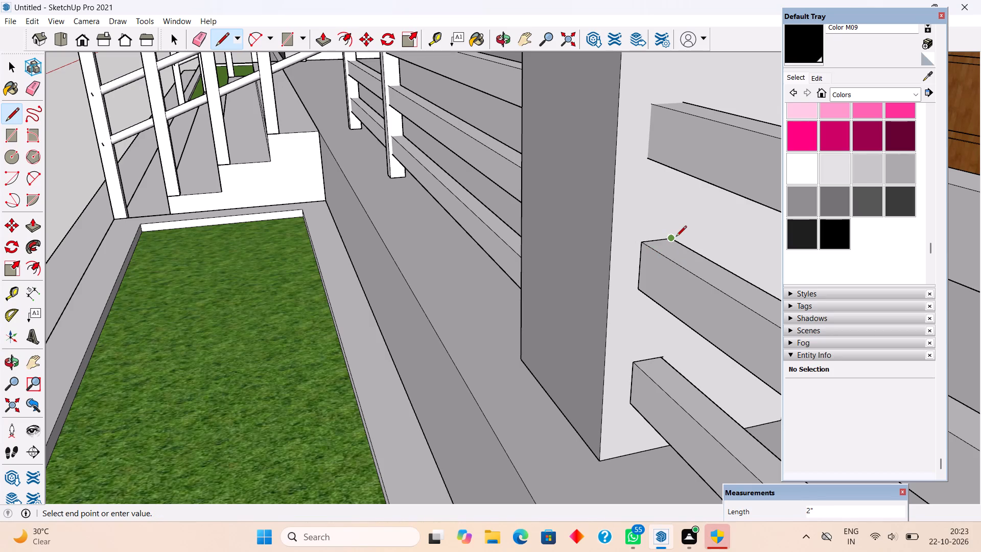
Draw the third rail's missing grass-side end edges at the column: a 3" vertical edge and a 2" top edge.
{"action": "key", "text": "l"}
{"action": "scroll", "coordinate": [665, 280], "scroll_direction": "down", "scroll_amount": 1}
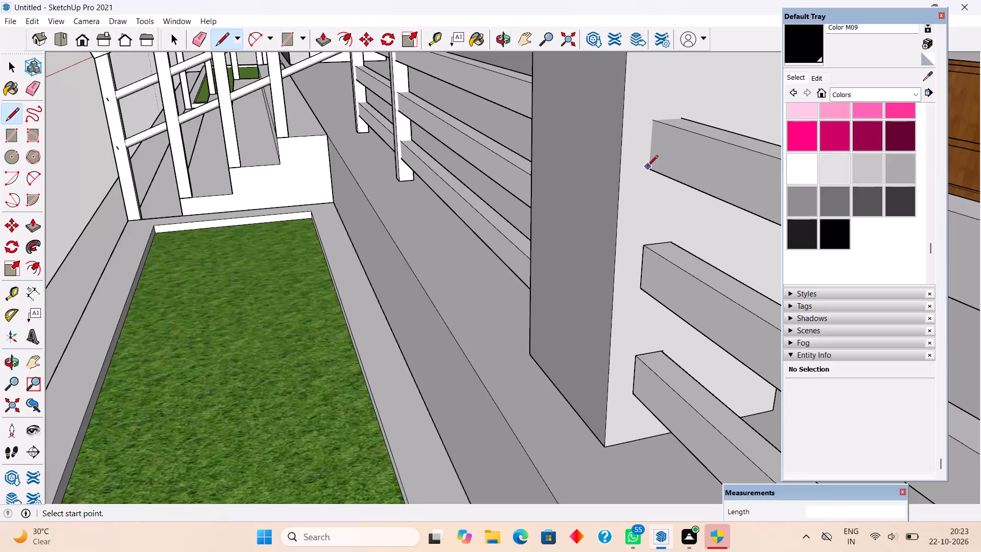
{"action": "left_click", "coordinate": [647, 167]}
{"action": "key", "text": "l"}
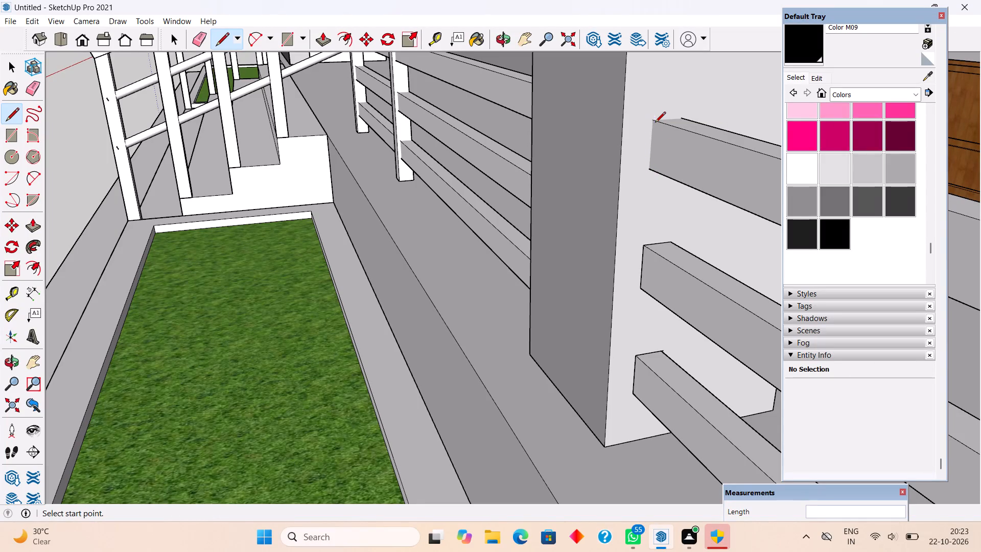
{"action": "left_click", "coordinate": [653, 167]}
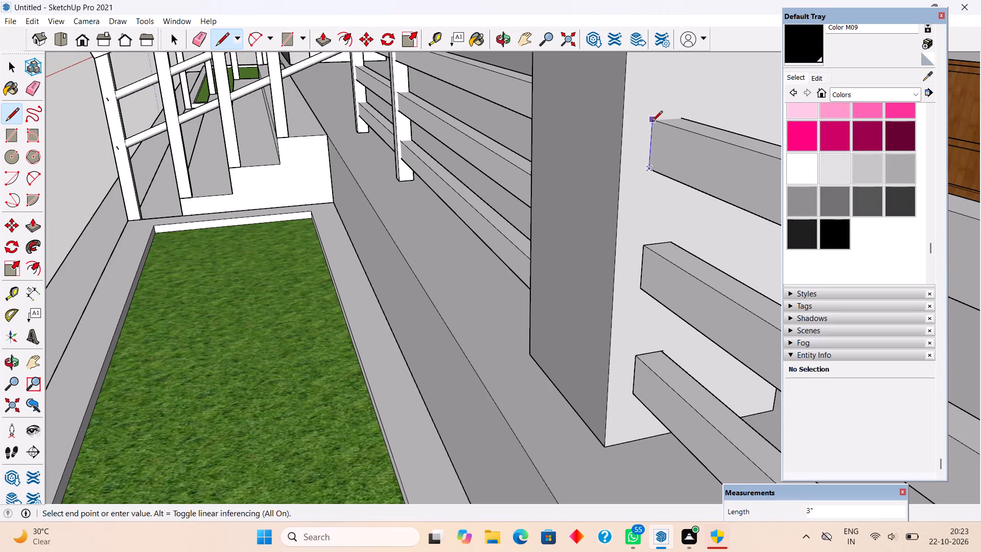
{"action": "left_click", "coordinate": [652, 122]}
{"action": "left_click", "coordinate": [683, 113]}
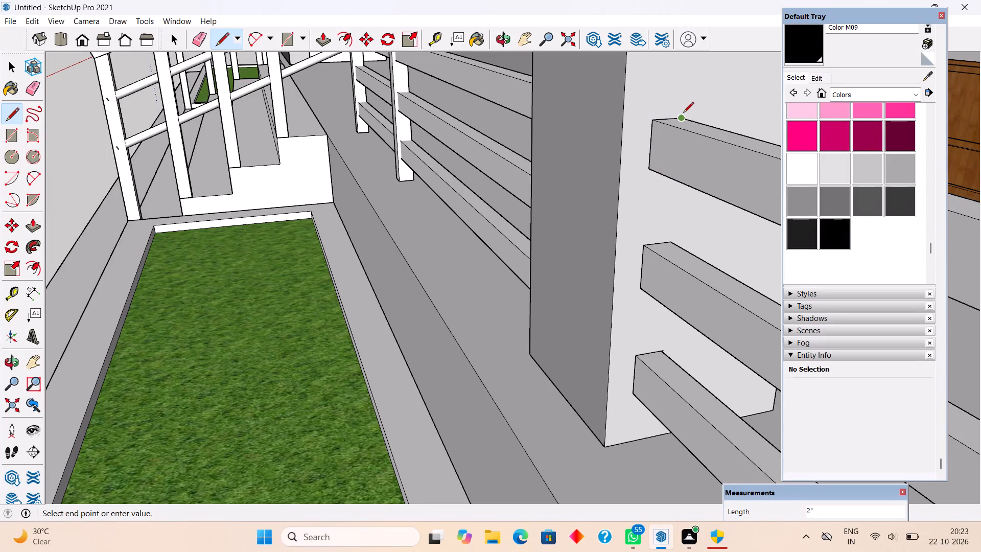
{"action": "key", "text": "space"}
Draw the second rail's missing grass-side end edges at the column: the vertical edge and the short top edge.
{"action": "scroll", "coordinate": [681, 151], "scroll_direction": "down", "scroll_amount": 3}
{"action": "scroll", "coordinate": [673, 197], "scroll_direction": "down", "scroll_amount": 8}
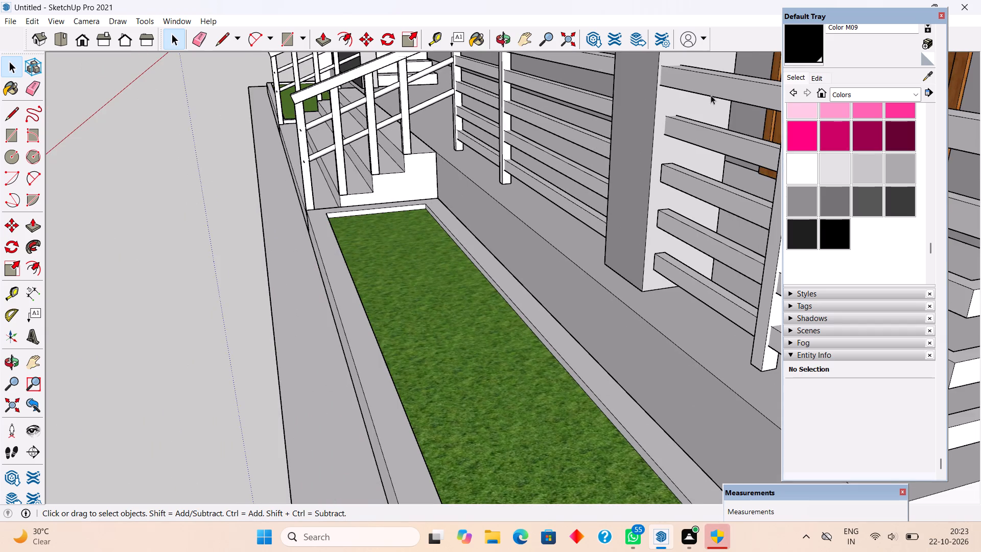
{"action": "scroll", "coordinate": [712, 93], "scroll_direction": "up", "scroll_amount": 10}
{"action": "key", "text": "l"}
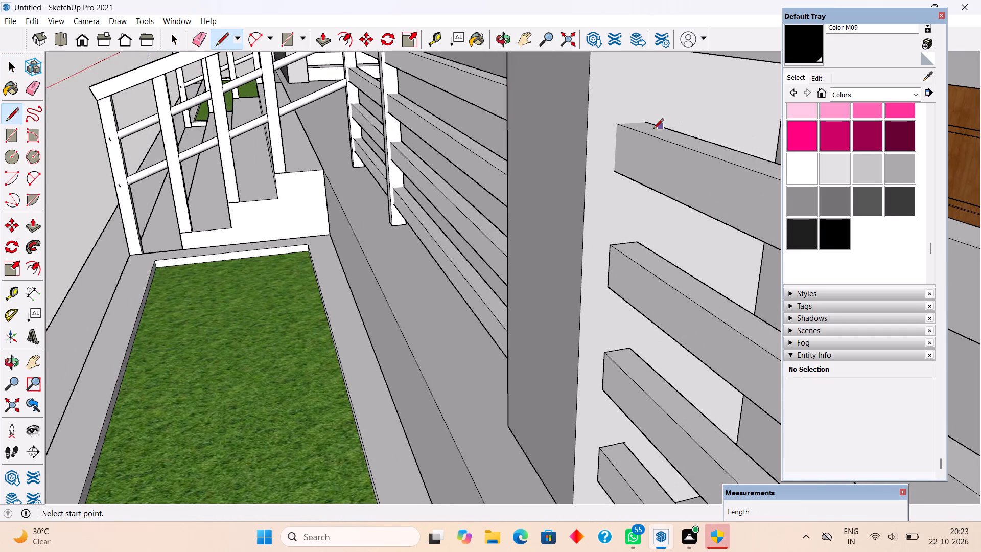
{"action": "left_click", "coordinate": [616, 171]}
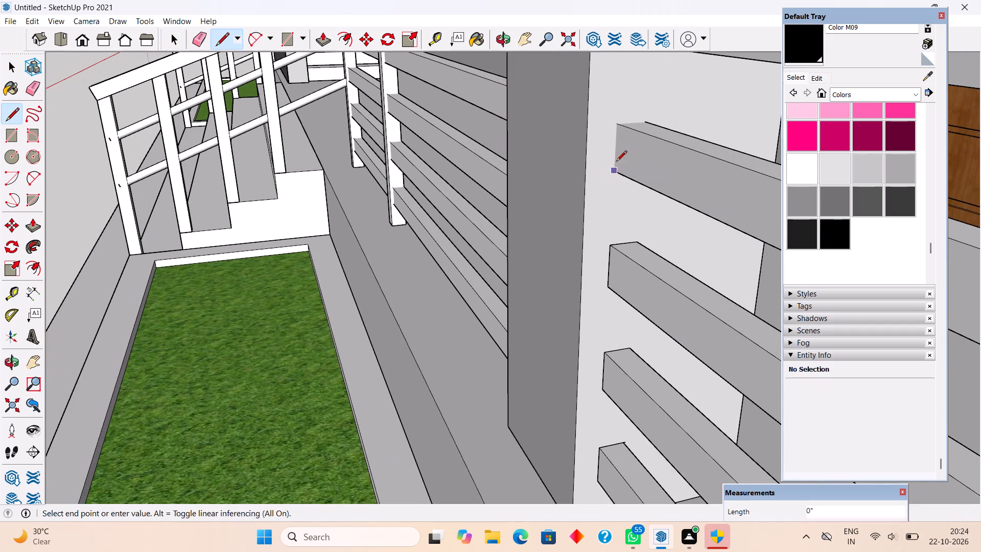
{"action": "left_click", "coordinate": [622, 122]}
{"action": "left_click", "coordinate": [650, 117]}
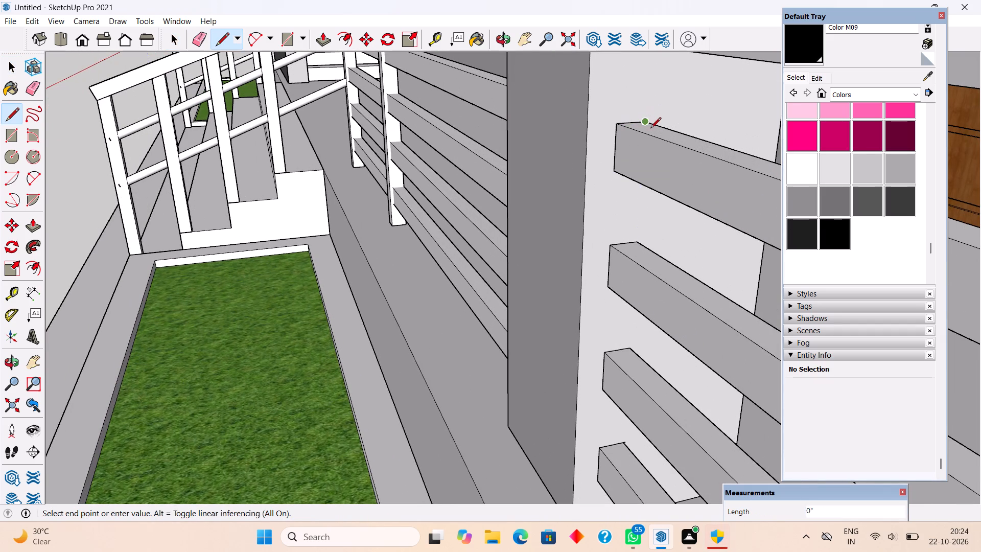
{"action": "scroll", "coordinate": [625, 269], "scroll_direction": "down", "scroll_amount": 7}
{"action": "key", "text": "space"}
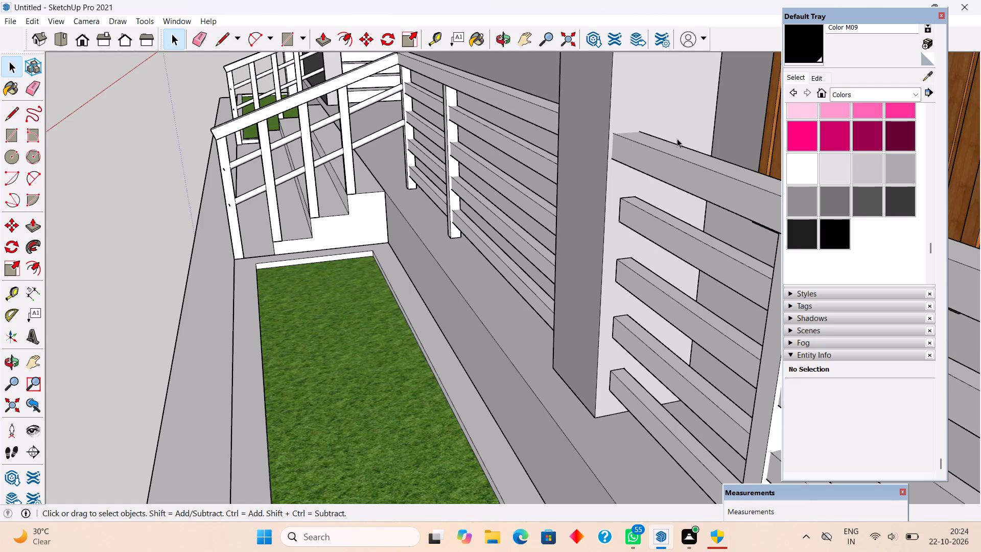
Draw the top rail's missing grass-side end edges at the column: a 3" vertical edge and the top edge.
{"action": "scroll", "coordinate": [665, 95], "scroll_direction": "up", "scroll_amount": 2}
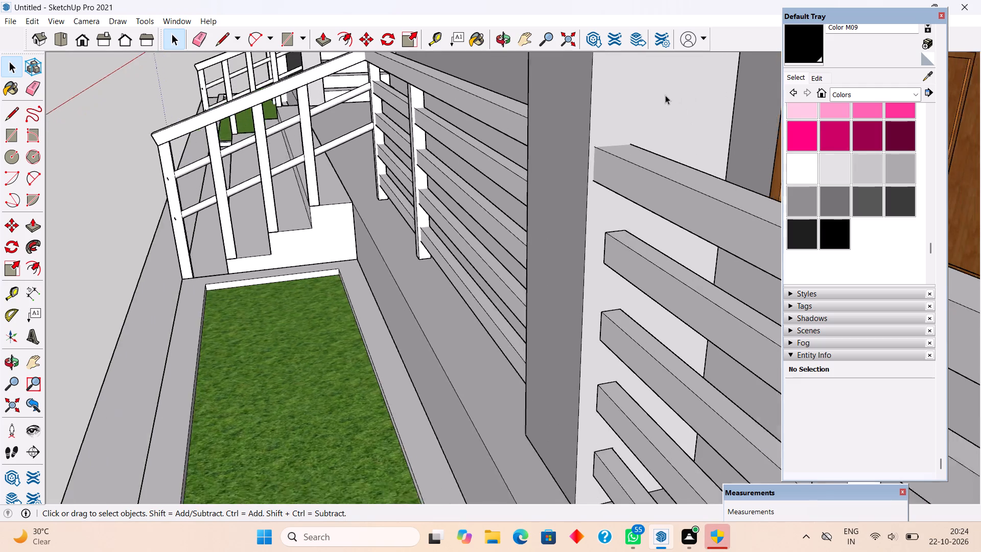
{"action": "scroll", "coordinate": [665, 95], "scroll_direction": "up", "scroll_amount": 6}
{"action": "key", "text": "l"}
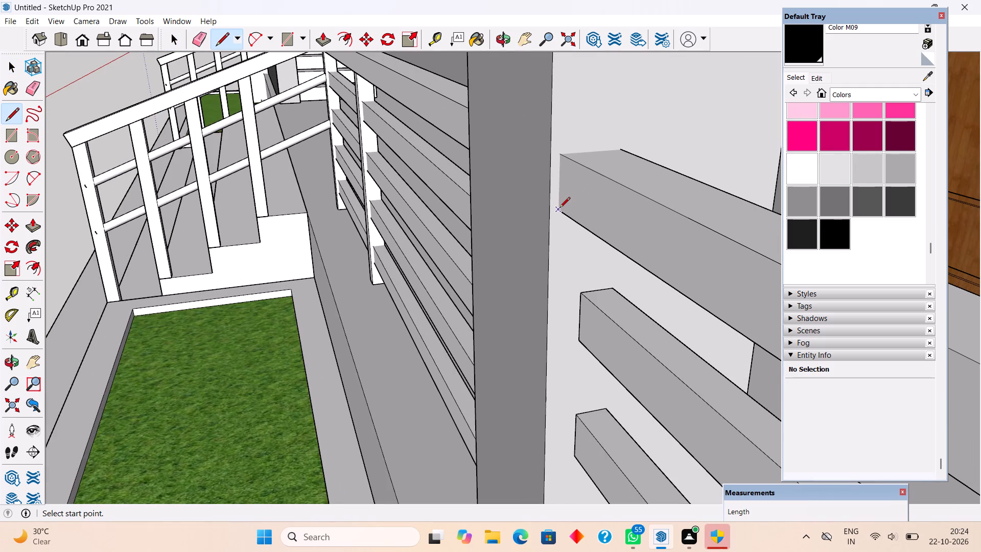
{"action": "left_click", "coordinate": [559, 209]}
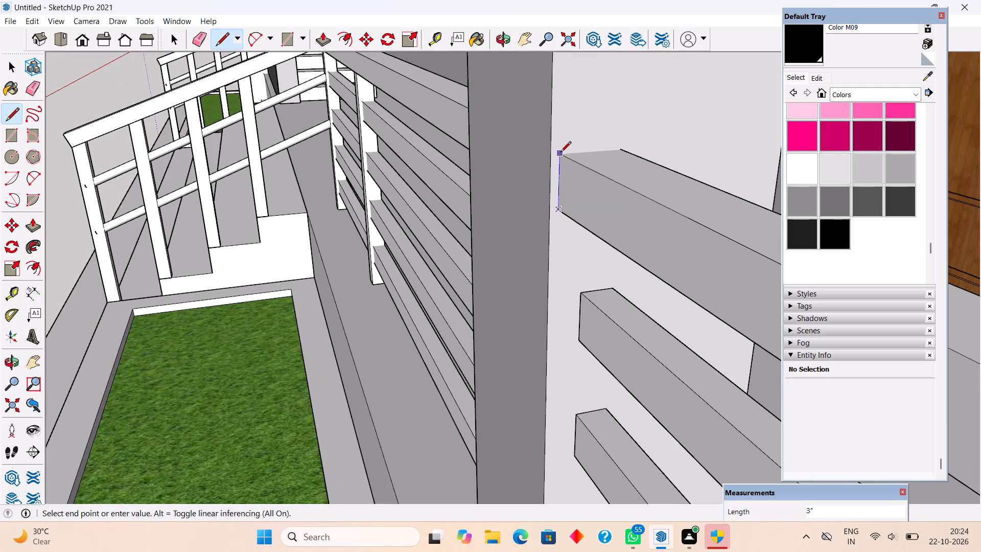
{"action": "left_click", "coordinate": [560, 153]}
{"action": "left_click", "coordinate": [623, 143]}
{"action": "key", "text": "space"}
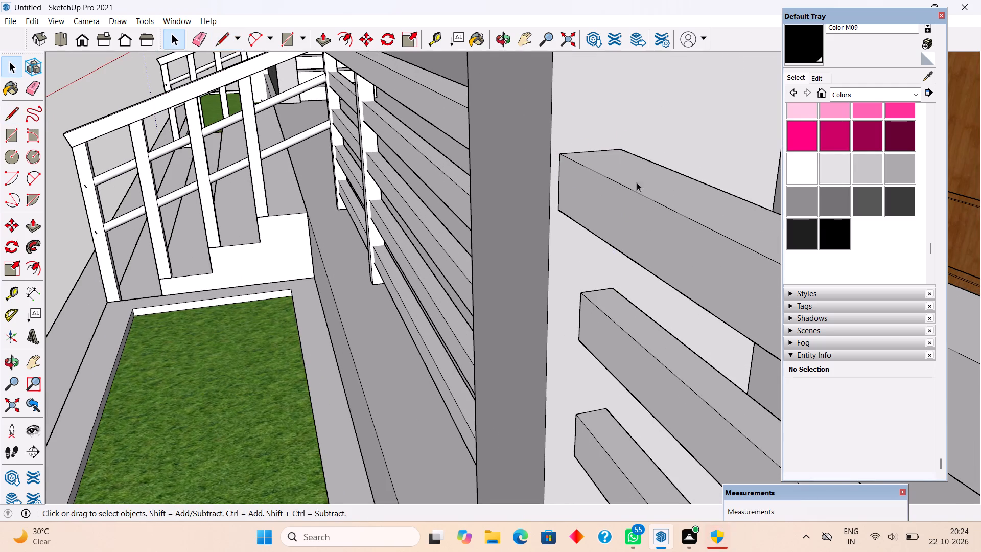
On the porch side of the column, draw the top rail's missing end edges: the vertical edge and a 3 1/2" bottom edge.
{"action": "middle_click_drag", "start_coordinate": [635, 188], "coordinate": [349, 231]}
{"action": "middle_click_drag", "start_coordinate": [557, 241], "coordinate": [563, 179]}
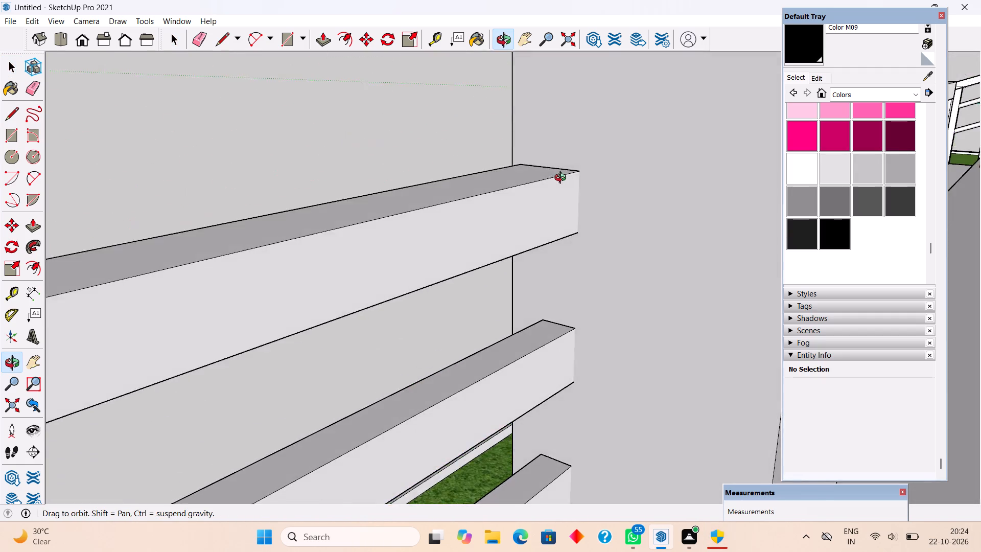
{"action": "middle_click_drag", "start_coordinate": [563, 179], "coordinate": [567, 162]}
{"action": "key", "text": "l"}
{"action": "left_click", "coordinate": [582, 165]}
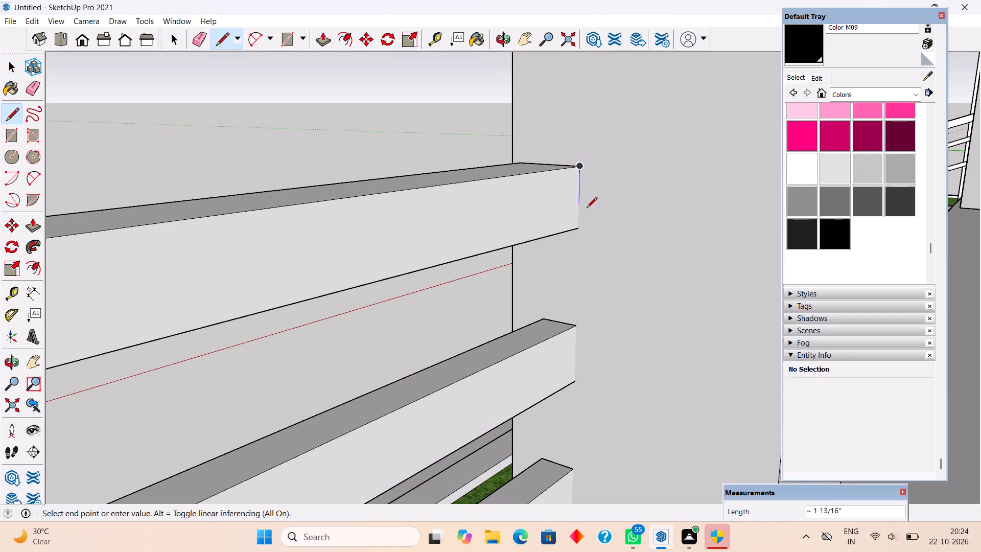
{"action": "left_click", "coordinate": [583, 226]}
{"action": "middle_click_drag", "start_coordinate": [581, 245], "coordinate": [590, 145]}
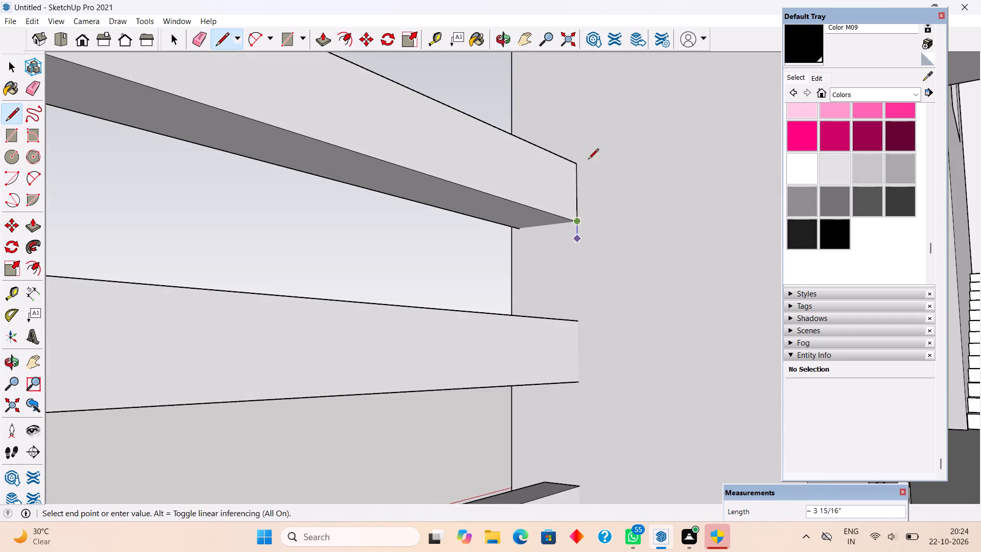
{"action": "left_click", "coordinate": [519, 229]}
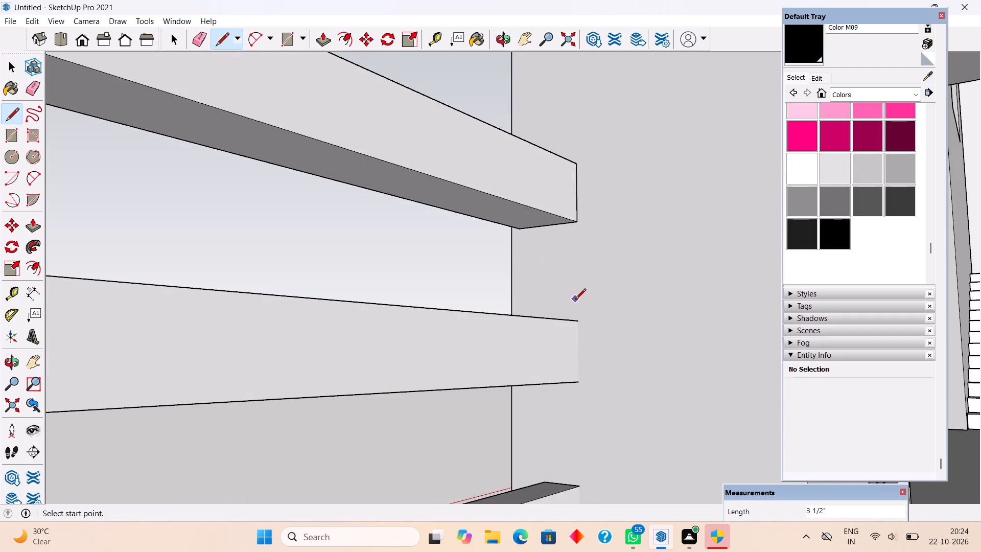
{"action": "key", "text": "space"}
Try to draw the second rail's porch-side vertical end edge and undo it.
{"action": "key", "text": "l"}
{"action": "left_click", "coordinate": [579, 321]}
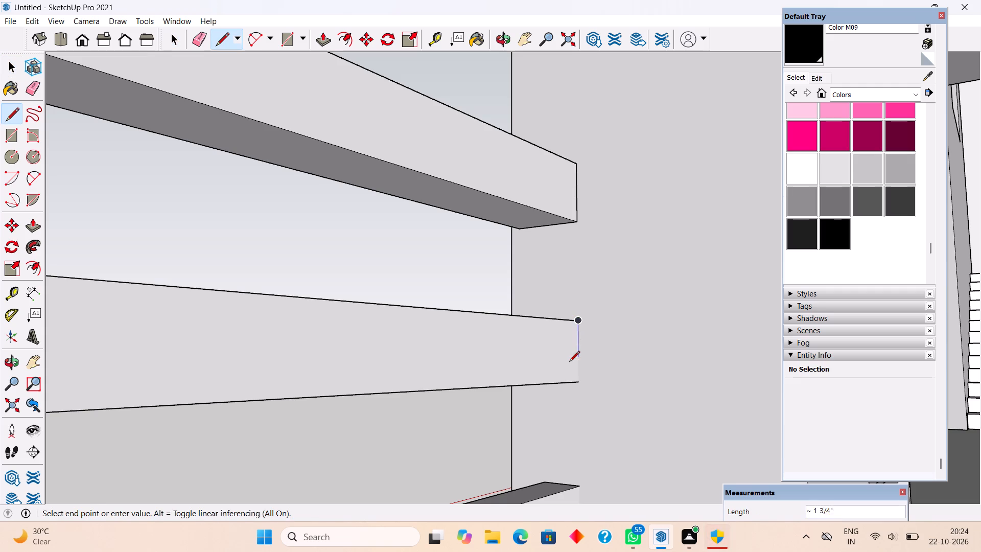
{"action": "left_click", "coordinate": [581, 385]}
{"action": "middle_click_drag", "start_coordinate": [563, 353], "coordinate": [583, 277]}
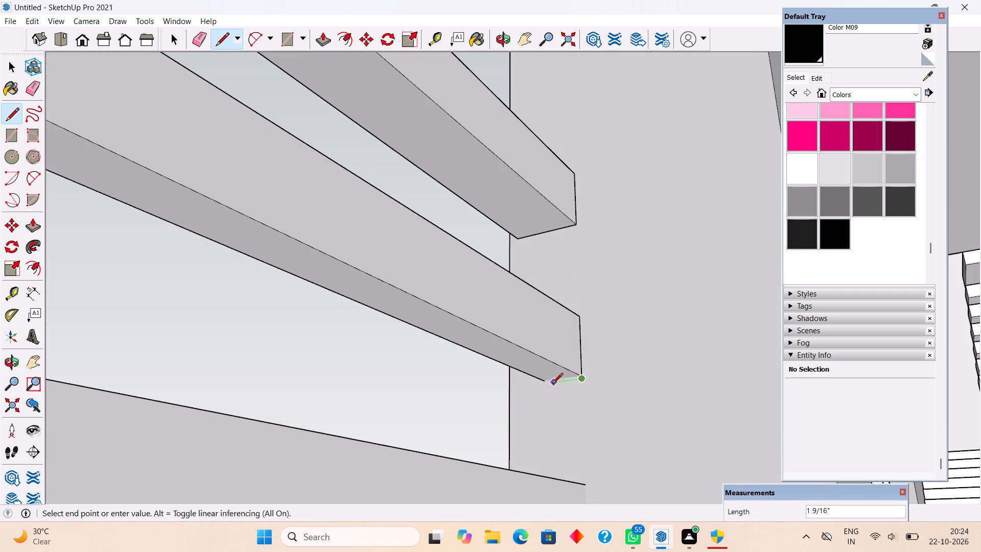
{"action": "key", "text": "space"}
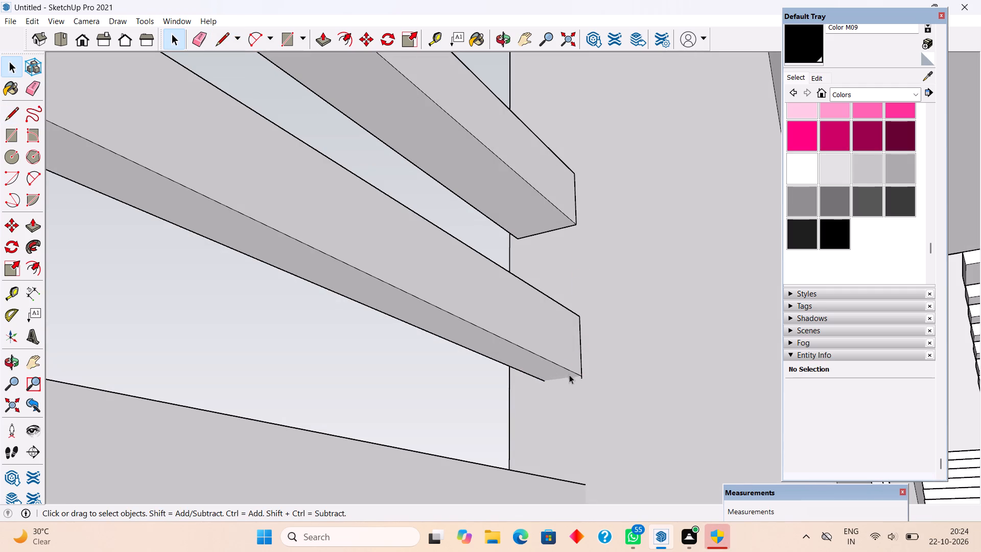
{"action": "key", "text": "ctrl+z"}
Draw the second rail's missing porch-side end edges: the vertical edge between its corners and a bottom edge about 1 7/8" long.
{"action": "key", "text": "l"}
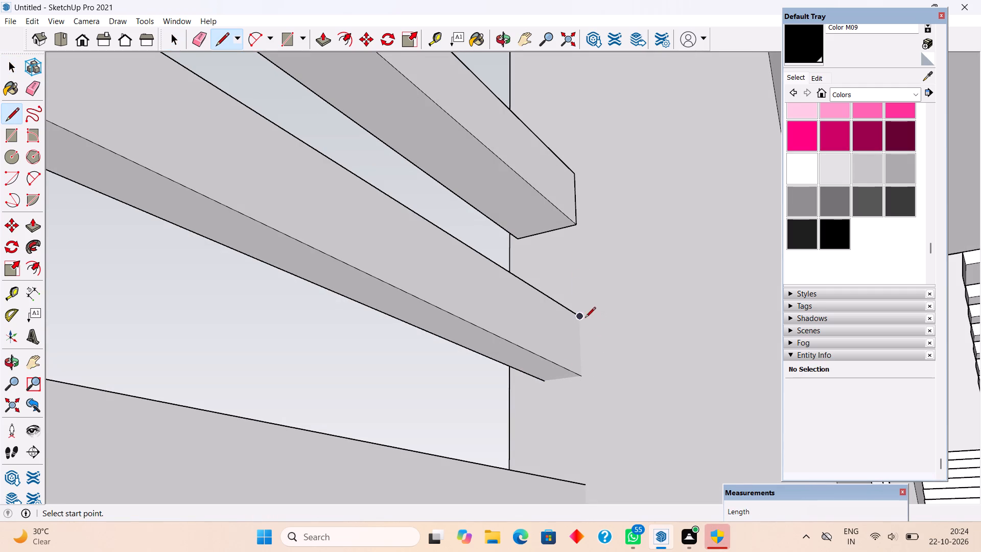
{"action": "left_click", "coordinate": [578, 316]}
{"action": "scroll", "coordinate": [575, 374], "scroll_direction": "up", "scroll_amount": 4}
{"action": "left_click", "coordinate": [583, 377]}
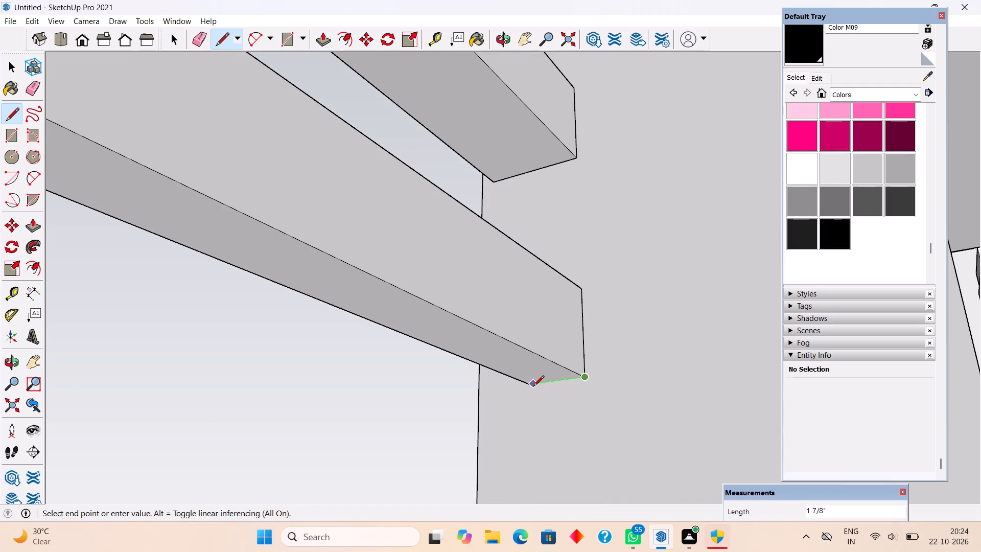
{"action": "left_click", "coordinate": [530, 387]}
{"action": "key", "text": "space"}
Draw the third rail's missing porch-side end edges: a vertical edge about 3 1/16" long and a 2" bottom edge.
{"action": "scroll", "coordinate": [560, 366], "scroll_direction": "down", "scroll_amount": 3}
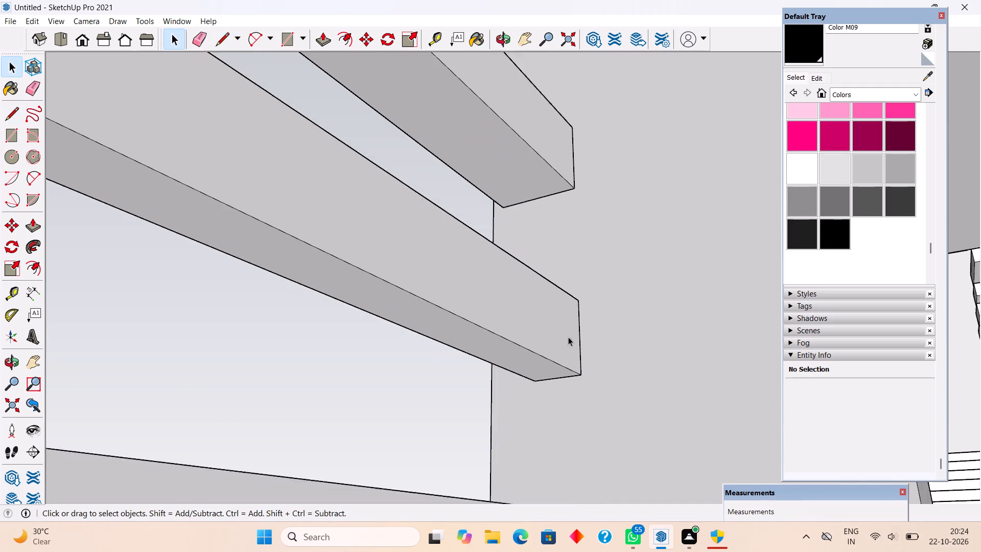
{"action": "scroll", "coordinate": [568, 337], "scroll_direction": "down", "scroll_amount": 2}
{"action": "scroll", "coordinate": [580, 258], "scroll_direction": "down", "scroll_amount": 4}
{"action": "scroll", "coordinate": [572, 316], "scroll_direction": "down", "scroll_amount": 3}
{"action": "key", "text": "l"}
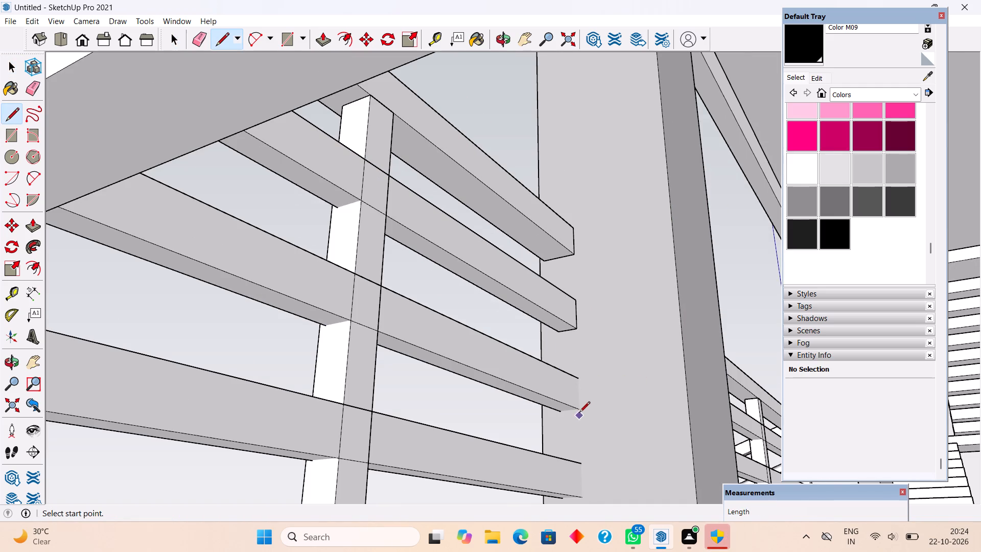
{"action": "left_click", "coordinate": [578, 380]}
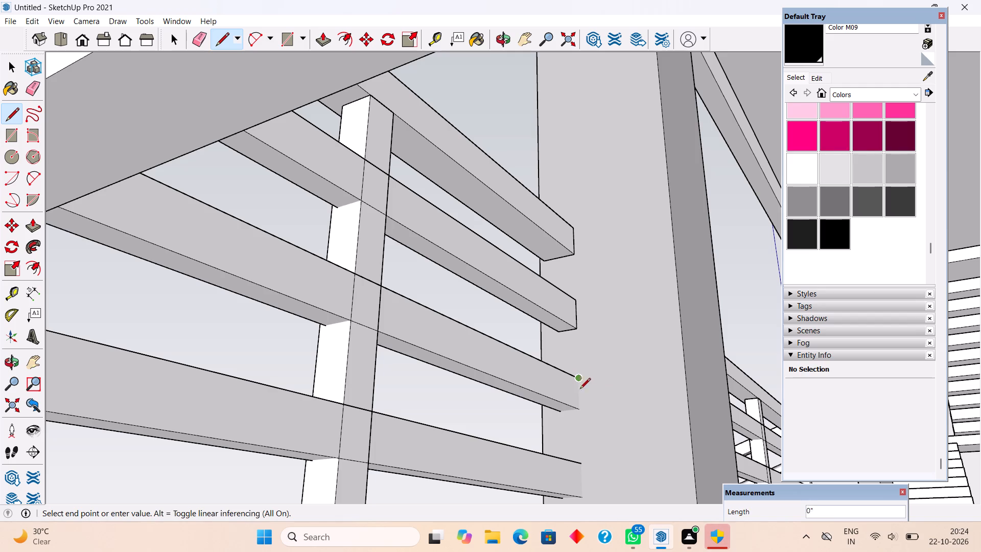
{"action": "scroll", "coordinate": [581, 411], "scroll_direction": "up", "scroll_amount": 6}
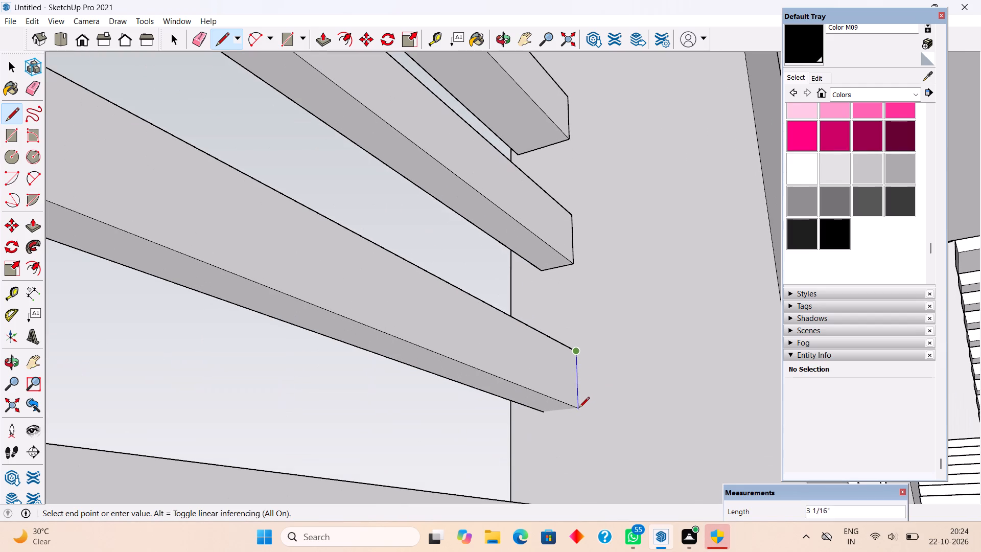
{"action": "left_click", "coordinate": [579, 407]}
{"action": "left_click", "coordinate": [542, 415]}
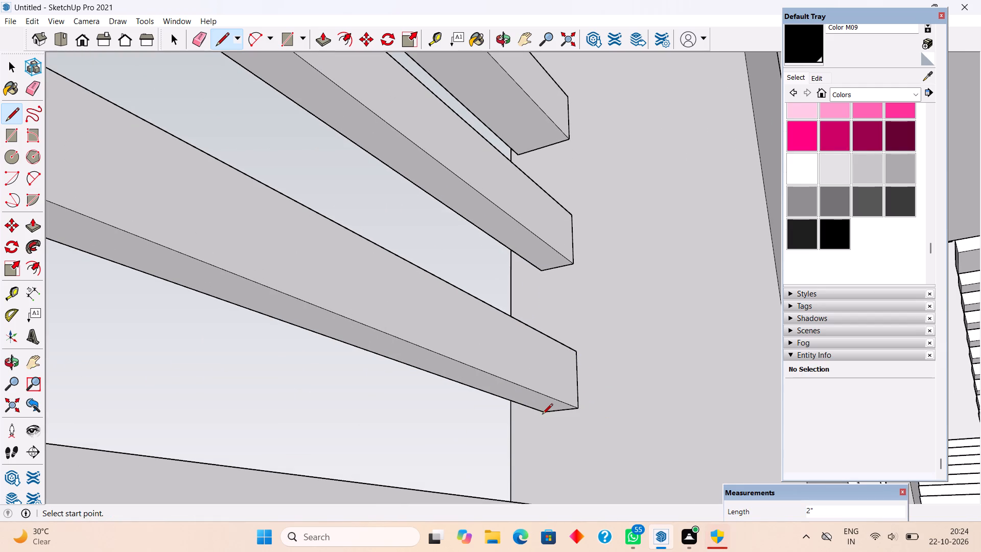
{"action": "key", "text": "space"}
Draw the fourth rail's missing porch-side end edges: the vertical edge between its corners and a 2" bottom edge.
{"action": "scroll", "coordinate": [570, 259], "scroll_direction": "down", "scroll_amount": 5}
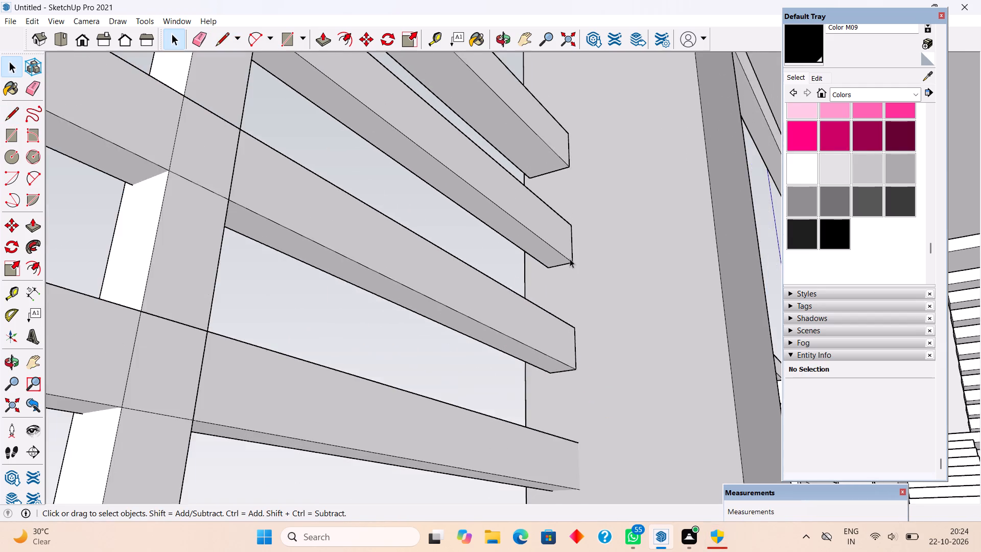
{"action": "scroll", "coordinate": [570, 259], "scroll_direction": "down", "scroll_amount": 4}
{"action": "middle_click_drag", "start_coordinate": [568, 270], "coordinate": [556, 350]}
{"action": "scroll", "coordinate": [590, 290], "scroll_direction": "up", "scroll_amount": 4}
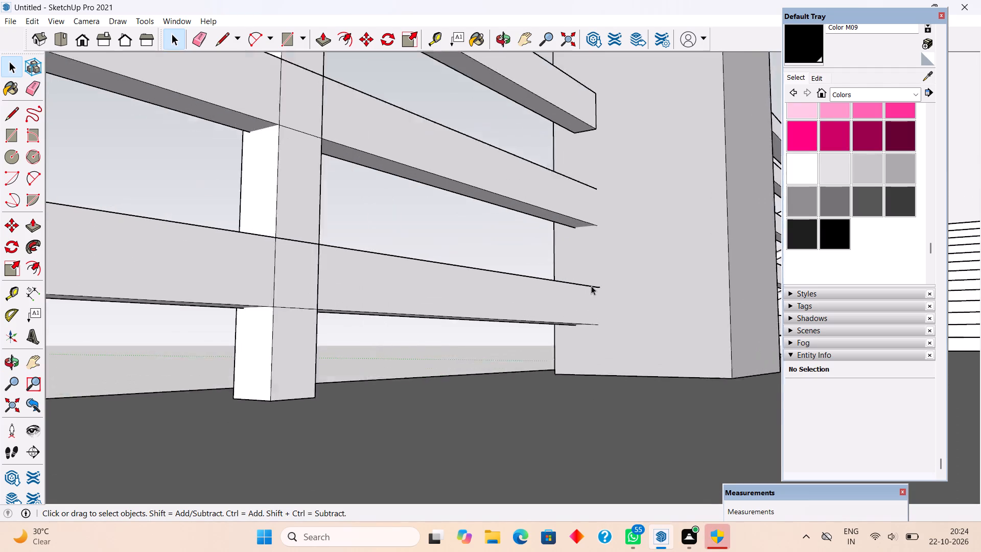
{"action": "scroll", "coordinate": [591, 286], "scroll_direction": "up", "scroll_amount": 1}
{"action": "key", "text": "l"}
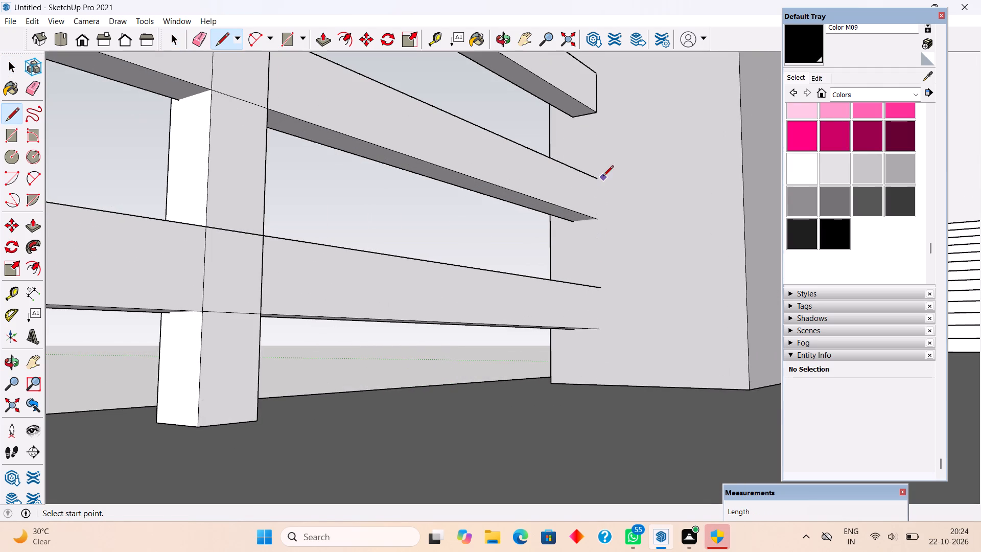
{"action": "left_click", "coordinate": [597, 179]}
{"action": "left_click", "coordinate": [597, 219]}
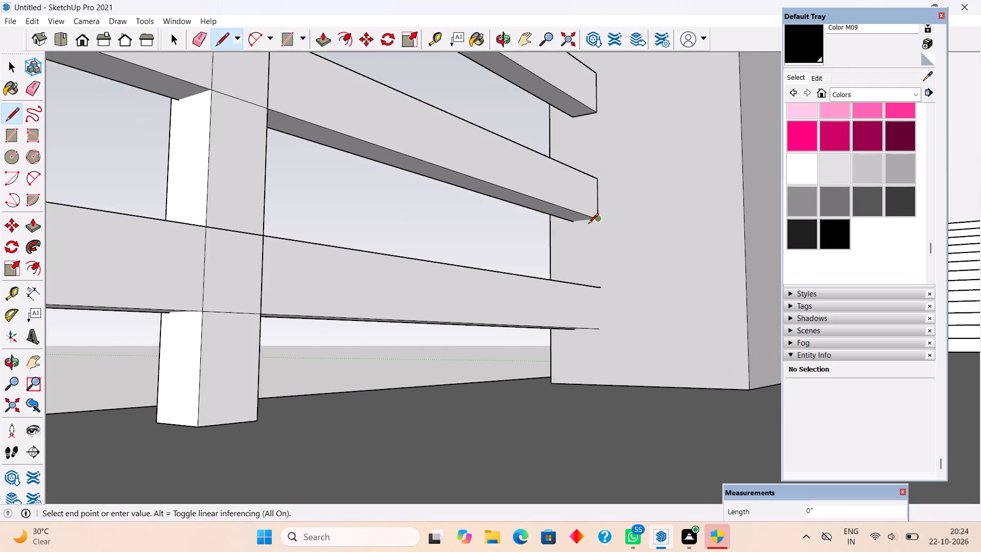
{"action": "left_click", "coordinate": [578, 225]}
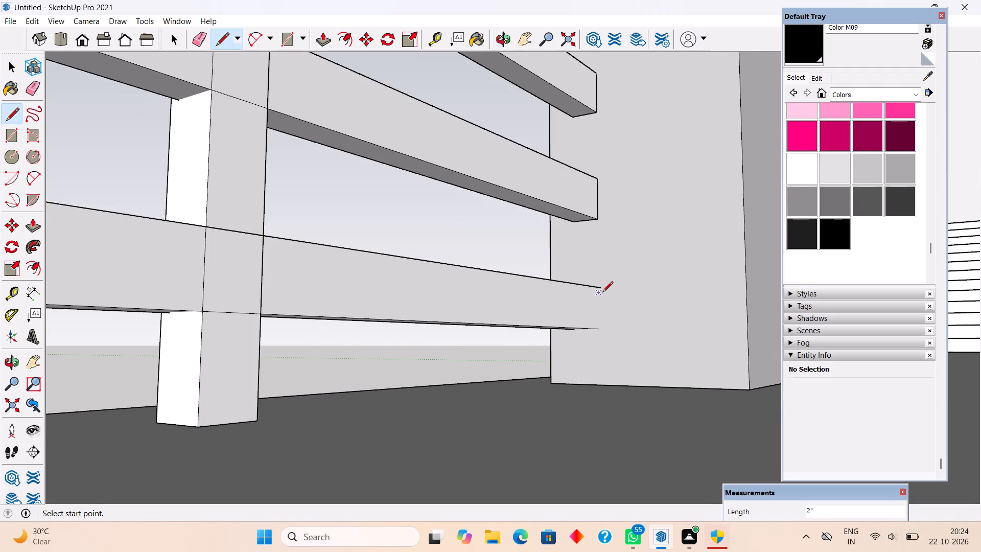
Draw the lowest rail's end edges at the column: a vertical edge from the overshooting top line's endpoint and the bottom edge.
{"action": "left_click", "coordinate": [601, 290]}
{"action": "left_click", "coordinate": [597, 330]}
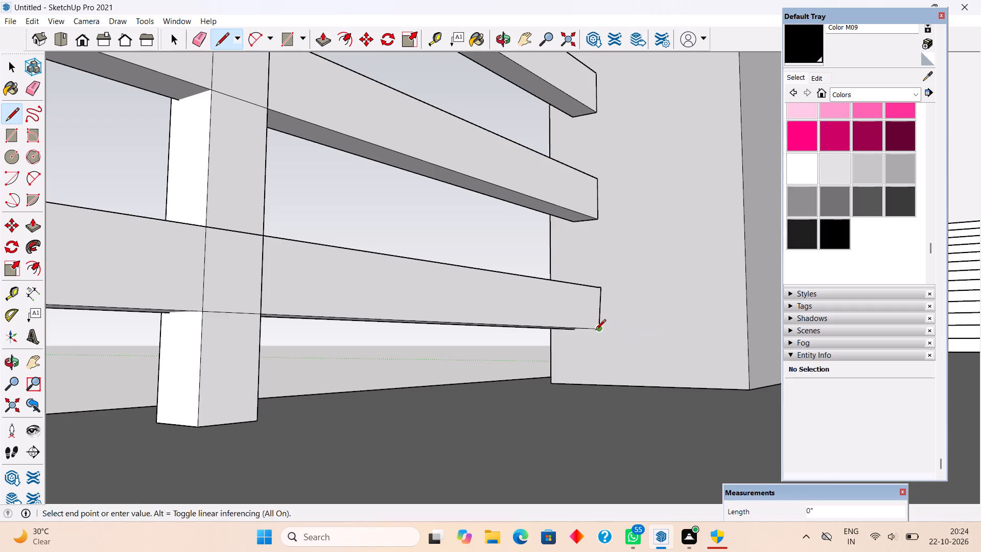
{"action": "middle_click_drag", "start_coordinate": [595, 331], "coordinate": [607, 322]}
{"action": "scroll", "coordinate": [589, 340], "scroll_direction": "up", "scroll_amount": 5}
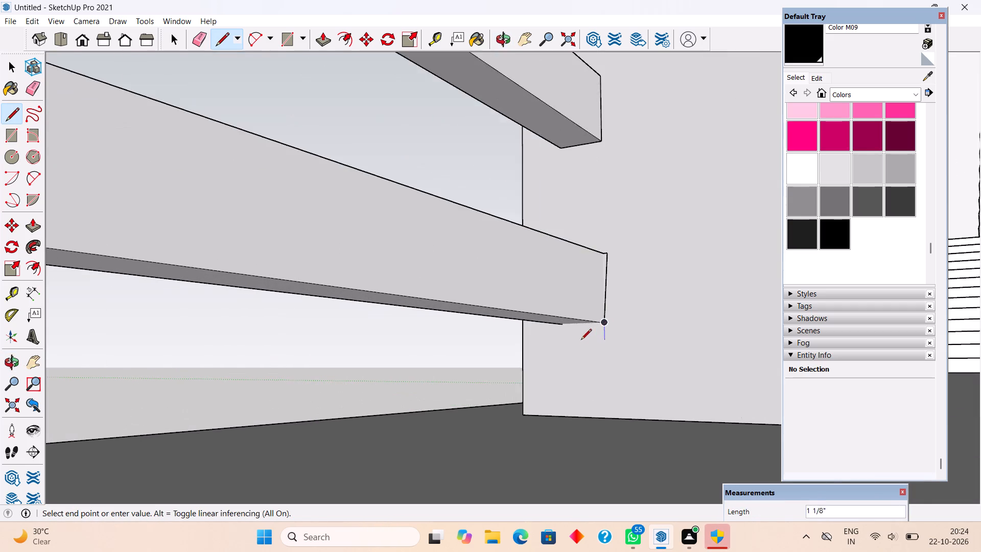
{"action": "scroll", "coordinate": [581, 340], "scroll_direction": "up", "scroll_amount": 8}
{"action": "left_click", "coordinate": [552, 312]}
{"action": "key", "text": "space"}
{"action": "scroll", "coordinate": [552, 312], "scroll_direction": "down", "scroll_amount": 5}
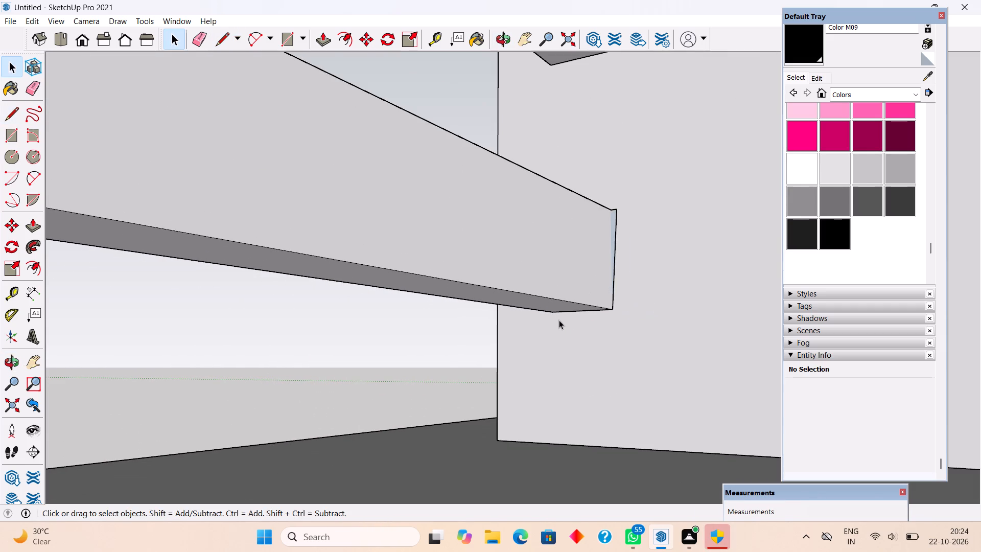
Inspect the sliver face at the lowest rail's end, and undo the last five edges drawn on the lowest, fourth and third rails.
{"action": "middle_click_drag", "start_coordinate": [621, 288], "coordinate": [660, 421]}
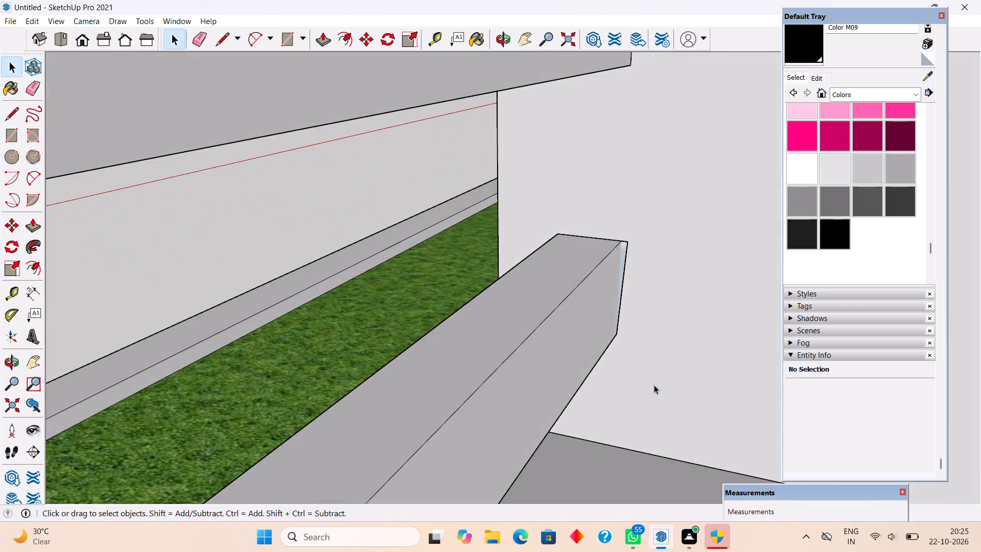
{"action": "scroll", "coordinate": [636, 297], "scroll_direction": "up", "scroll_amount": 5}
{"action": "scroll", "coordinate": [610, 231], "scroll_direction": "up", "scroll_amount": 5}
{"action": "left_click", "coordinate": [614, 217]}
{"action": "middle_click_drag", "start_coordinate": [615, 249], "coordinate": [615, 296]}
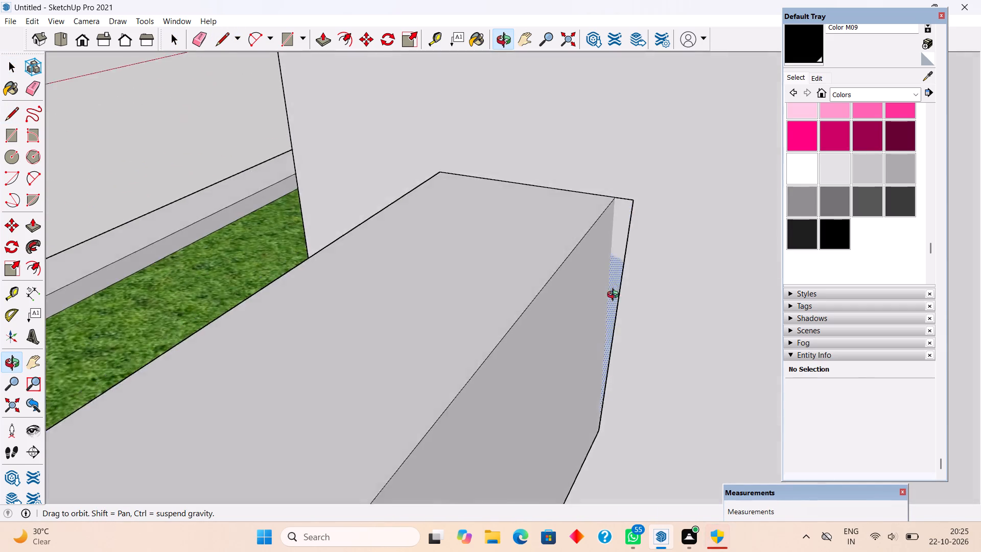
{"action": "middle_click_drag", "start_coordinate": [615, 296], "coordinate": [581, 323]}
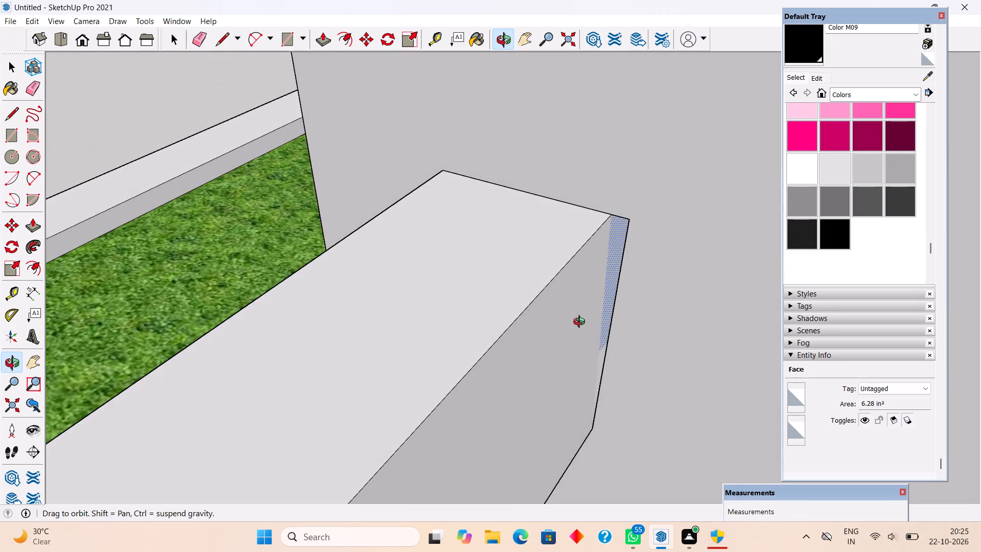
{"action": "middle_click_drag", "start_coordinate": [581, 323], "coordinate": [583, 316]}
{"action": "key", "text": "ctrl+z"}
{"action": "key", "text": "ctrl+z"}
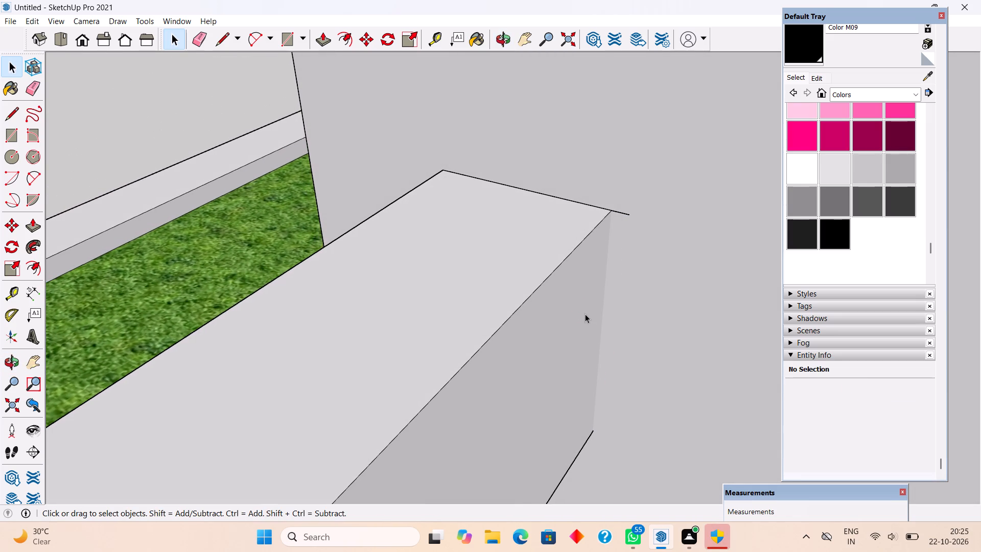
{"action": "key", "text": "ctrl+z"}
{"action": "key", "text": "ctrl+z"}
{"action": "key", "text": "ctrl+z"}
Delete the stray edge that overshoots the lowest rail's upper porch-side corner.
{"action": "scroll", "coordinate": [643, 277], "scroll_direction": "down", "scroll_amount": 7}
{"action": "middle_click_drag", "start_coordinate": [603, 288], "coordinate": [667, 74]}
{"action": "scroll", "coordinate": [634, 283], "scroll_direction": "up", "scroll_amount": 1}
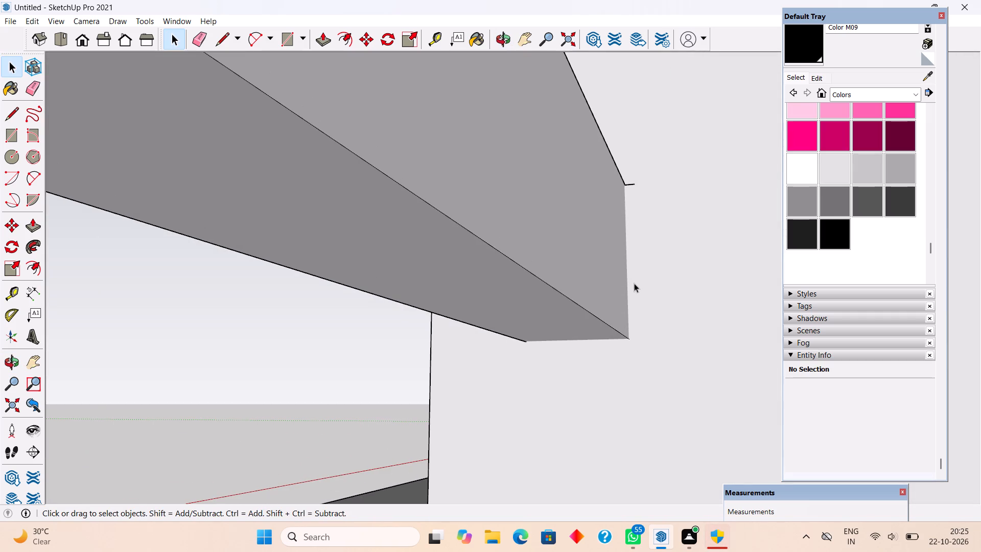
{"action": "key", "text": "l"}
{"action": "key", "text": "space"}
{"action": "left_click", "coordinate": [632, 184]}
{"action": "left_click", "coordinate": [632, 184]}
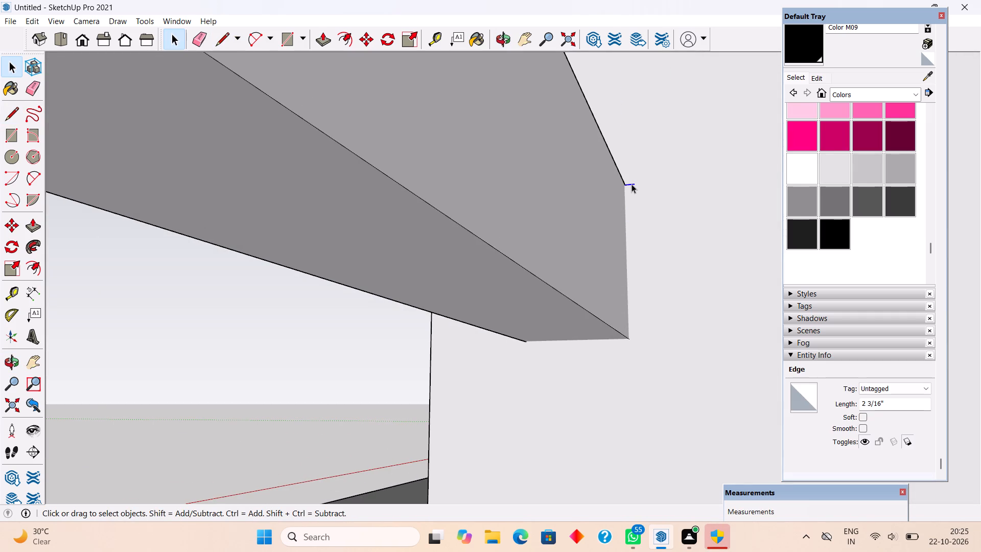
{"action": "key", "text": "Delete"}
Draw the lowest rail's porch-side end edges from the true corner: a 3" vertical edge and a 2" bottom edge.
{"action": "key", "text": "l"}
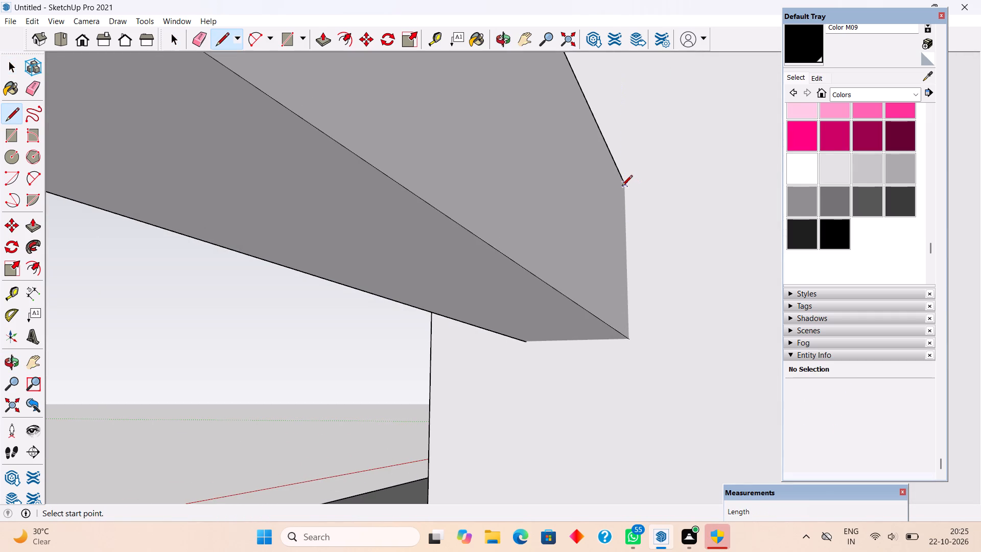
{"action": "left_click", "coordinate": [622, 187]}
{"action": "left_click", "coordinate": [626, 341]}
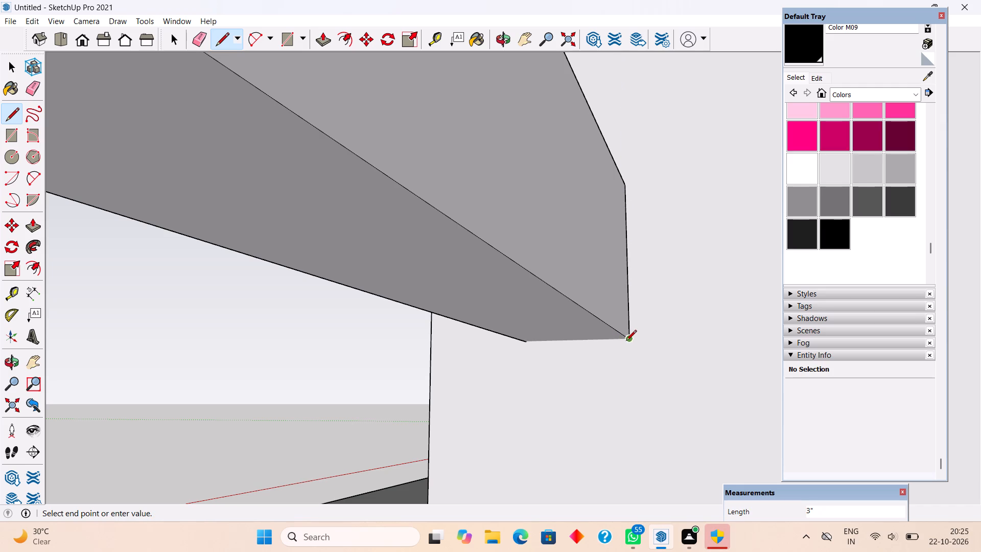
{"action": "left_click", "coordinate": [529, 343]}
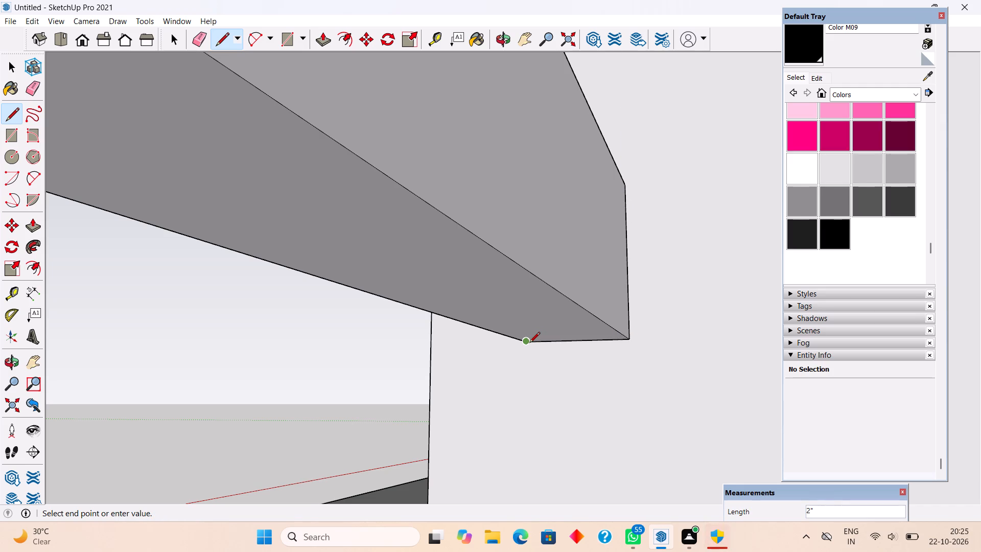
{"action": "key", "text": "space"}
Redraw the third rail's missing 2" bottom end edge at the column.
{"action": "scroll", "coordinate": [529, 343], "scroll_direction": "down", "scroll_amount": 15}
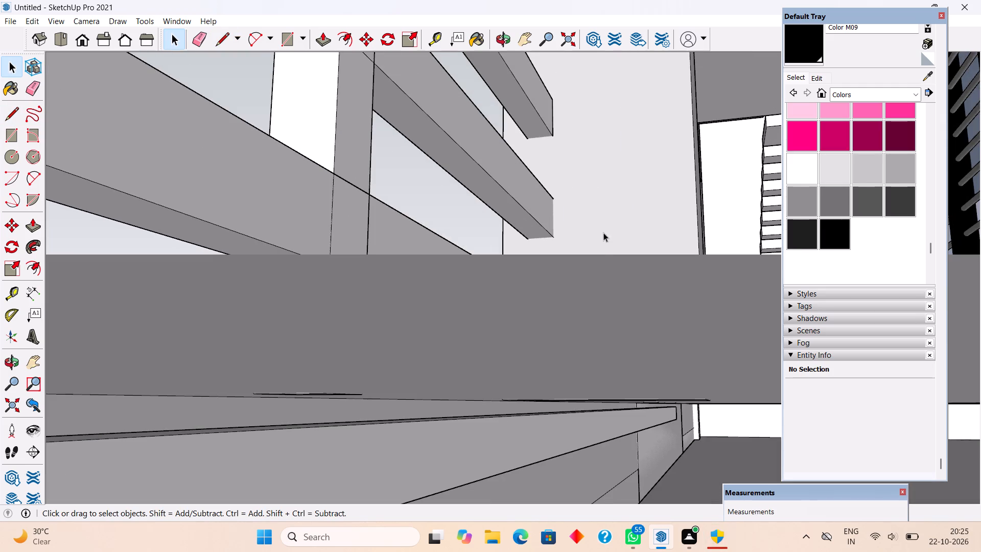
{"action": "middle_click_drag", "start_coordinate": [603, 239], "coordinate": [600, 287]}
{"action": "scroll", "coordinate": [573, 216], "scroll_direction": "up", "scroll_amount": 5}
{"action": "scroll", "coordinate": [568, 206], "scroll_direction": "down", "scroll_amount": 3}
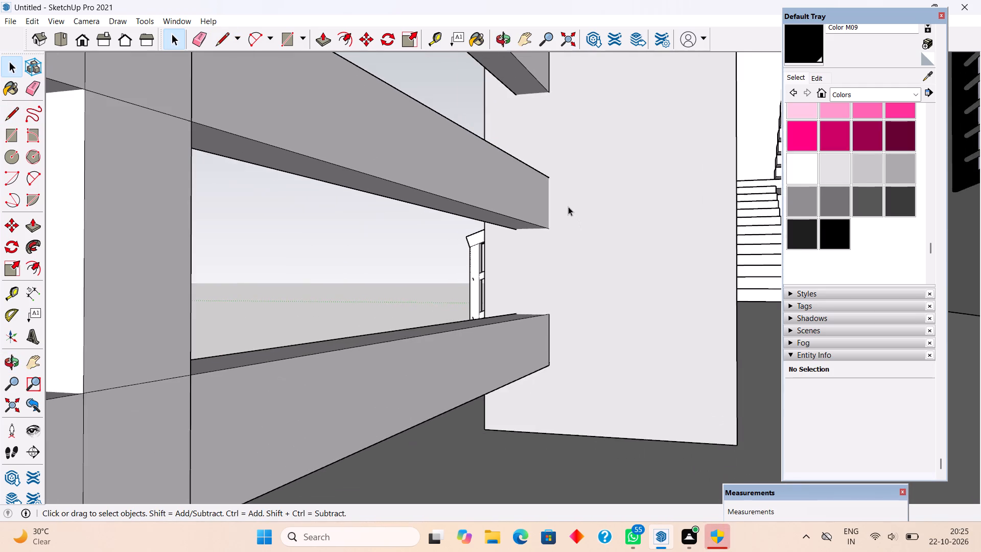
{"action": "scroll", "coordinate": [556, 80], "scroll_direction": "up", "scroll_amount": 3}
{"action": "key", "text": "l"}
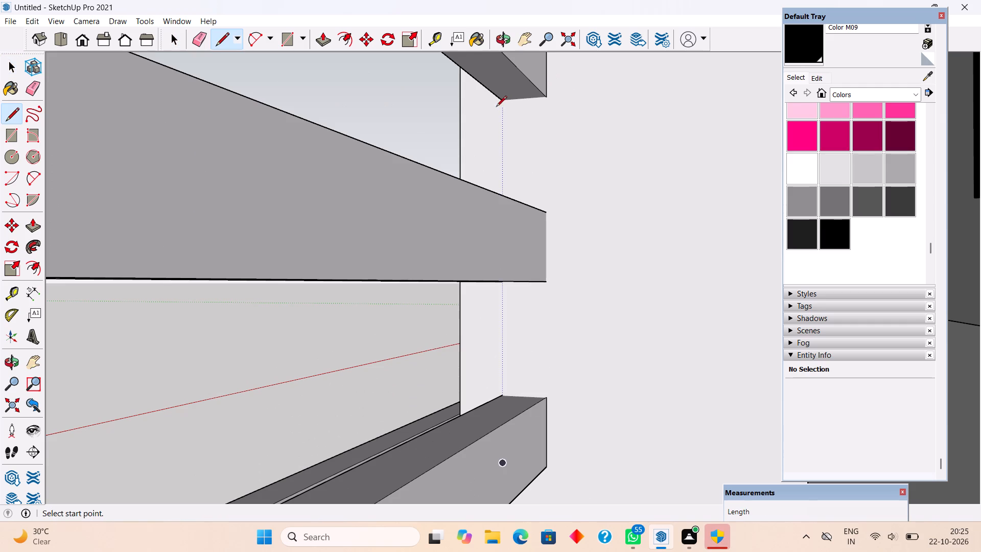
{"action": "left_click", "coordinate": [505, 102]}
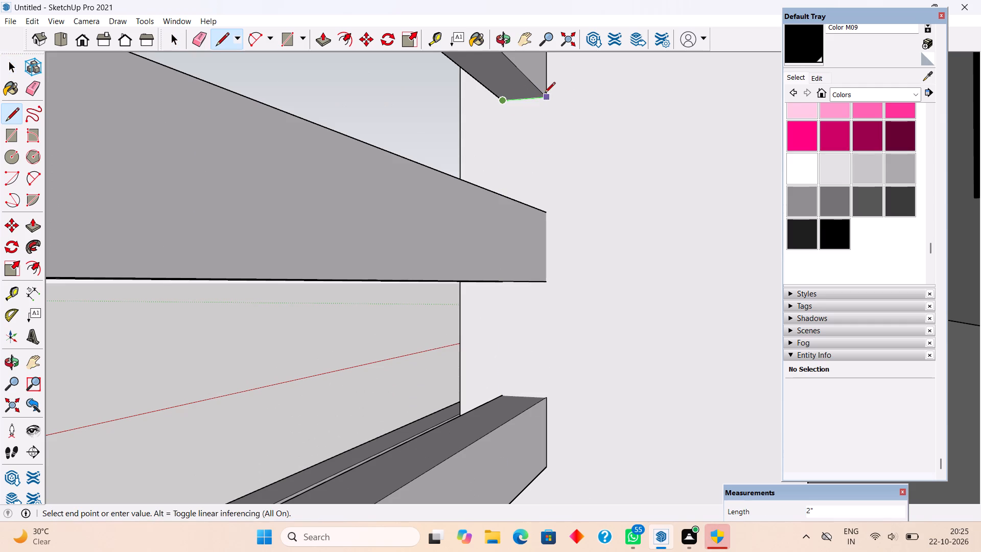
{"action": "left_click", "coordinate": [545, 94]}
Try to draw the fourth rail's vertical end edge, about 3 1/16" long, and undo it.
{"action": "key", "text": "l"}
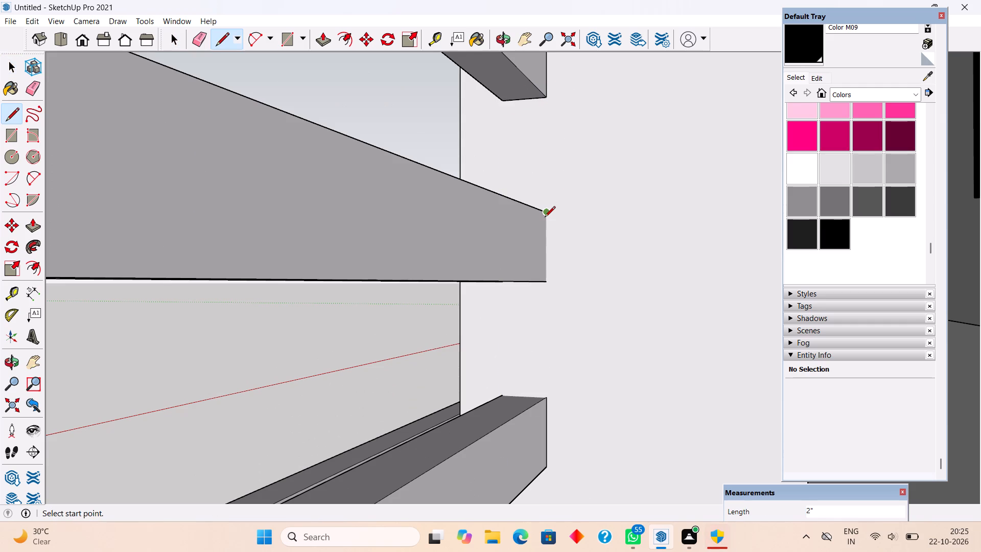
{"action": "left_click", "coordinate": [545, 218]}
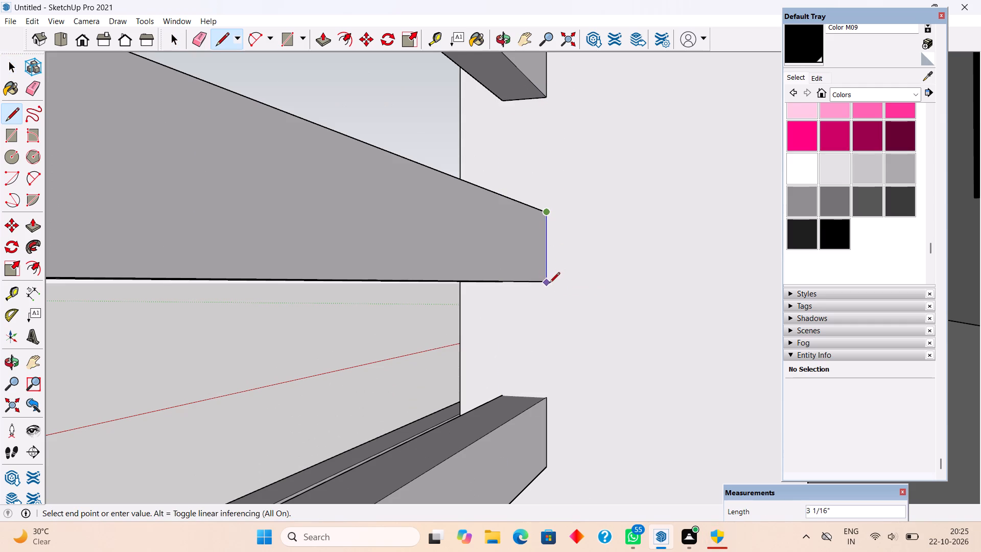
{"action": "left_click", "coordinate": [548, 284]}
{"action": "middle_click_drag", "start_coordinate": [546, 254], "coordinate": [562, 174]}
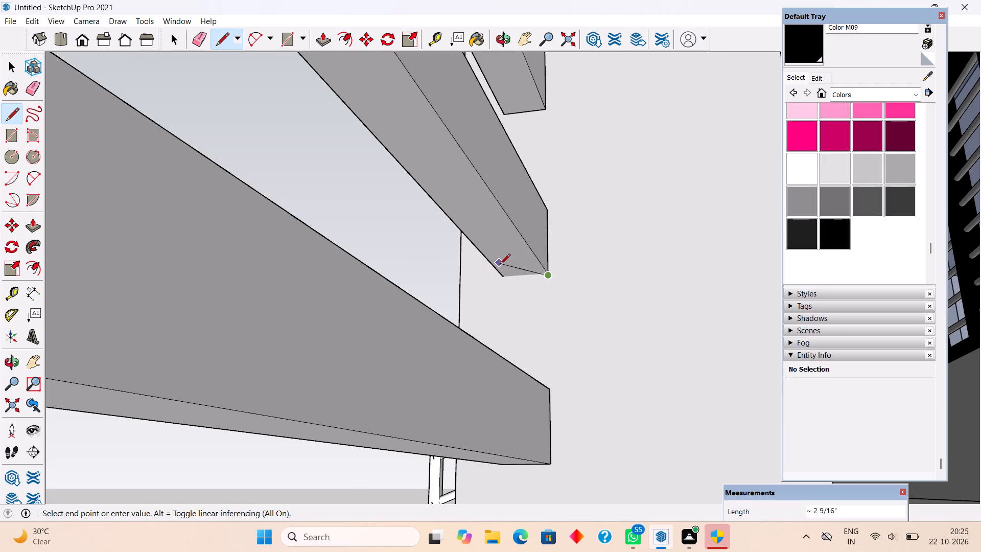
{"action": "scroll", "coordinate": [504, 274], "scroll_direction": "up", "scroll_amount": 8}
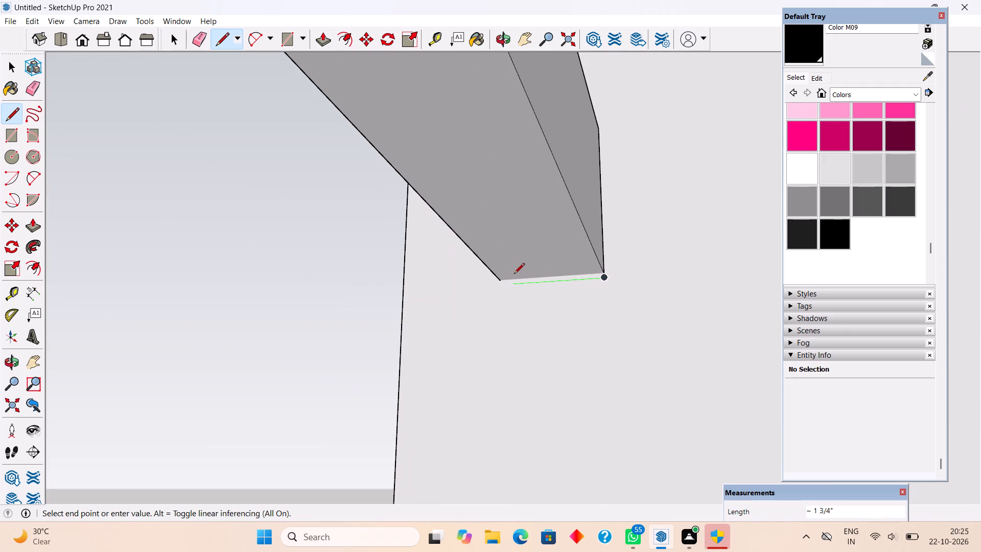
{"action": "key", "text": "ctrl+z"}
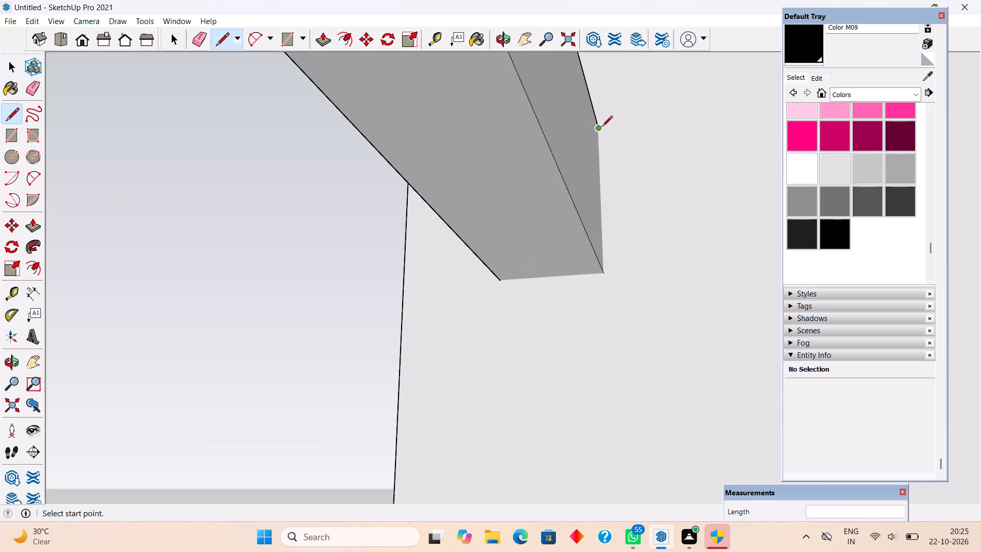
Redraw the fourth rail's missing end edges at the column: a 3" vertical edge and a 2" bottom edge.
{"action": "left_click", "coordinate": [601, 127]}
{"action": "scroll", "coordinate": [595, 283], "scroll_direction": "up", "scroll_amount": 6}
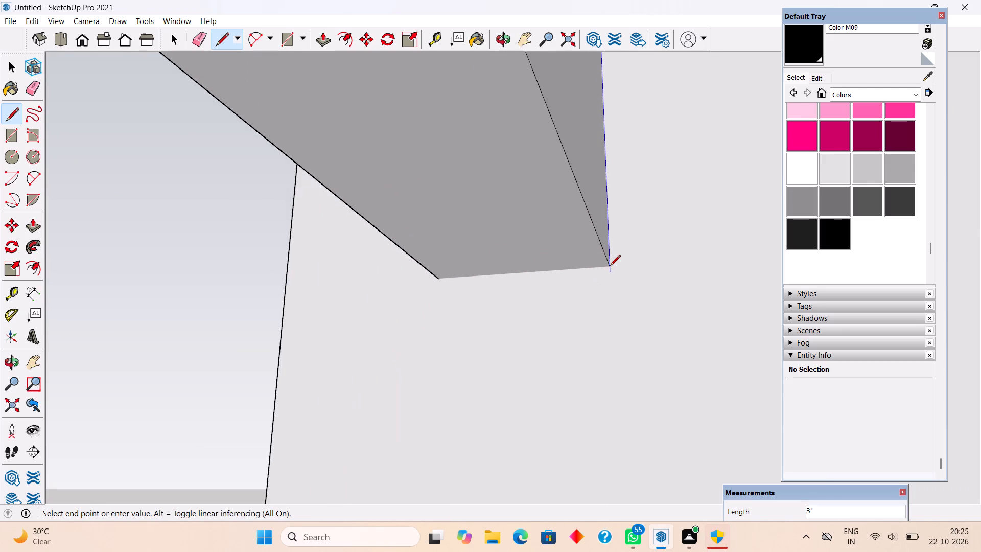
{"action": "scroll", "coordinate": [610, 266], "scroll_direction": "up", "scroll_amount": 3}
{"action": "left_click", "coordinate": [610, 266]}
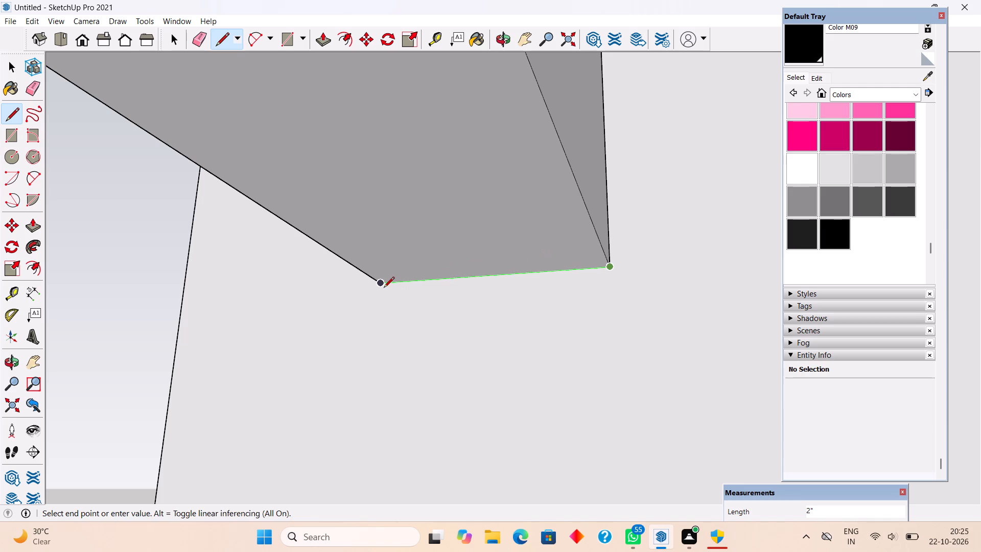
{"action": "left_click", "coordinate": [384, 288]}
{"action": "key", "text": "space"}
{"action": "scroll", "coordinate": [384, 288], "scroll_direction": "down", "scroll_amount": 11}
{"action": "left_click", "coordinate": [274, 295]}
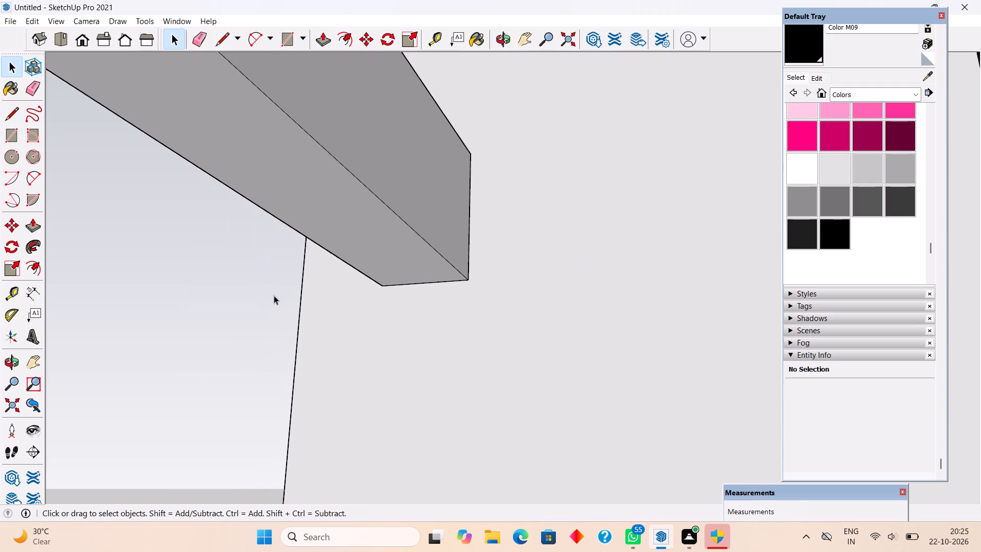
Examine the whole house from the side and front, including the upper balcony's railing and vertical fins.
{"action": "scroll", "coordinate": [331, 275], "scroll_direction": "down", "scroll_amount": 7}
{"action": "scroll", "coordinate": [517, 248], "scroll_direction": "down", "scroll_amount": 5}
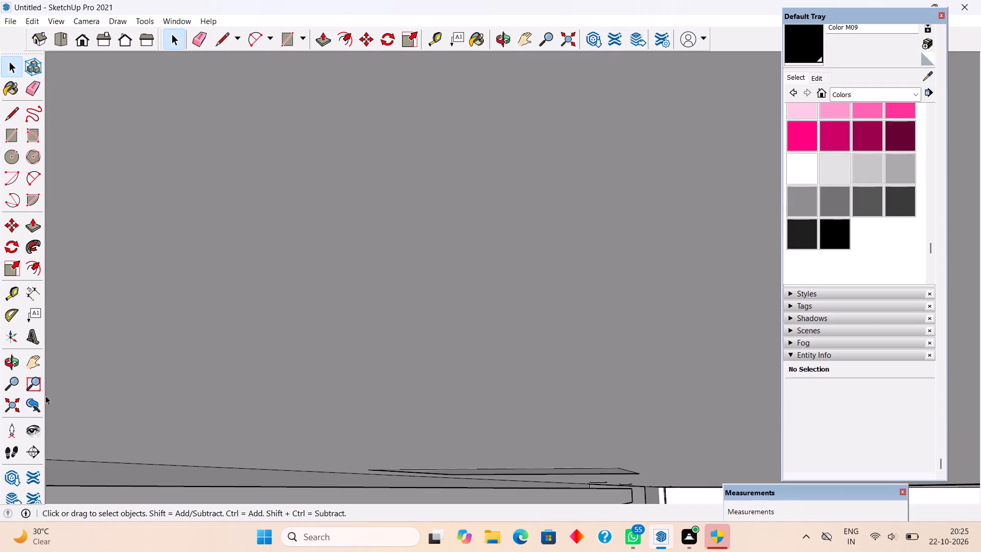
{"action": "left_click", "coordinate": [4, 404]}
{"action": "middle_click_drag", "start_coordinate": [293, 261], "coordinate": [357, 371]}
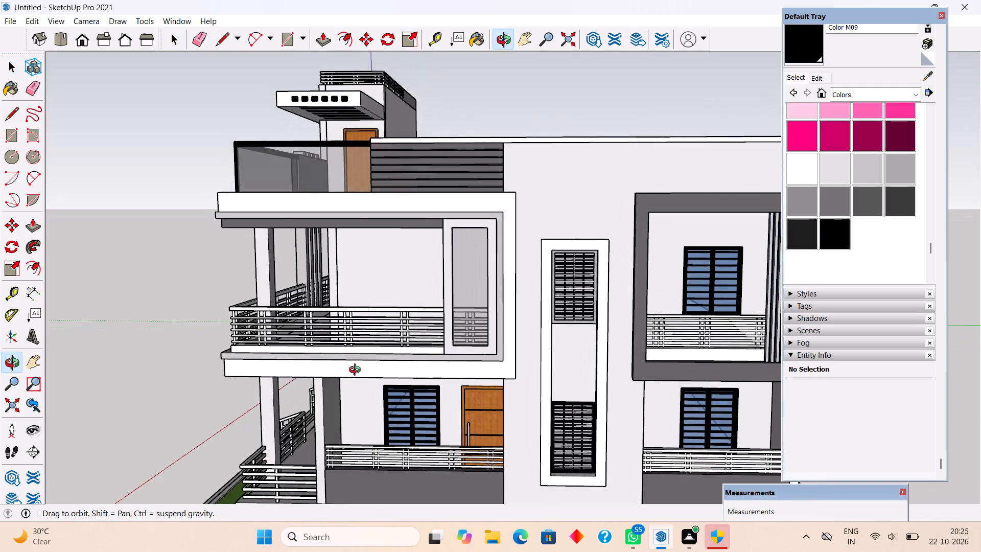
{"action": "middle_click_drag", "start_coordinate": [357, 371], "coordinate": [412, 327]}
{"action": "scroll", "coordinate": [414, 323], "scroll_direction": "down", "scroll_amount": 9}
{"action": "middle_click_drag", "start_coordinate": [328, 324], "coordinate": [410, 334]}
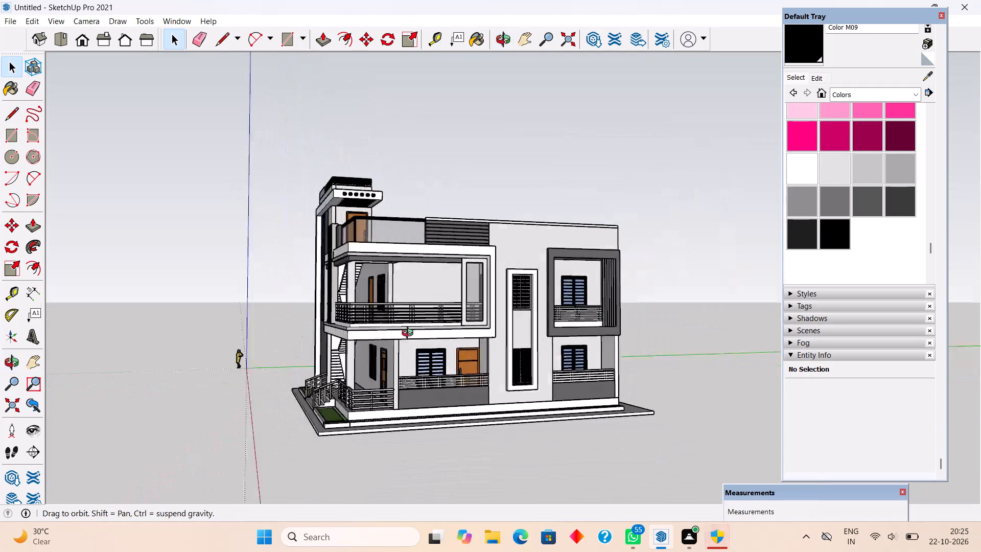
{"action": "middle_click_drag", "start_coordinate": [410, 334], "coordinate": [658, 337]}
{"action": "scroll", "coordinate": [510, 344], "scroll_direction": "up", "scroll_amount": 5}
{"action": "middle_click_drag", "start_coordinate": [507, 324], "coordinate": [543, 372]}
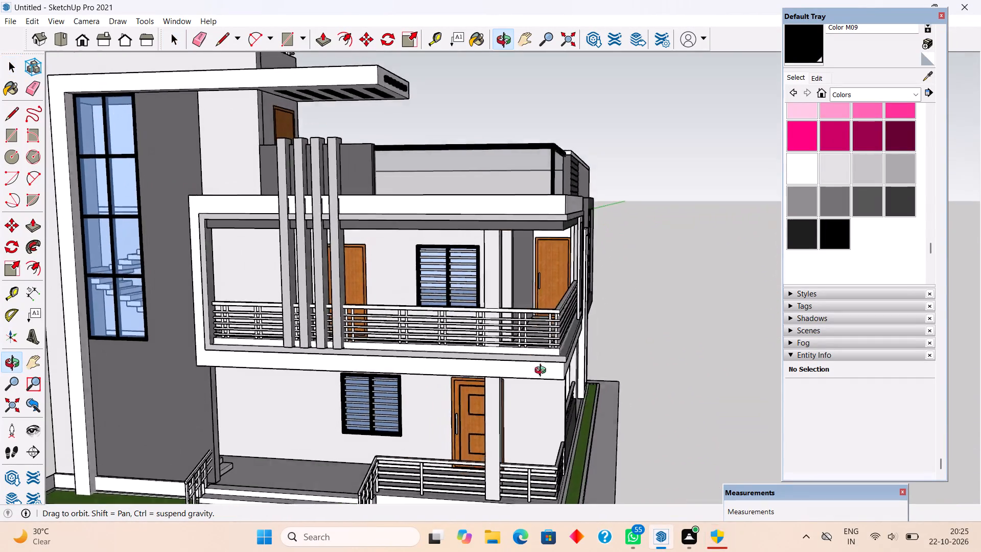
{"action": "middle_click_drag", "start_coordinate": [543, 372], "coordinate": [567, 418]}
{"action": "scroll", "coordinate": [435, 349], "scroll_direction": "up", "scroll_amount": 5}
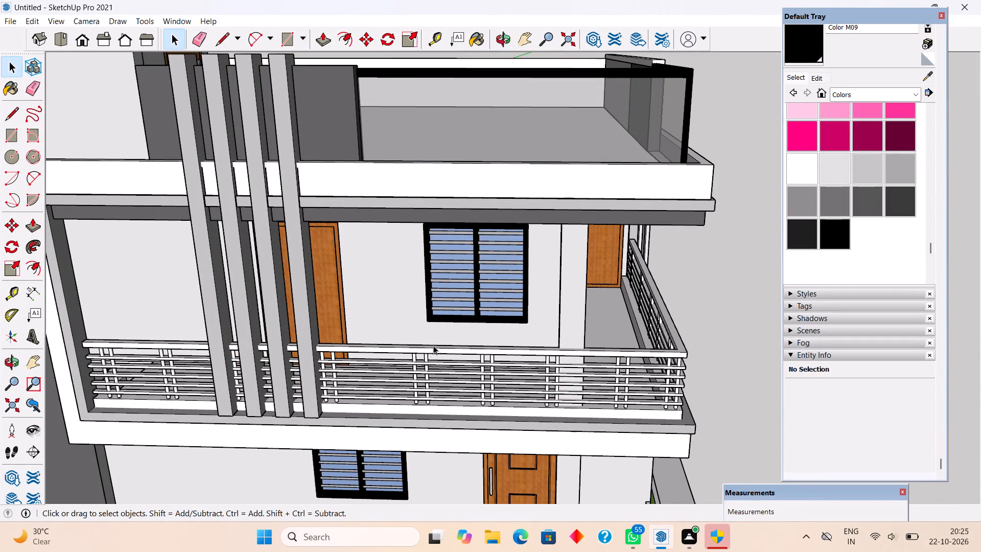
{"action": "scroll", "coordinate": [438, 341], "scroll_direction": "down", "scroll_amount": 2}
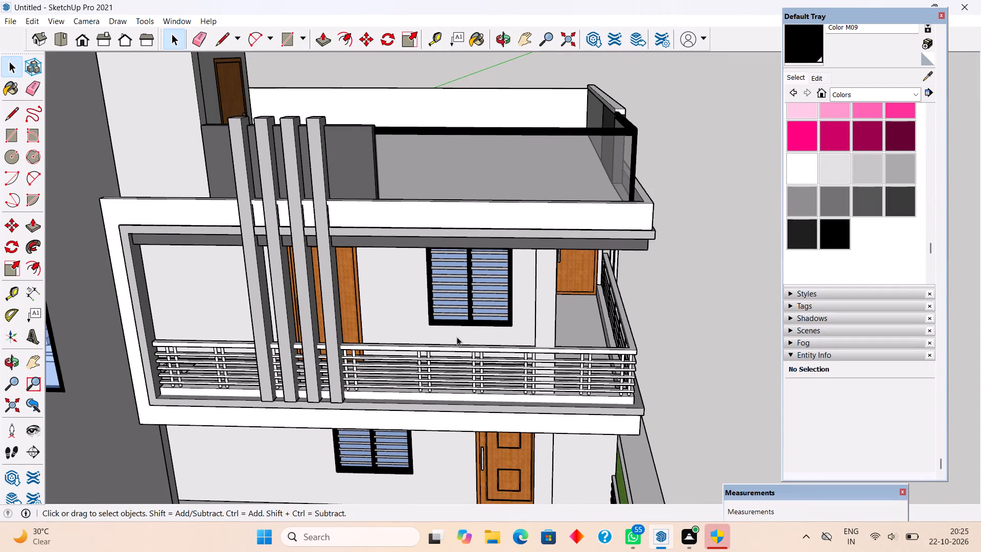
{"action": "middle_click_drag", "start_coordinate": [457, 326], "coordinate": [458, 210]}
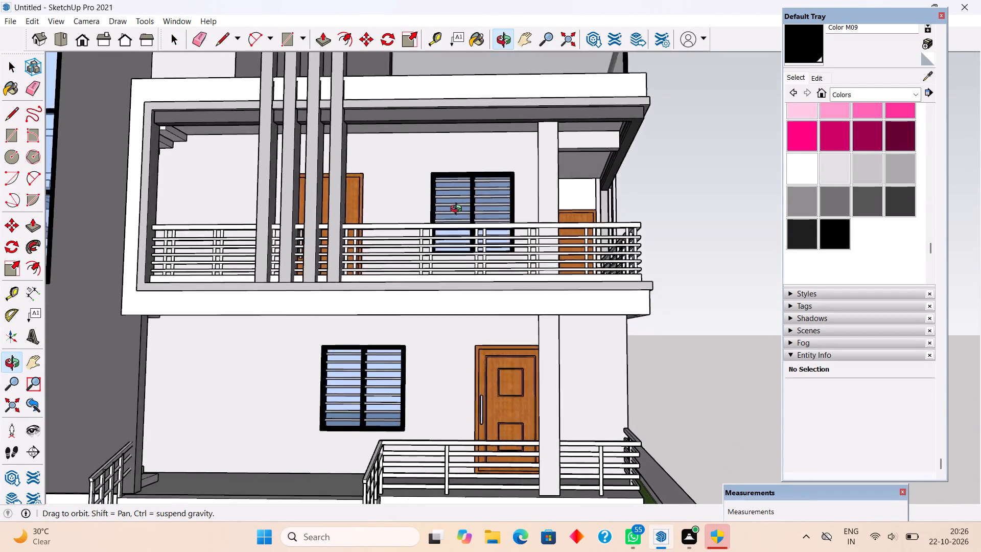
{"action": "middle_click_drag", "start_coordinate": [458, 210], "coordinate": [295, 291]}
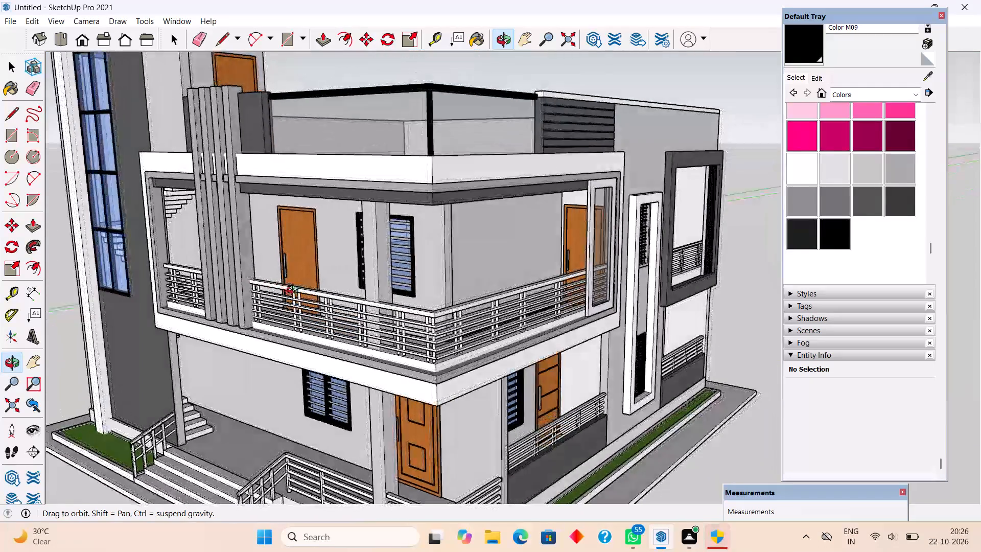
{"action": "middle_click_drag", "start_coordinate": [295, 291], "coordinate": [343, 297]}
{"action": "scroll", "coordinate": [343, 297], "scroll_direction": "down", "scroll_amount": 3}
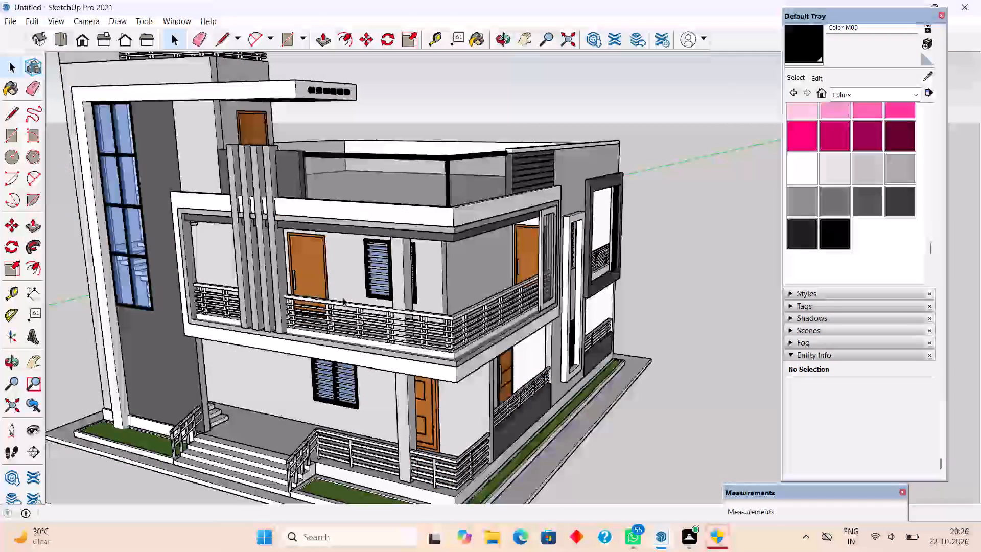
{"action": "scroll", "coordinate": [343, 297], "scroll_direction": "down", "scroll_amount": 4}
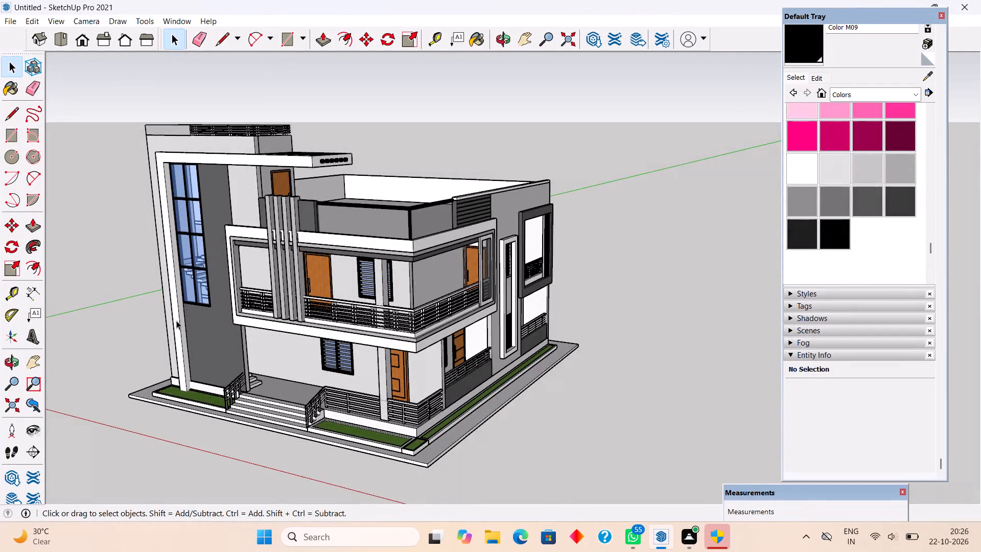
Examine the stair tower, the balcony frame and the undersides of the overhangs from low angles around the house.
{"action": "middle_click_drag", "start_coordinate": [176, 320], "coordinate": [402, 264]}
{"action": "scroll", "coordinate": [395, 335], "scroll_direction": "up", "scroll_amount": 2}
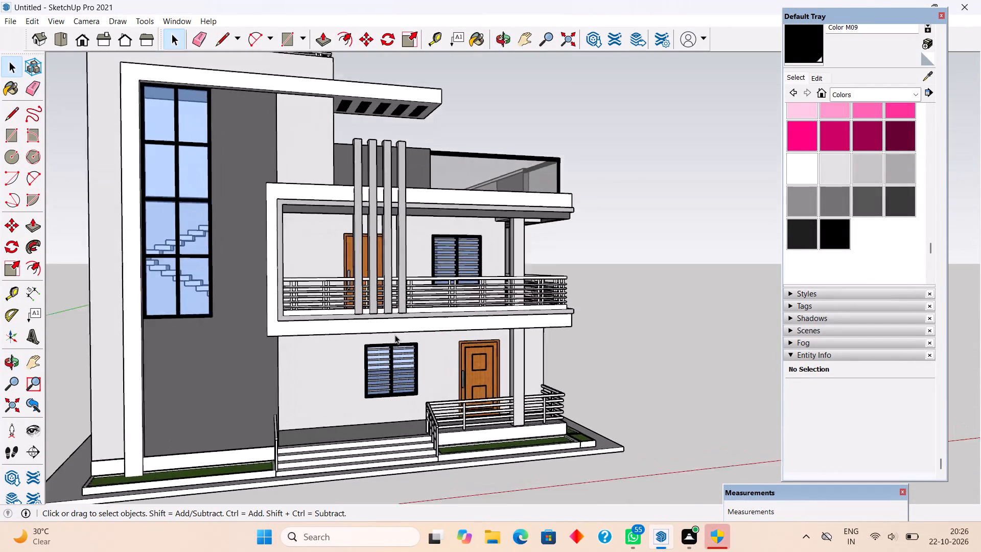
{"action": "scroll", "coordinate": [395, 335], "scroll_direction": "up", "scroll_amount": 3}
{"action": "middle_click_drag", "start_coordinate": [445, 281], "coordinate": [347, 333]}
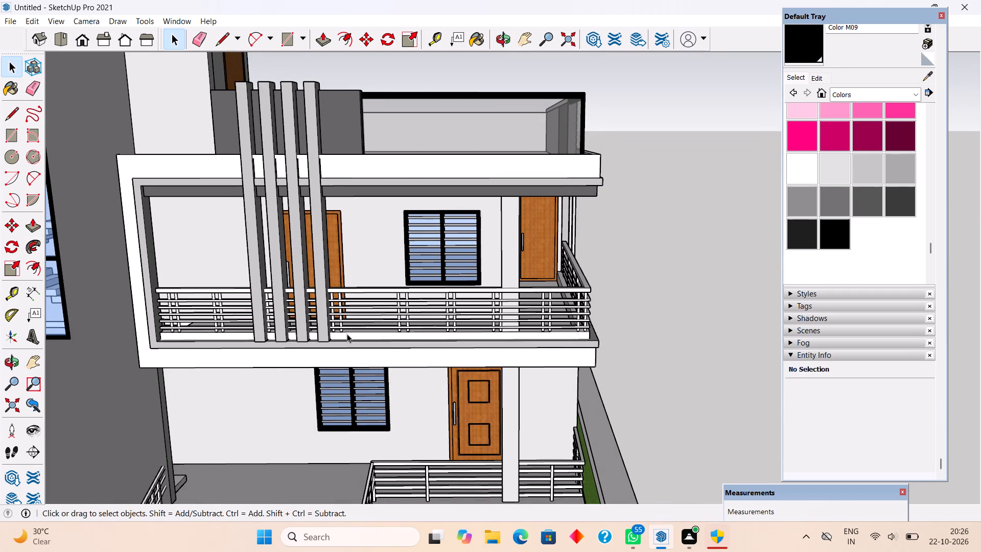
{"action": "scroll", "coordinate": [347, 334], "scroll_direction": "down", "scroll_amount": 4}
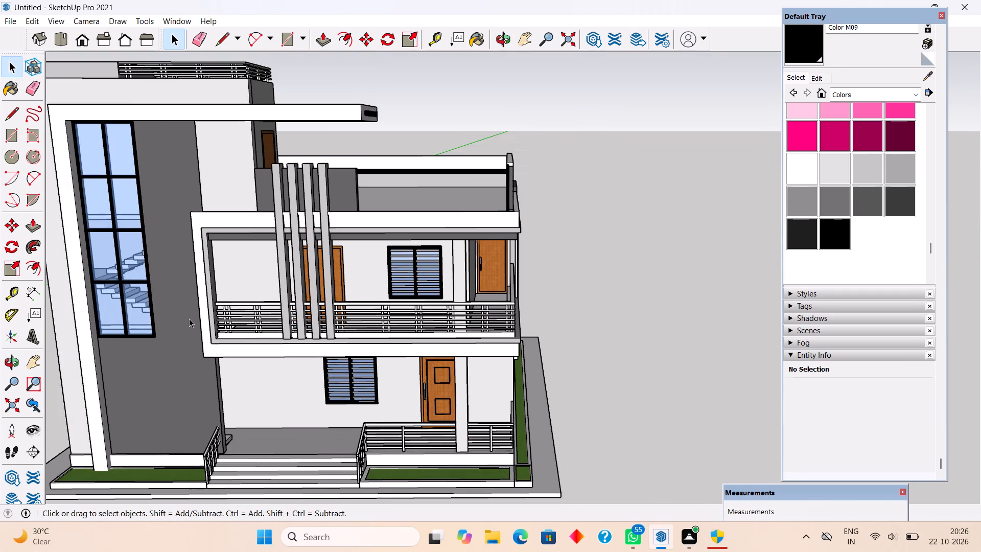
{"action": "scroll", "coordinate": [189, 319], "scroll_direction": "down", "scroll_amount": 2}
{"action": "middle_click_drag", "start_coordinate": [190, 215], "coordinate": [435, 162]}
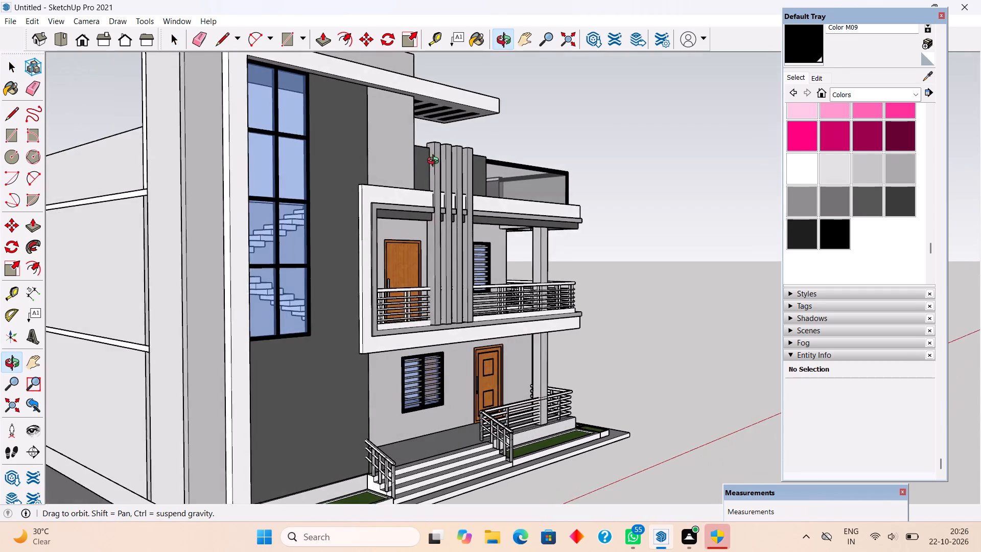
{"action": "middle_click_drag", "start_coordinate": [435, 162], "coordinate": [452, 155]}
{"action": "scroll", "coordinate": [396, 215], "scroll_direction": "up", "scroll_amount": 6}
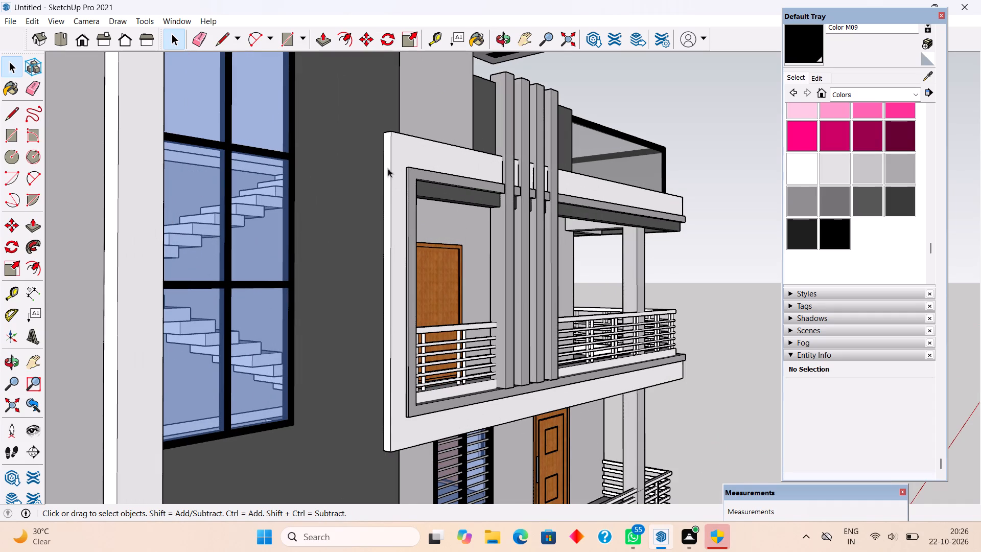
{"action": "scroll", "coordinate": [412, 329], "scroll_direction": "down", "scroll_amount": 4}
{"action": "middle_click_drag", "start_coordinate": [414, 390], "coordinate": [307, 137]}
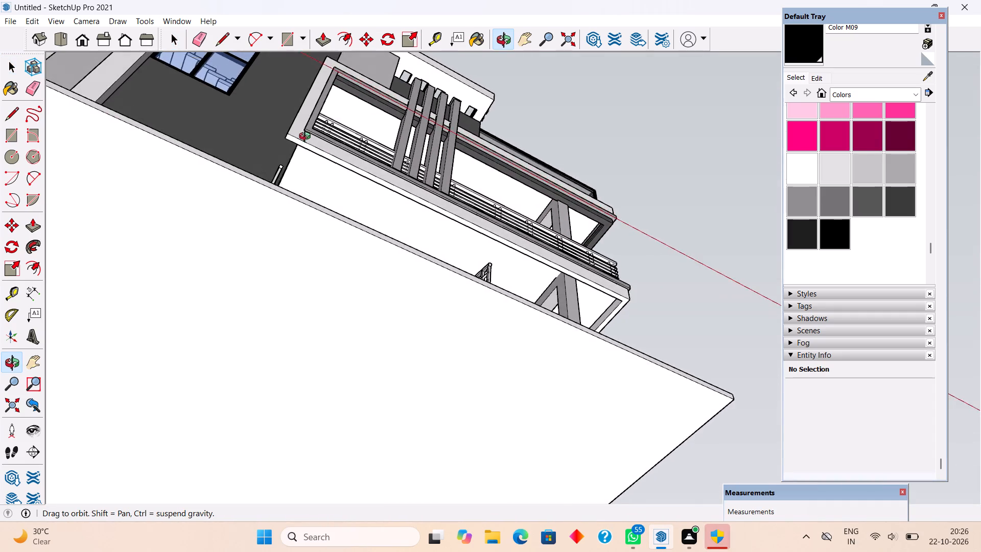
{"action": "middle_click_drag", "start_coordinate": [307, 137], "coordinate": [203, 206]}
{"action": "scroll", "coordinate": [203, 206], "scroll_direction": "down", "scroll_amount": 2}
{"action": "middle_click_drag", "start_coordinate": [549, 268], "coordinate": [354, 276]}
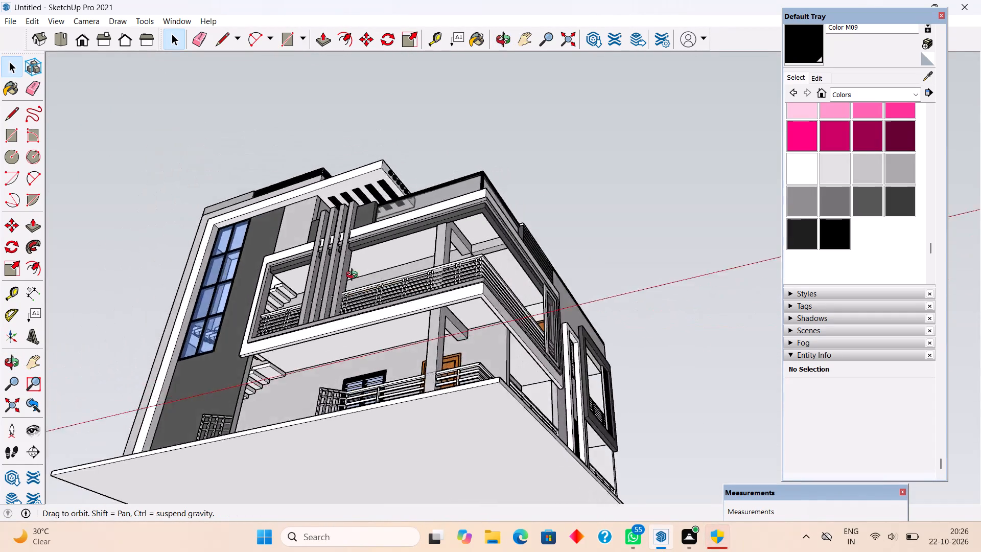
{"action": "middle_click_drag", "start_coordinate": [354, 276], "coordinate": [222, 296]}
{"action": "middle_click_drag", "start_coordinate": [638, 302], "coordinate": [156, 338]}
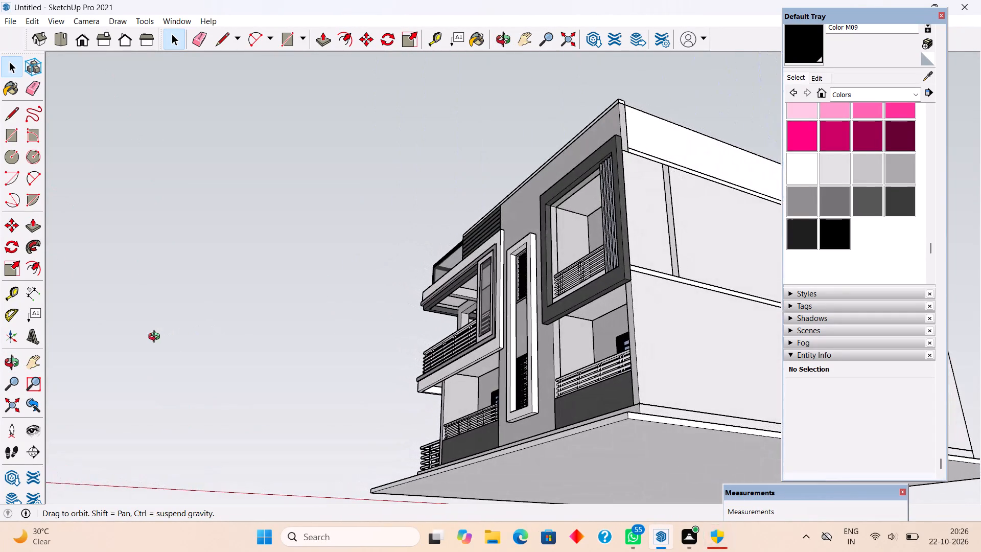
{"action": "middle_click_drag", "start_coordinate": [156, 338], "coordinate": [399, 386]}
Examine the roof terrace, the stair tower and the plain side wall from around the house.
{"action": "scroll", "coordinate": [399, 386], "scroll_direction": "down", "scroll_amount": 3}
{"action": "middle_click_drag", "start_coordinate": [439, 251], "coordinate": [482, 370]}
{"action": "scroll", "coordinate": [458, 306], "scroll_direction": "down", "scroll_amount": 1}
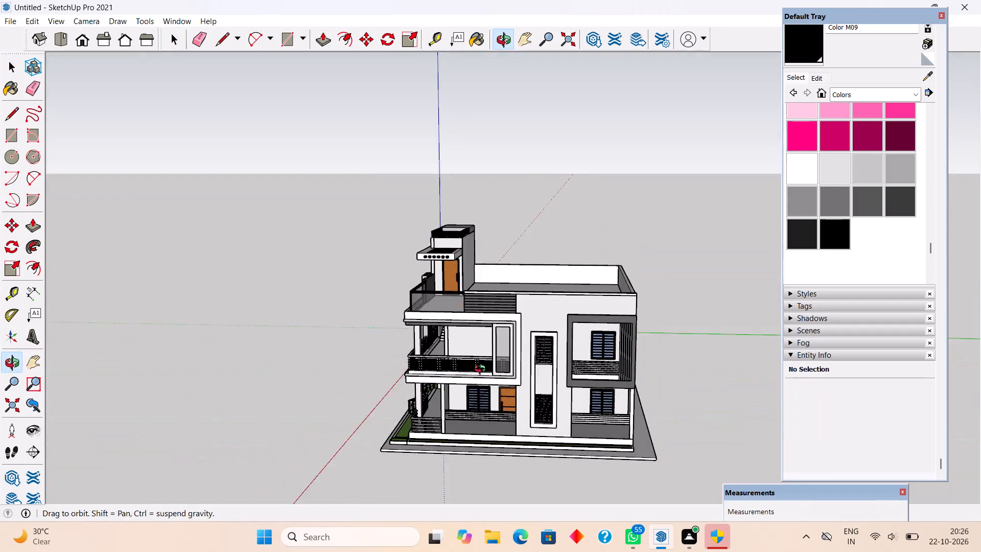
{"action": "middle_click_drag", "start_coordinate": [482, 370], "coordinate": [637, 410]}
{"action": "scroll", "coordinate": [500, 358], "scroll_direction": "up", "scroll_amount": 6}
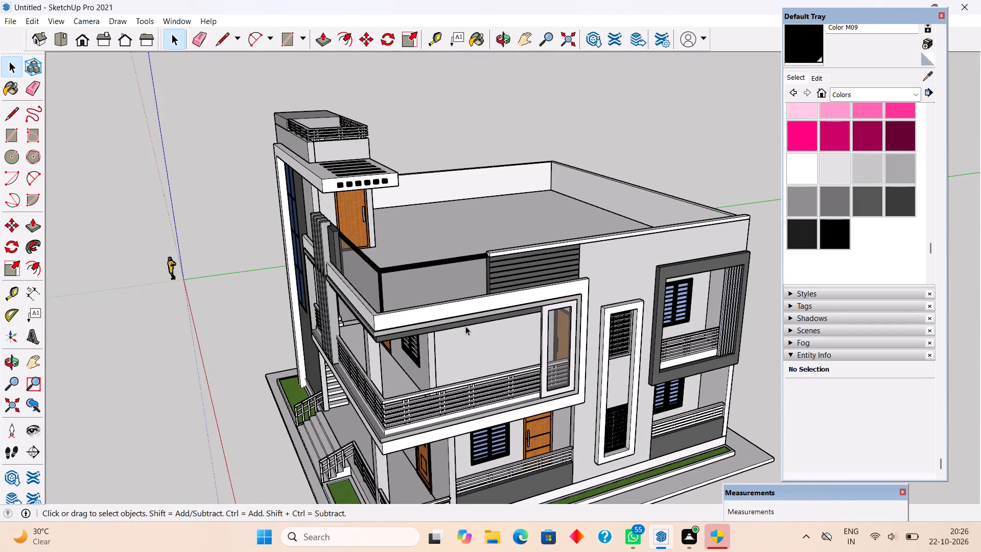
{"action": "middle_click_drag", "start_coordinate": [466, 325], "coordinate": [711, 348]}
{"action": "middle_click_drag", "start_coordinate": [528, 320], "coordinate": [576, 308]}
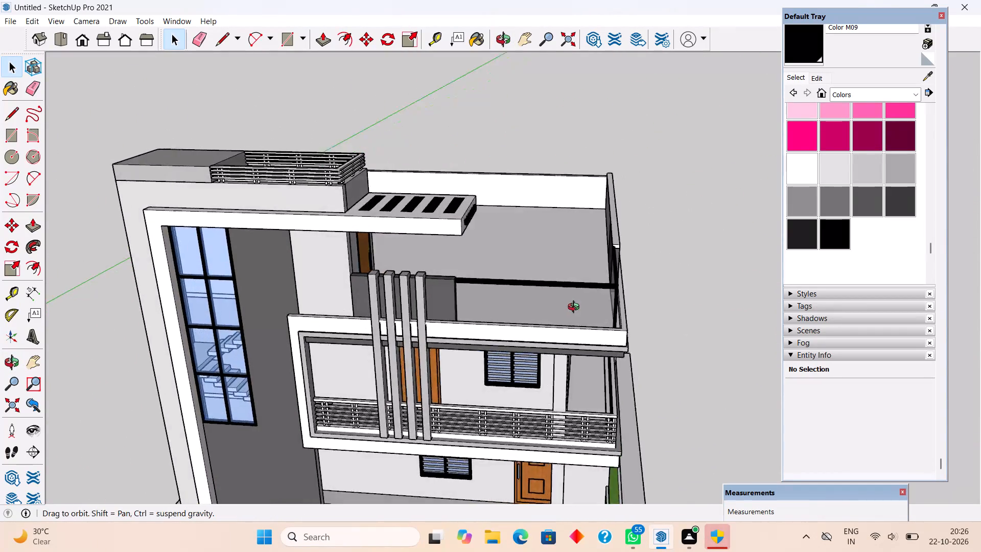
{"action": "middle_click_drag", "start_coordinate": [576, 308], "coordinate": [687, 266]}
{"action": "scroll", "coordinate": [429, 299], "scroll_direction": "down", "scroll_amount": 4}
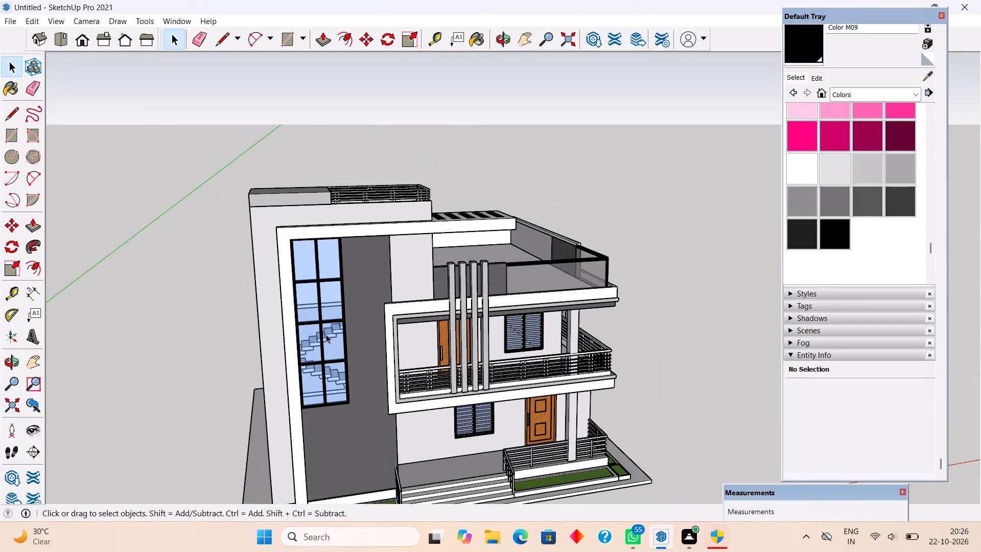
{"action": "middle_click_drag", "start_coordinate": [325, 334], "coordinate": [531, 293]}
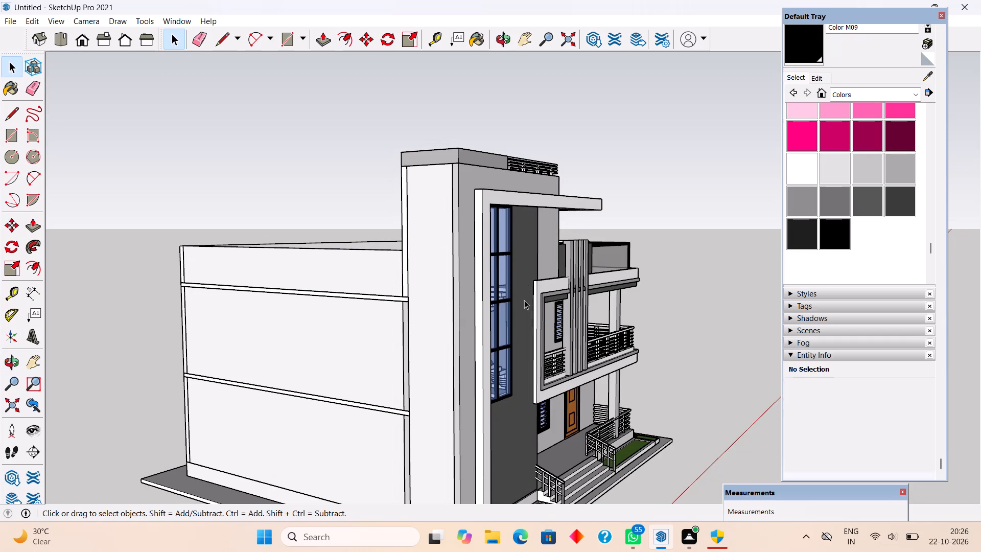
{"action": "scroll", "coordinate": [412, 194], "scroll_direction": "down", "scroll_amount": 5}
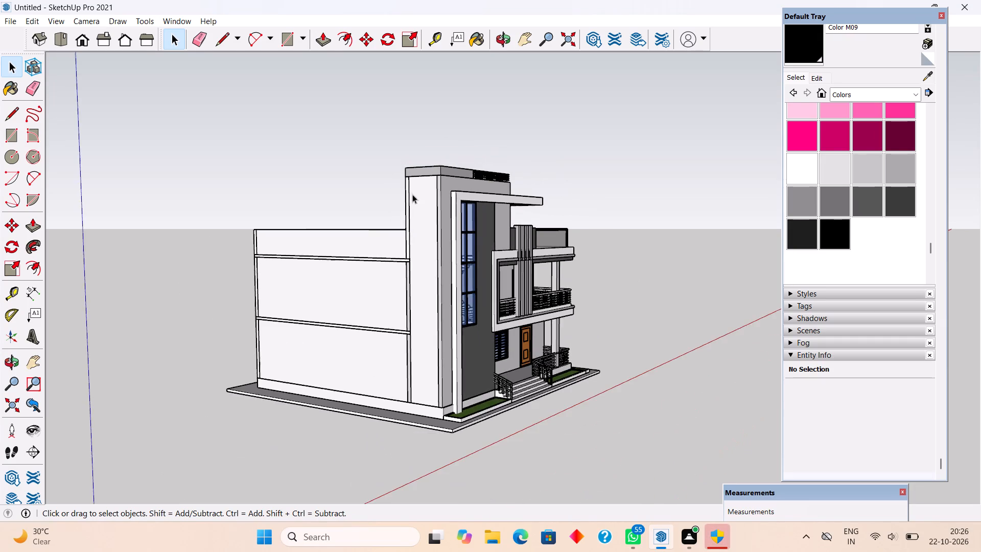
{"action": "middle_click_drag", "start_coordinate": [423, 212], "coordinate": [376, 264]}
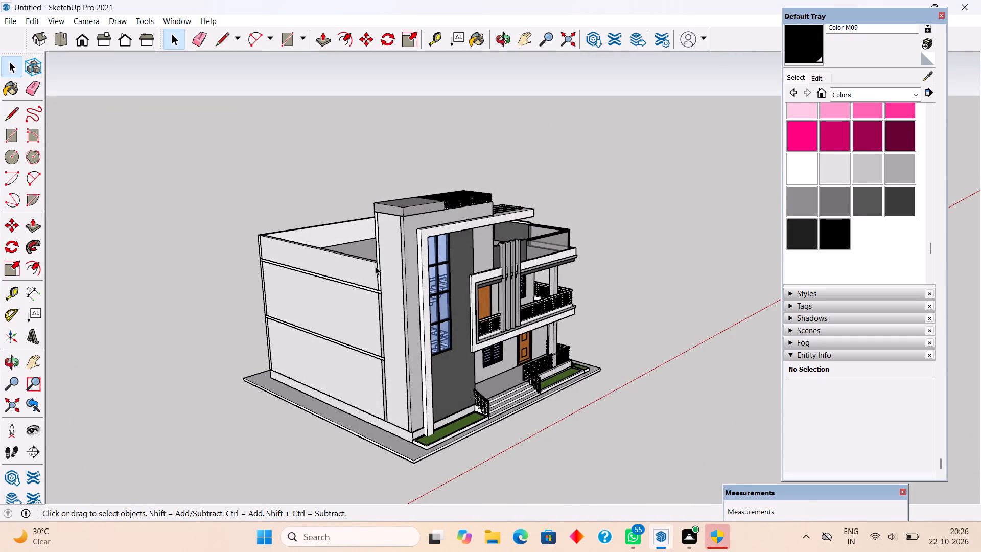
{"action": "scroll", "coordinate": [496, 357], "scroll_direction": "up", "scroll_amount": 3}
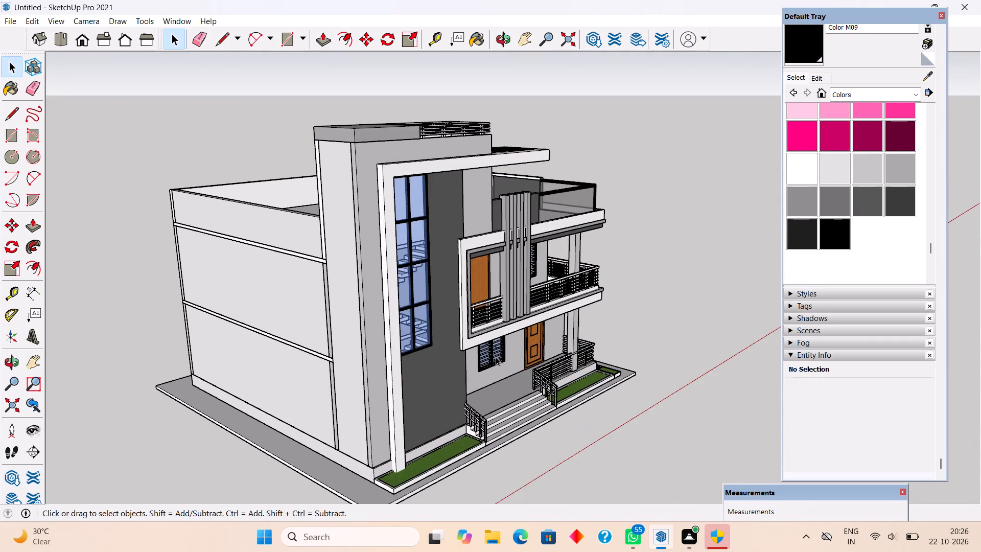
{"action": "scroll", "coordinate": [516, 387], "scroll_direction": "up", "scroll_amount": 1}
Examine the front and side facades from the porch corner, including the balcony railing and the dark-framed side opening.
{"action": "middle_click_drag", "start_coordinate": [510, 387], "coordinate": [222, 358]}
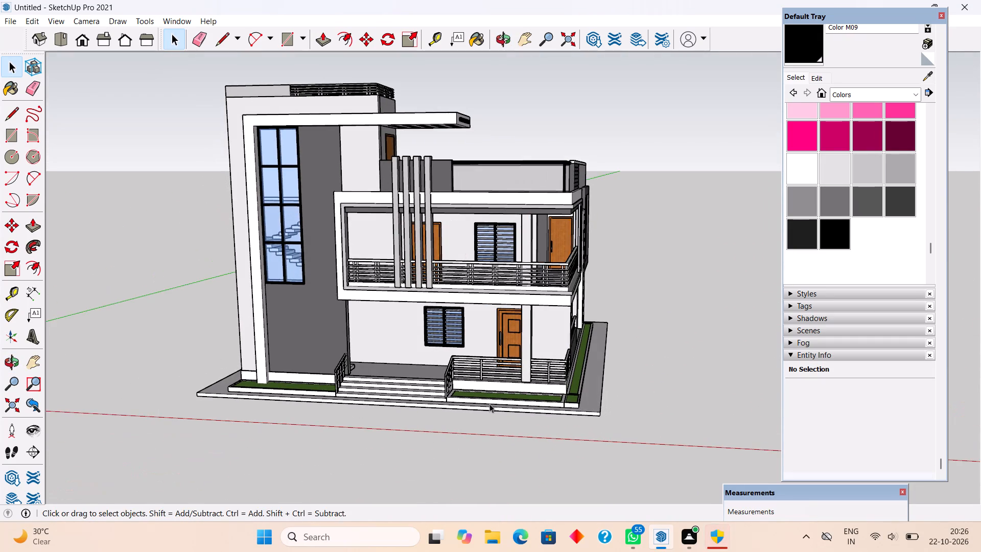
{"action": "middle_click_drag", "start_coordinate": [489, 404], "coordinate": [301, 399]}
{"action": "scroll", "coordinate": [301, 399], "scroll_direction": "up", "scroll_amount": 3}
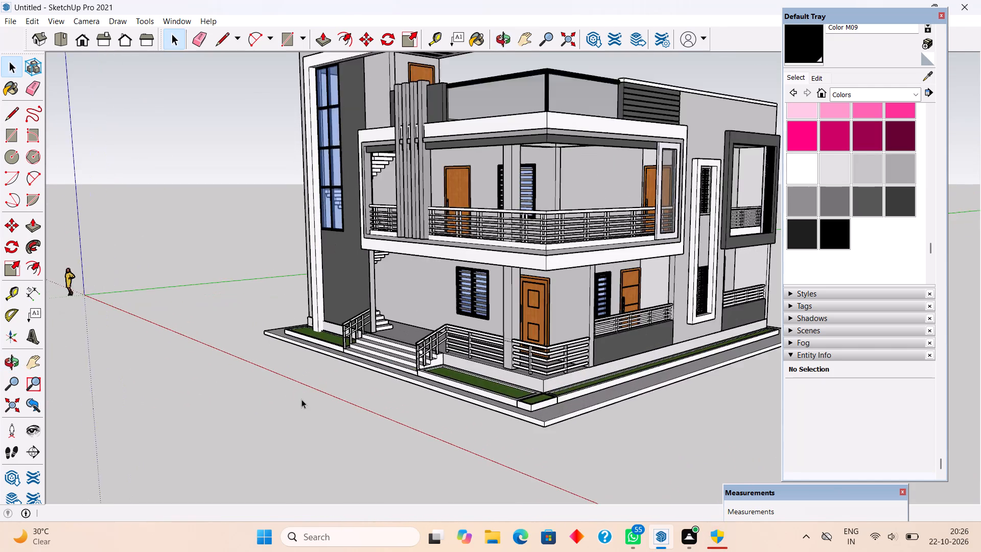
{"action": "scroll", "coordinate": [301, 399], "scroll_direction": "up", "scroll_amount": 1}
{"action": "scroll", "coordinate": [332, 247], "scroll_direction": "up", "scroll_amount": 3}
{"action": "scroll", "coordinate": [267, 201], "scroll_direction": "down", "scroll_amount": 6}
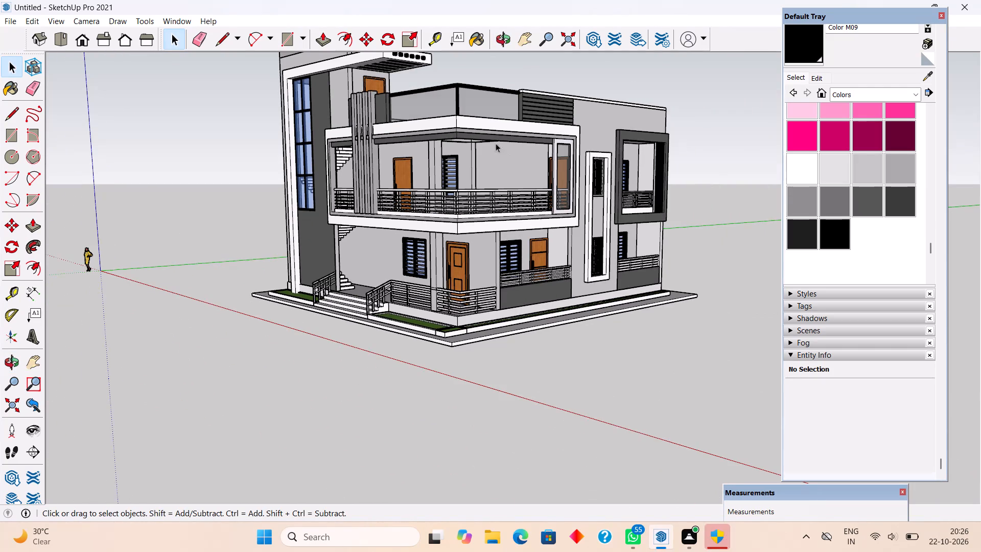
{"action": "scroll", "coordinate": [481, 167], "scroll_direction": "down", "scroll_amount": 4}
{"action": "scroll", "coordinate": [386, 48], "scroll_direction": "up", "scroll_amount": 7}
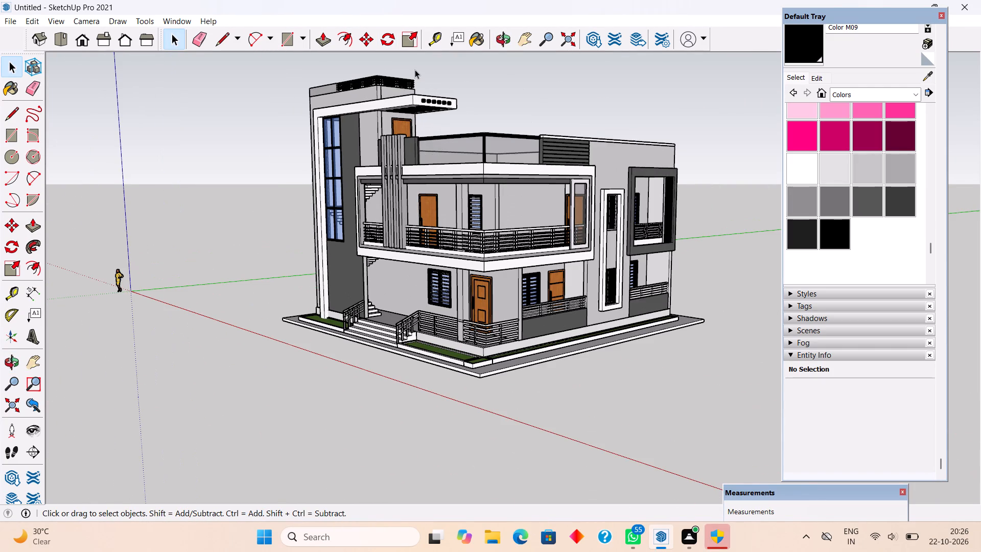
{"action": "scroll", "coordinate": [531, 229], "scroll_direction": "up", "scroll_amount": 3}
{"action": "middle_click_drag", "start_coordinate": [599, 259], "coordinate": [591, 224]}
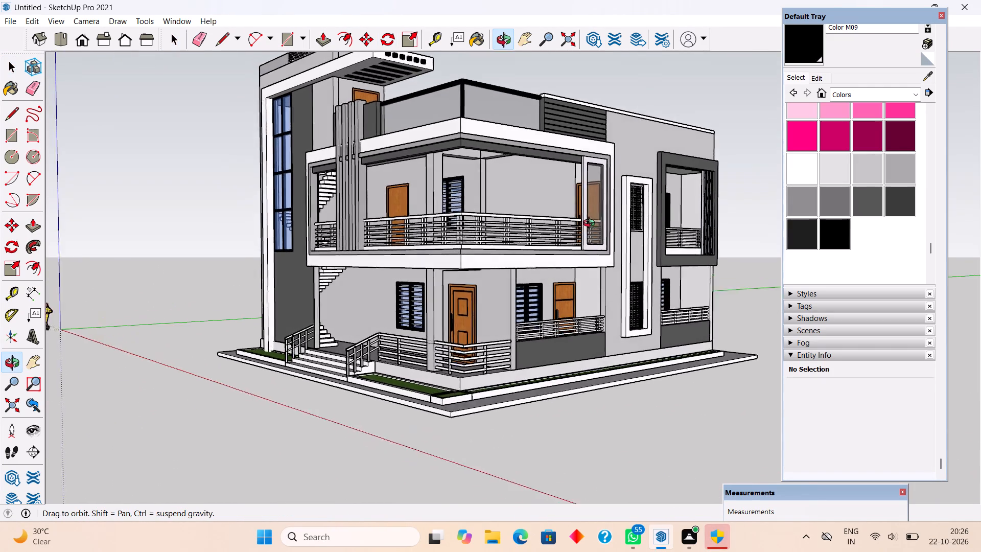
{"action": "middle_click_drag", "start_coordinate": [591, 224], "coordinate": [665, 251]}
{"action": "scroll", "coordinate": [662, 249], "scroll_direction": "up", "scroll_amount": 6}
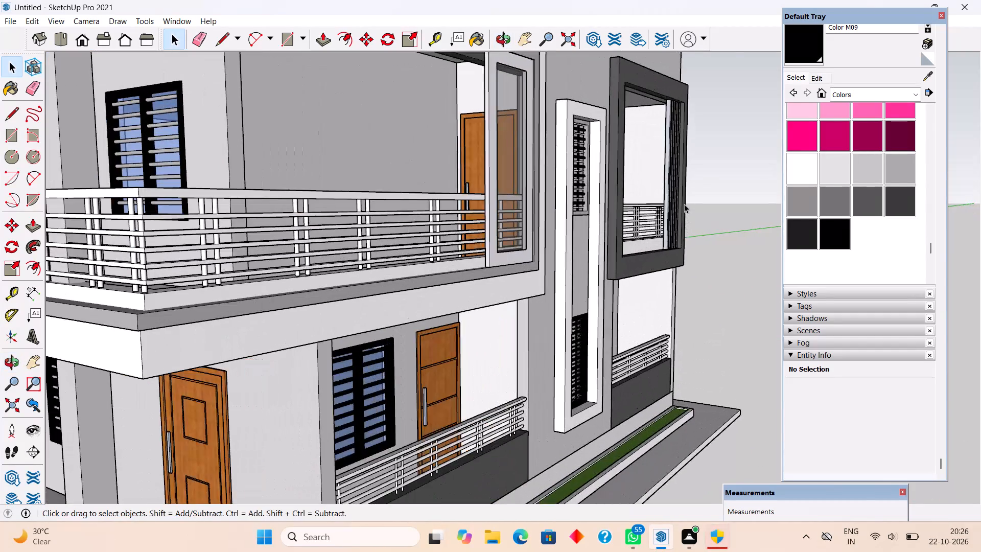
Examine the side facade and the whole house from the porch corner, including the dark-framed opening and the roof terrace.
{"action": "middle_click_drag", "start_coordinate": [662, 201], "coordinate": [475, 210]}
{"action": "scroll", "coordinate": [461, 215], "scroll_direction": "down", "scroll_amount": 2}
{"action": "scroll", "coordinate": [394, 218], "scroll_direction": "down", "scroll_amount": 2}
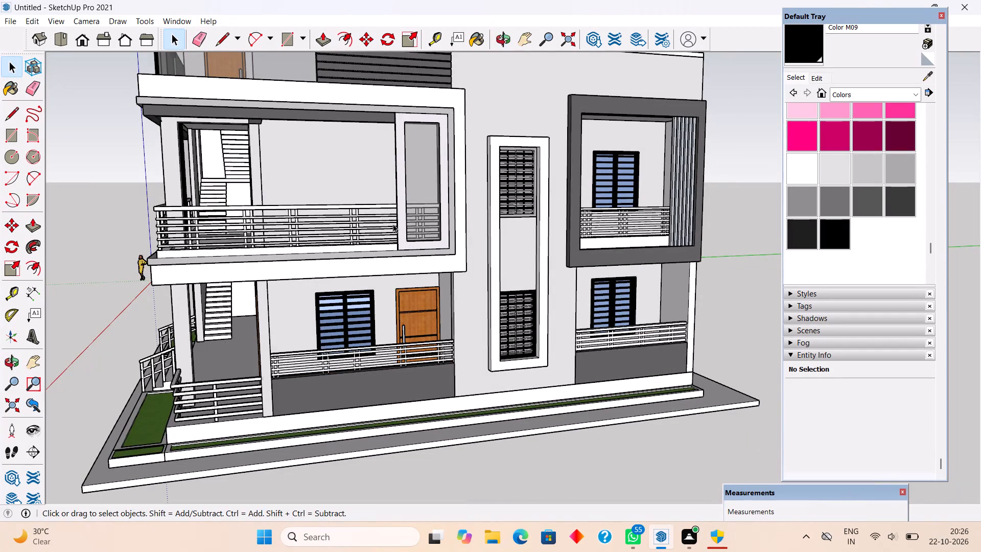
{"action": "scroll", "coordinate": [393, 225], "scroll_direction": "down", "scroll_amount": 3}
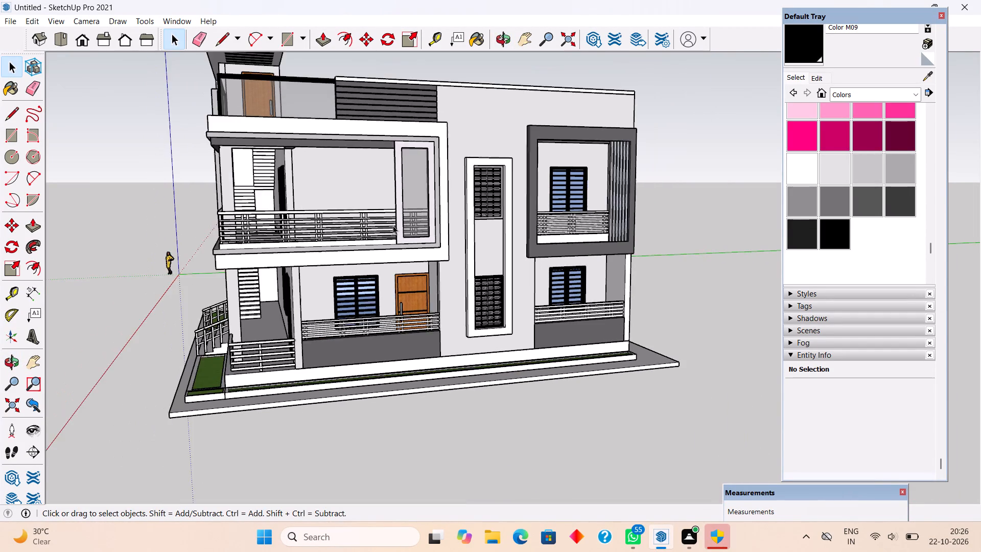
{"action": "scroll", "coordinate": [393, 225], "scroll_direction": "down", "scroll_amount": 1}
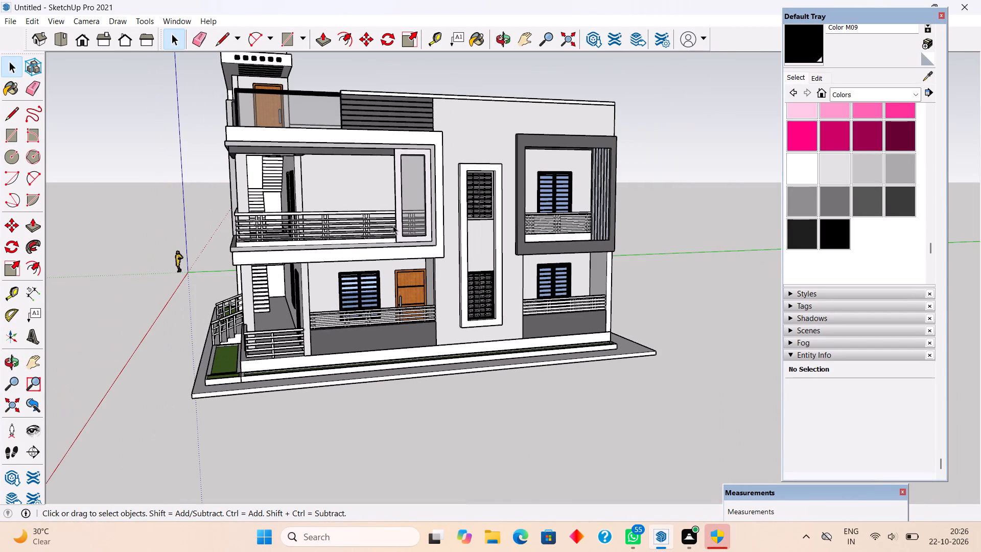
{"action": "scroll", "coordinate": [393, 225], "scroll_direction": "down", "scroll_amount": 1}
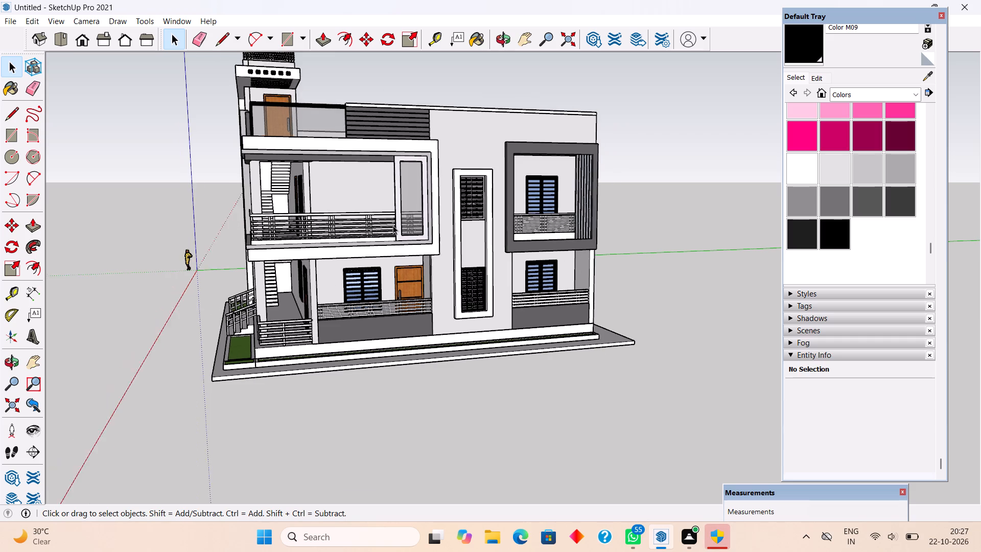
{"action": "scroll", "coordinate": [393, 225], "scroll_direction": "down", "scroll_amount": 1}
{"action": "middle_click_drag", "start_coordinate": [395, 229], "coordinate": [507, 256]}
{"action": "scroll", "coordinate": [507, 256], "scroll_direction": "down", "scroll_amount": 2}
{"action": "middle_click_drag", "start_coordinate": [515, 175], "coordinate": [587, 194]}
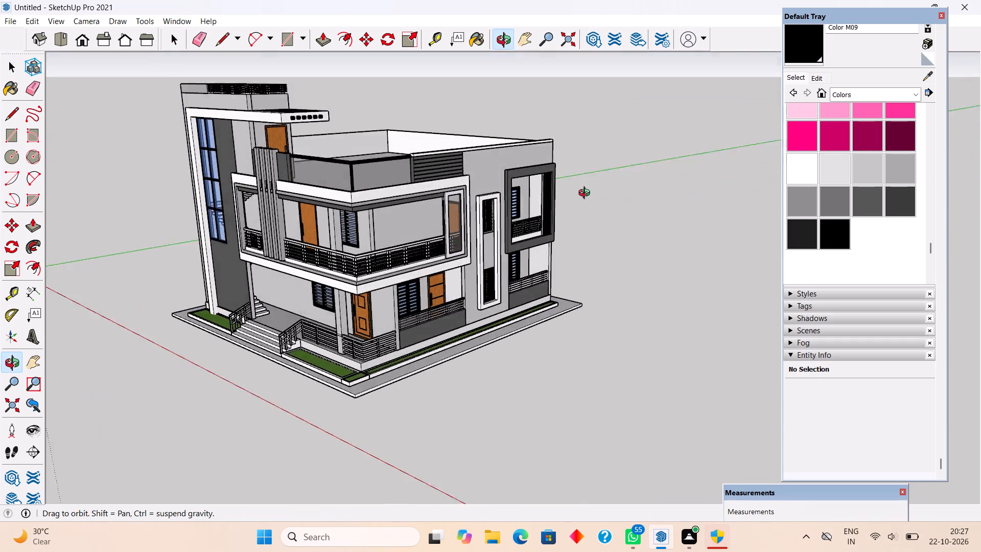
{"action": "middle_click_drag", "start_coordinate": [587, 194], "coordinate": [648, 204]}
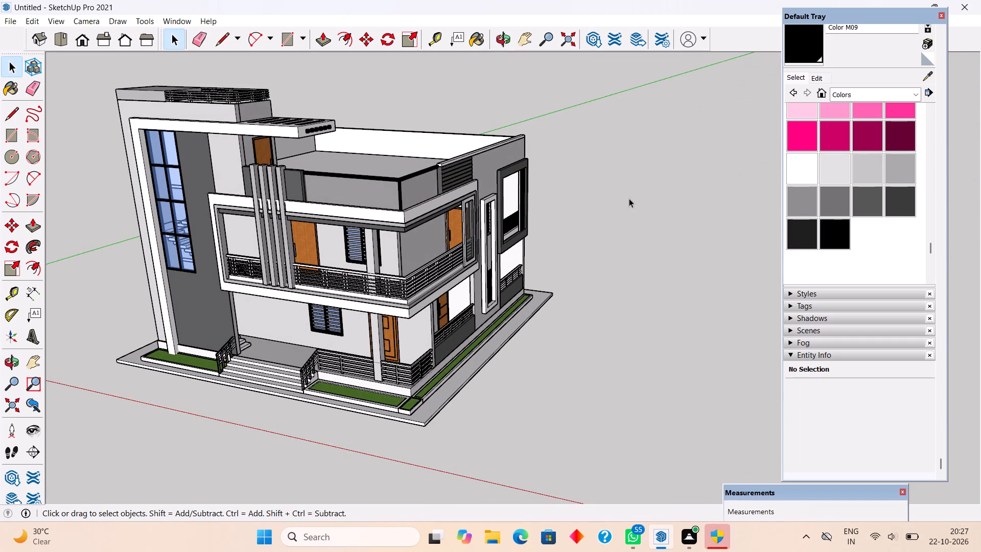
Examine the front facade from high and low angles, including the balcony fins, the stair tower window and the entrance steps.
{"action": "scroll", "coordinate": [461, 198], "scroll_direction": "up", "scroll_amount": 3}
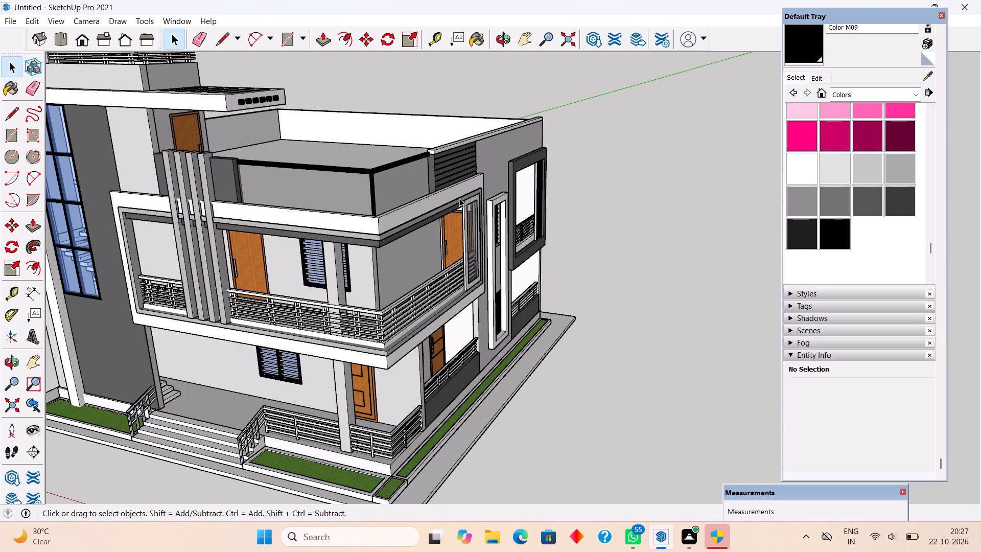
{"action": "middle_click_drag", "start_coordinate": [430, 197], "coordinate": [543, 143]}
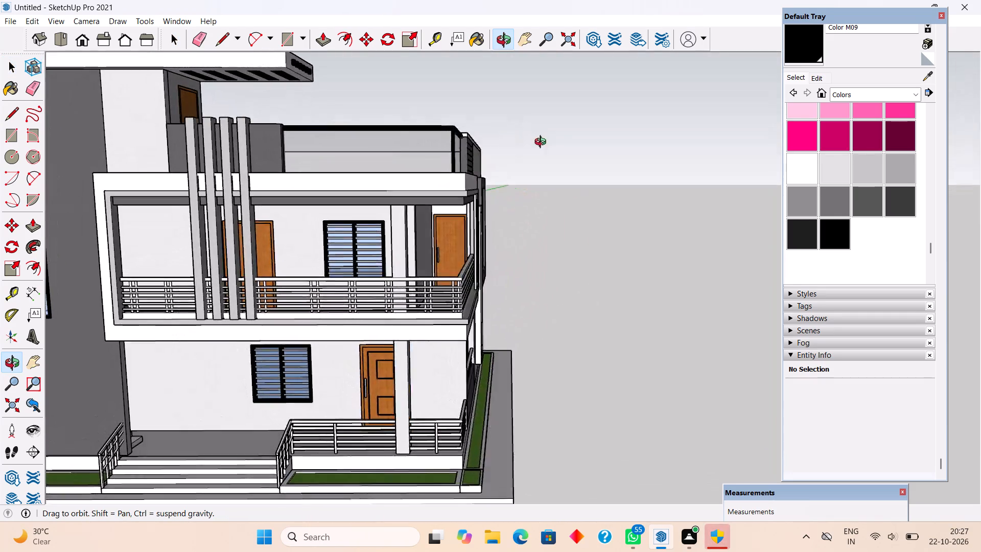
{"action": "middle_click_drag", "start_coordinate": [543, 143], "coordinate": [558, 171]}
{"action": "scroll", "coordinate": [442, 191], "scroll_direction": "down", "scroll_amount": 4}
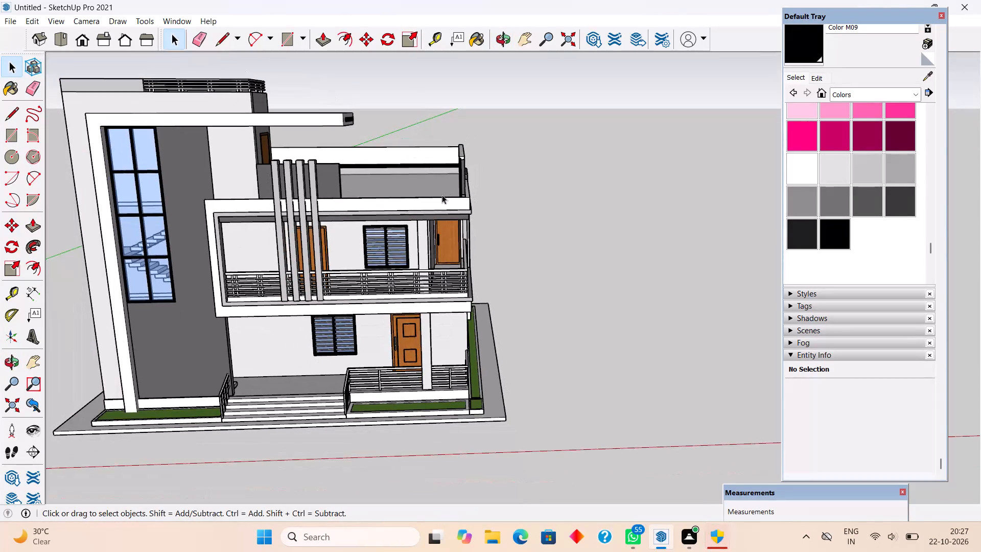
{"action": "middle_click_drag", "start_coordinate": [442, 262], "coordinate": [526, 206]}
{"action": "scroll", "coordinate": [526, 208], "scroll_direction": "down", "scroll_amount": 1}
{"action": "scroll", "coordinate": [526, 208], "scroll_direction": "up", "scroll_amount": 1}
{"action": "scroll", "coordinate": [526, 208], "scroll_direction": "down", "scroll_amount": 1}
{"action": "middle_click_drag", "start_coordinate": [112, 221], "coordinate": [226, 217]}
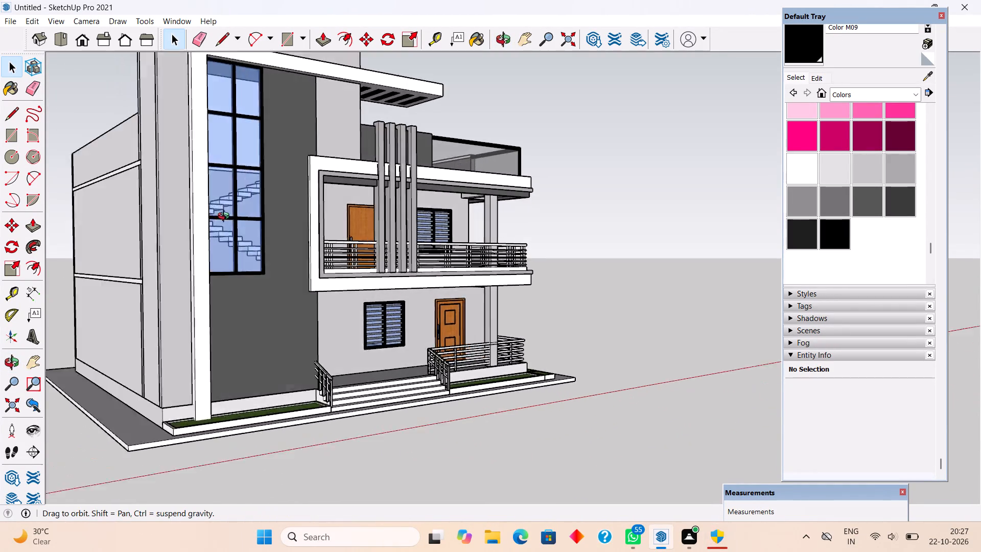
{"action": "middle_click_drag", "start_coordinate": [226, 217], "coordinate": [278, 217]}
Draw the missing edges where the planter curb and plinth meet the white column's outer side, including the 1' 4" vertical and 3" top edge.
{"action": "scroll", "coordinate": [278, 432], "scroll_direction": "up", "scroll_amount": 14}
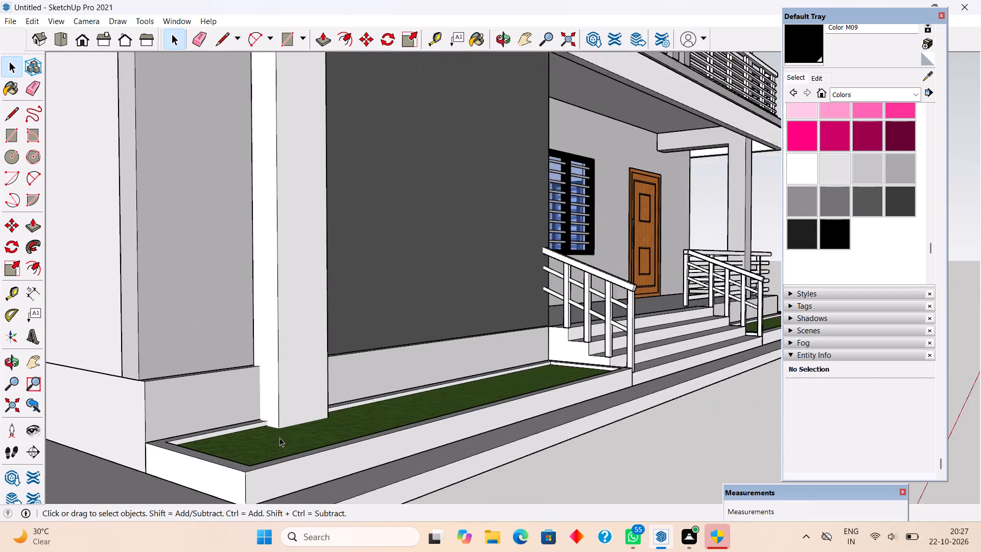
{"action": "scroll", "coordinate": [279, 438], "scroll_direction": "up", "scroll_amount": 3}
{"action": "middle_click_drag", "start_coordinate": [310, 418], "coordinate": [368, 419]}
{"action": "scroll", "coordinate": [368, 419], "scroll_direction": "down", "scroll_amount": 7}
{"action": "middle_click_drag", "start_coordinate": [314, 397], "coordinate": [323, 418]}
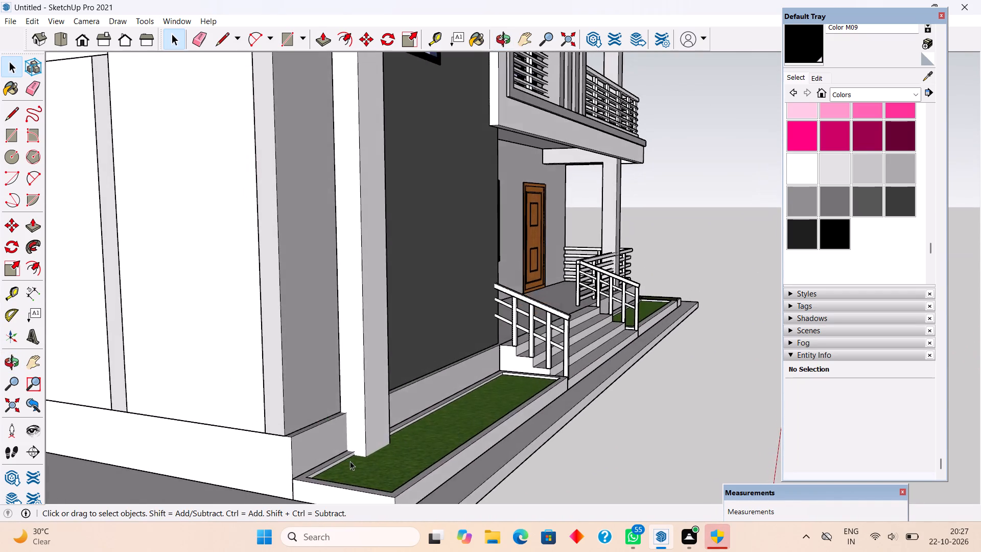
{"action": "scroll", "coordinate": [350, 461], "scroll_direction": "up", "scroll_amount": 14}
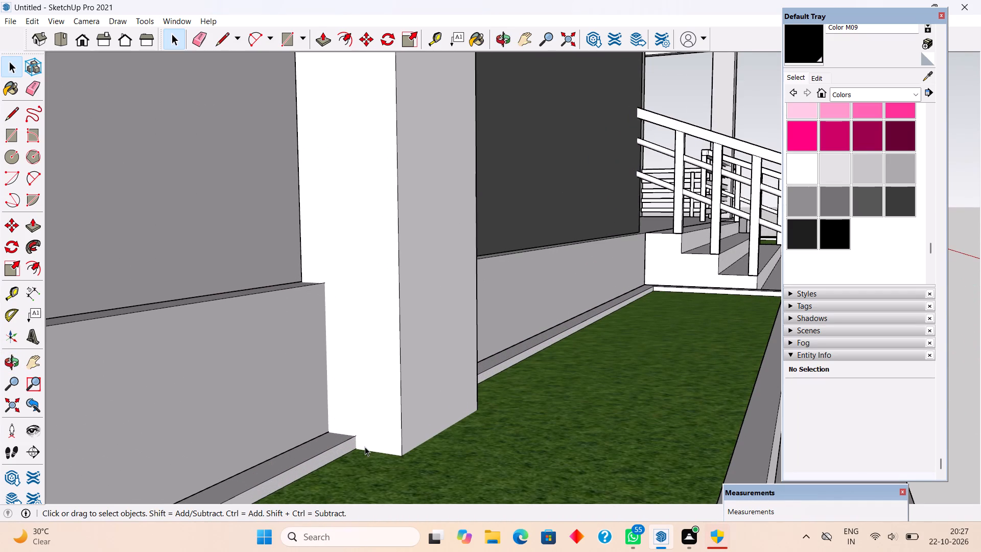
{"action": "key", "text": "l"}
{"action": "left_click", "coordinate": [357, 448]}
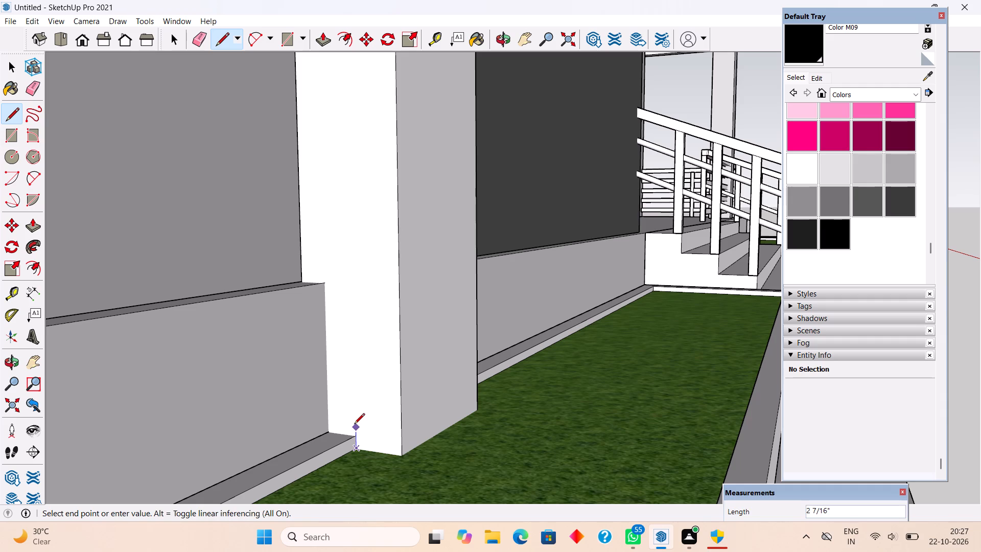
{"action": "left_click", "coordinate": [354, 434]}
{"action": "left_click", "coordinate": [330, 428]}
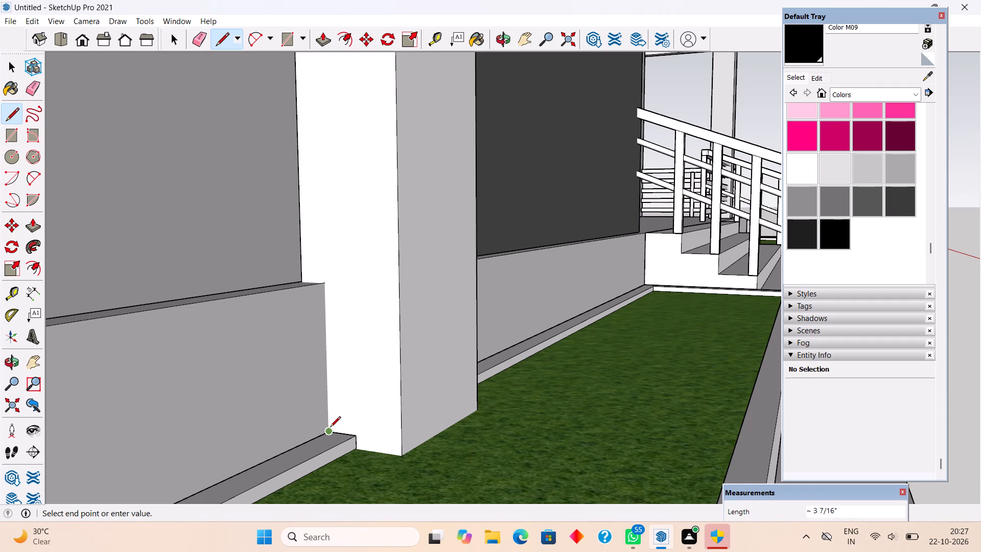
{"action": "left_click", "coordinate": [326, 284]}
{"action": "left_click", "coordinate": [306, 278]}
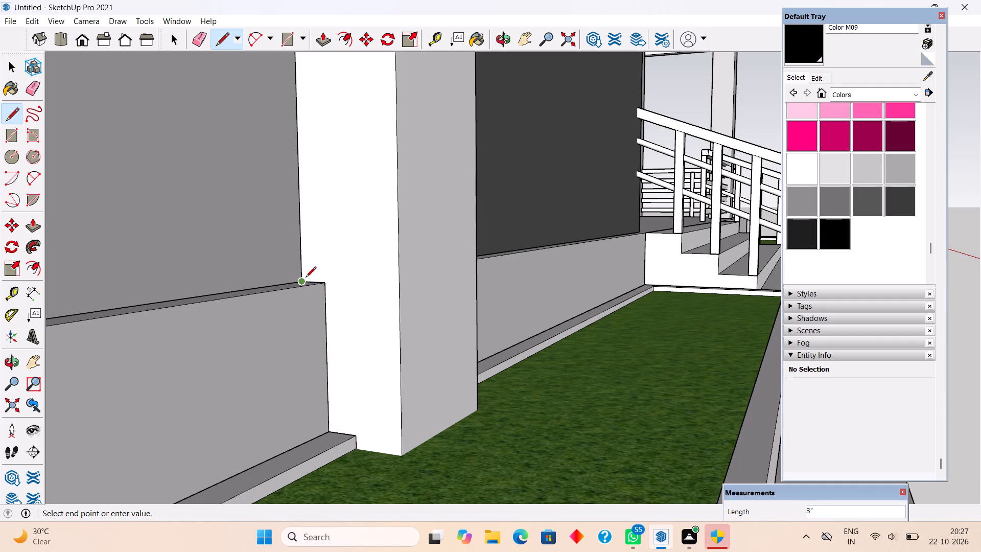
{"action": "key", "text": "space"}
Outline the white column's base on the grass and its step-side junction with the curb and plinth, including the 1' 4" vertical and 3" top edge.
{"action": "middle_click_drag", "start_coordinate": [392, 336], "coordinate": [140, 374]}
{"action": "scroll", "coordinate": [140, 374], "scroll_direction": "down", "scroll_amount": 4}
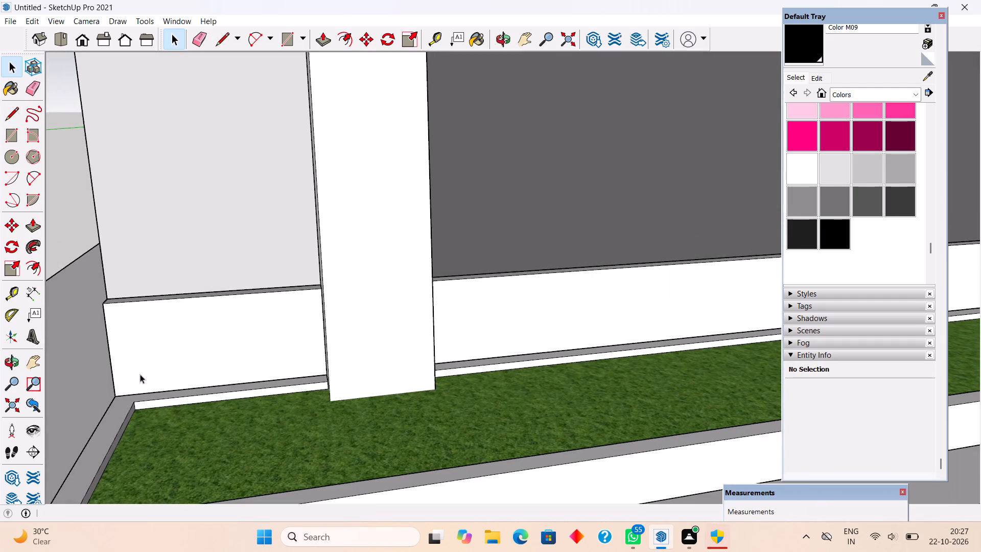
{"action": "middle_click_drag", "start_coordinate": [478, 313], "coordinate": [247, 336]}
{"action": "scroll", "coordinate": [423, 365], "scroll_direction": "up", "scroll_amount": 3}
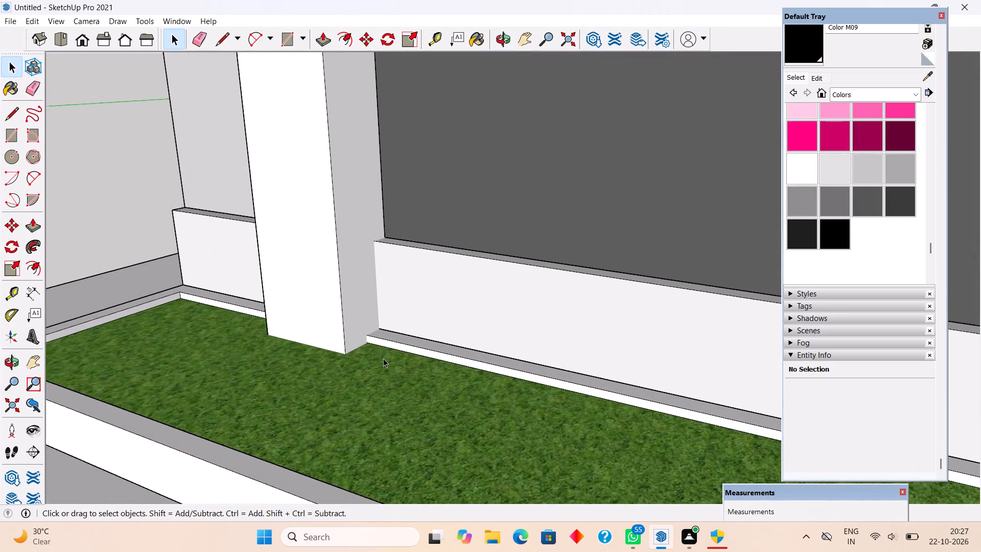
{"action": "scroll", "coordinate": [383, 358], "scroll_direction": "up", "scroll_amount": 2}
{"action": "key", "text": "l"}
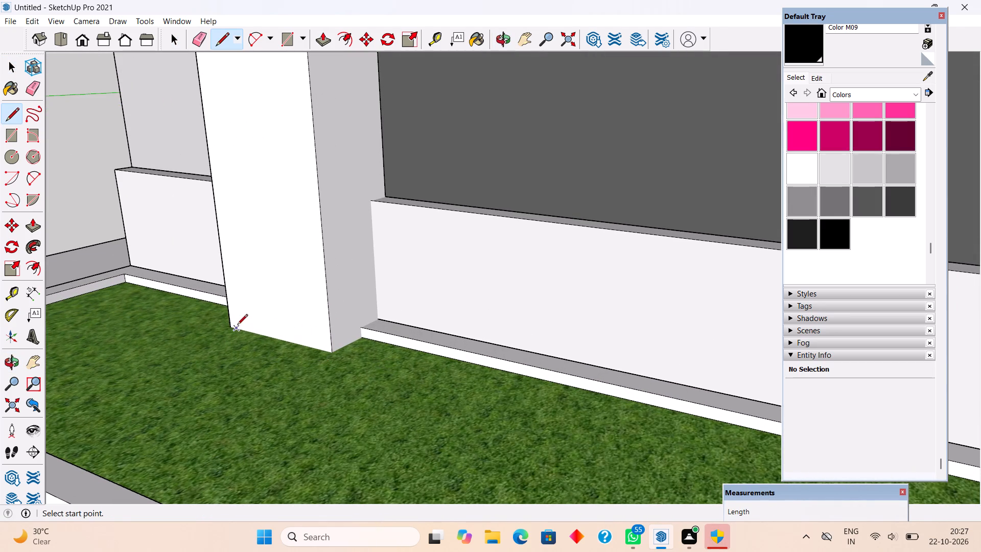
{"action": "left_click", "coordinate": [231, 325]}
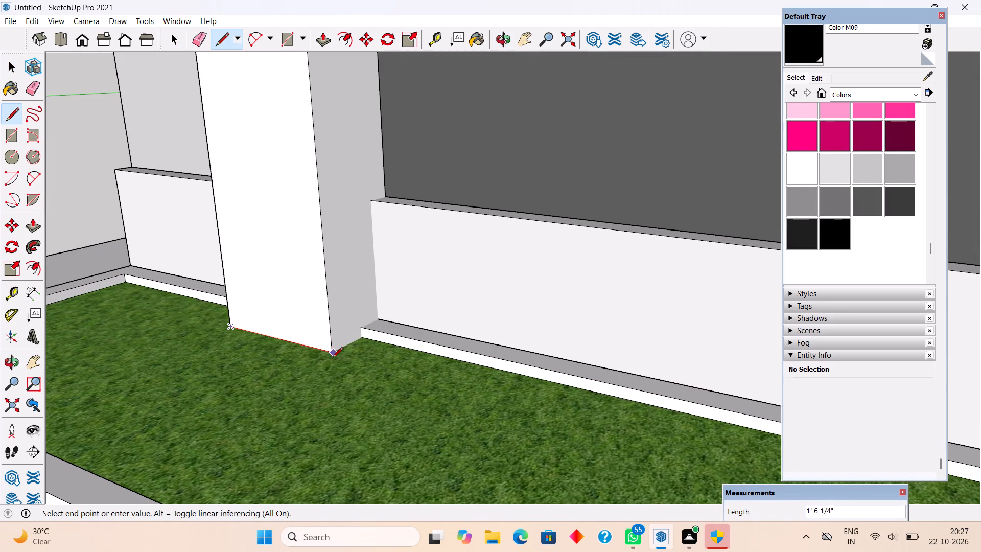
{"action": "left_click", "coordinate": [333, 354]}
{"action": "left_click", "coordinate": [365, 338]}
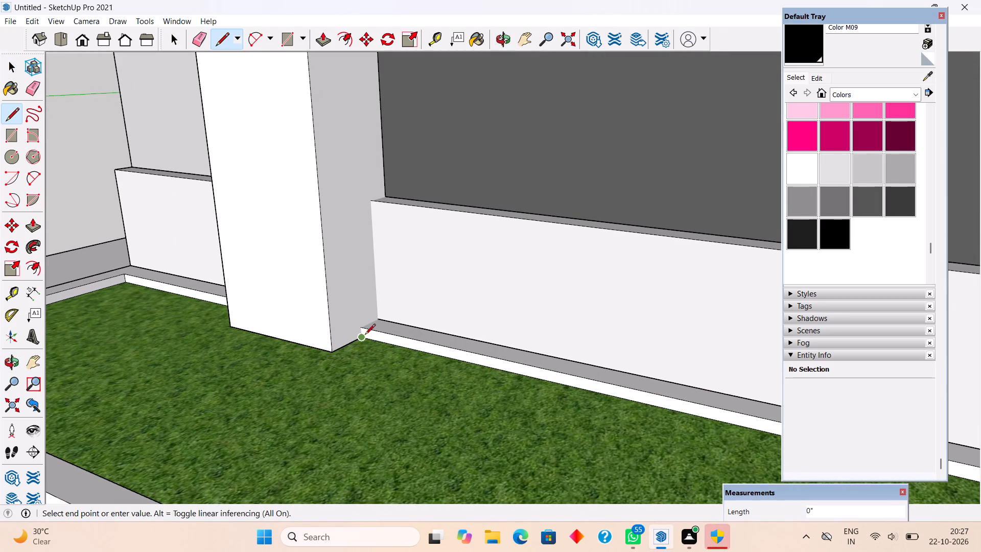
{"action": "left_click", "coordinate": [363, 330]}
{"action": "left_click", "coordinate": [378, 318]}
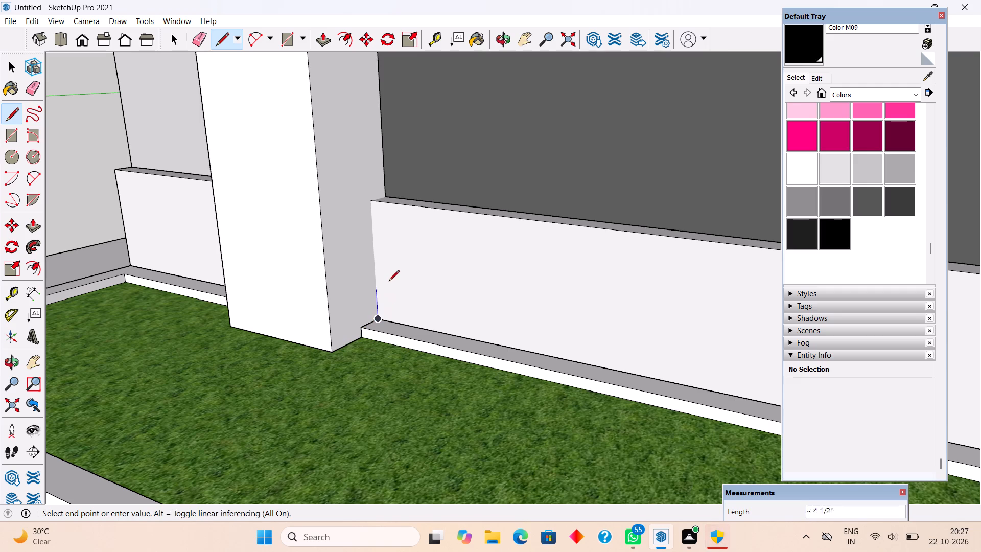
{"action": "left_click", "coordinate": [373, 205]}
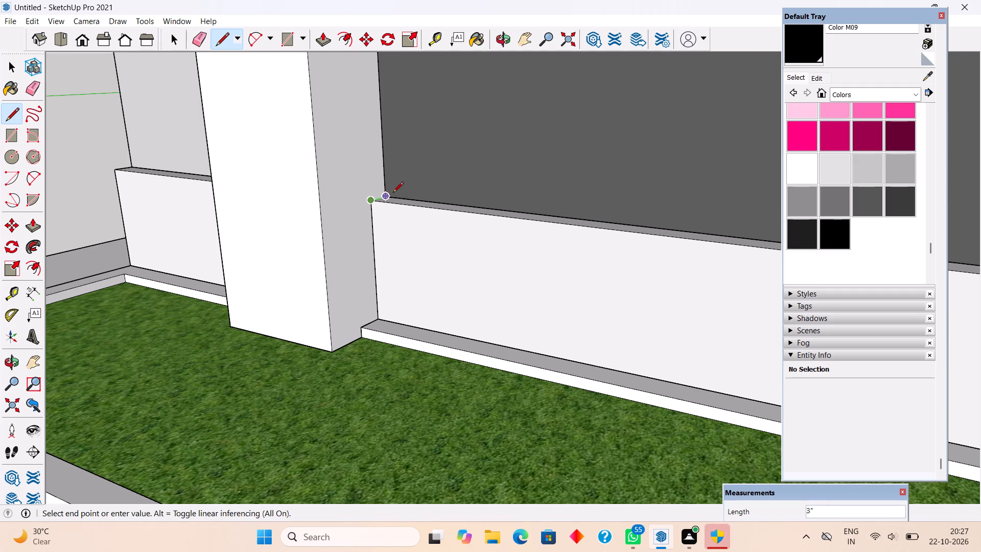
{"action": "left_click", "coordinate": [393, 193]}
{"action": "key", "text": "space"}
Draw the missing end edges around the upper end of the entrance-step handrail beside the dark wall, 2 7/16" wide.
{"action": "scroll", "coordinate": [399, 202], "scroll_direction": "down", "scroll_amount": 7}
{"action": "scroll", "coordinate": [379, 252], "scroll_direction": "down", "scroll_amount": 5}
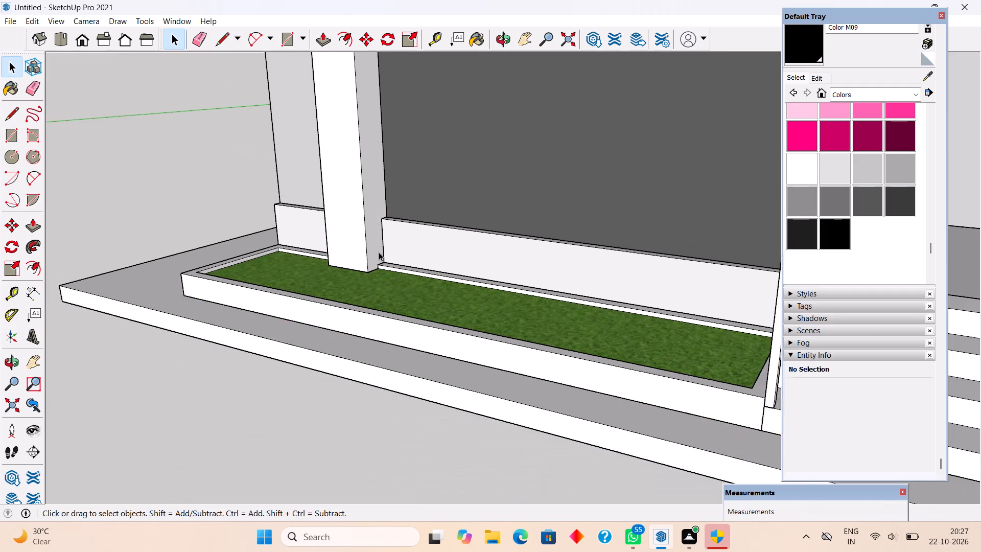
{"action": "scroll", "coordinate": [378, 253], "scroll_direction": "down", "scroll_amount": 6}
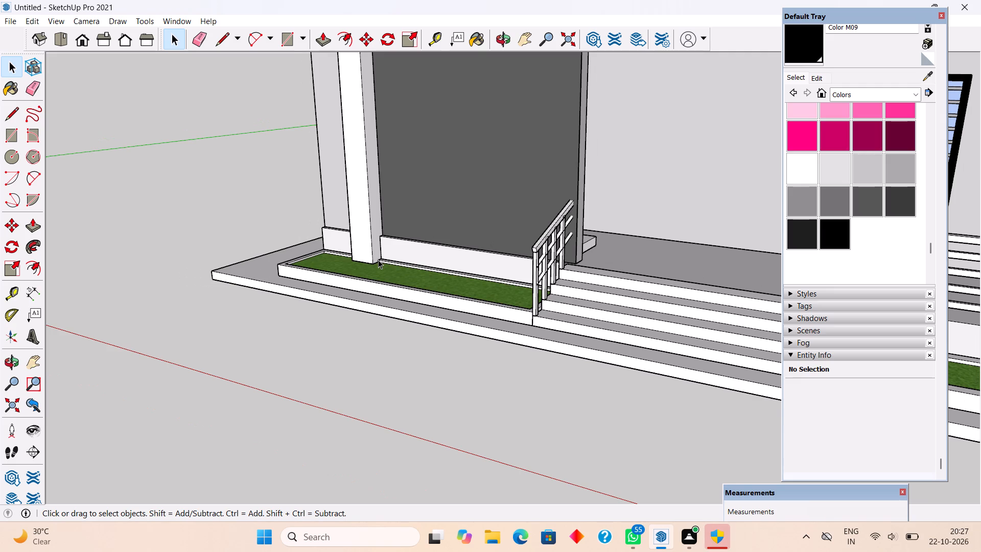
{"action": "scroll", "coordinate": [617, 216], "scroll_direction": "up", "scroll_amount": 2}
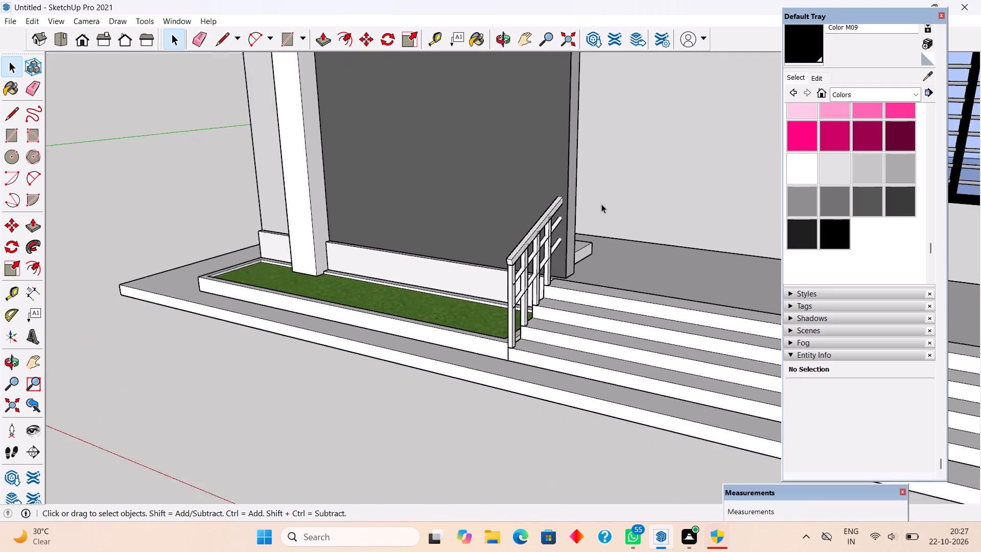
{"action": "scroll", "coordinate": [601, 204], "scroll_direction": "up", "scroll_amount": 3}
{"action": "scroll", "coordinate": [557, 209], "scroll_direction": "up", "scroll_amount": 11}
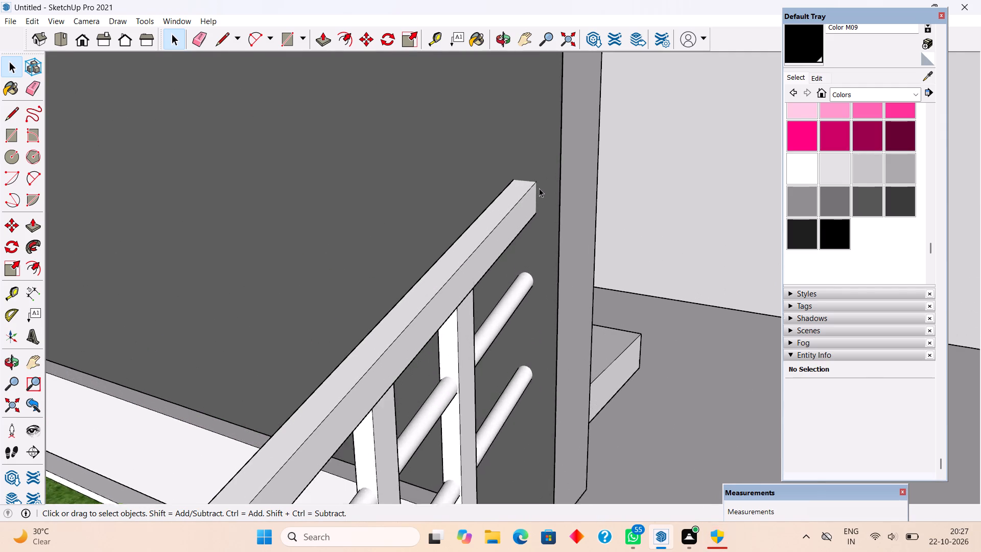
{"action": "scroll", "coordinate": [539, 188], "scroll_direction": "up", "scroll_amount": 1}
{"action": "key", "text": "l"}
{"action": "middle_click_drag", "start_coordinate": [512, 206], "coordinate": [704, 202]}
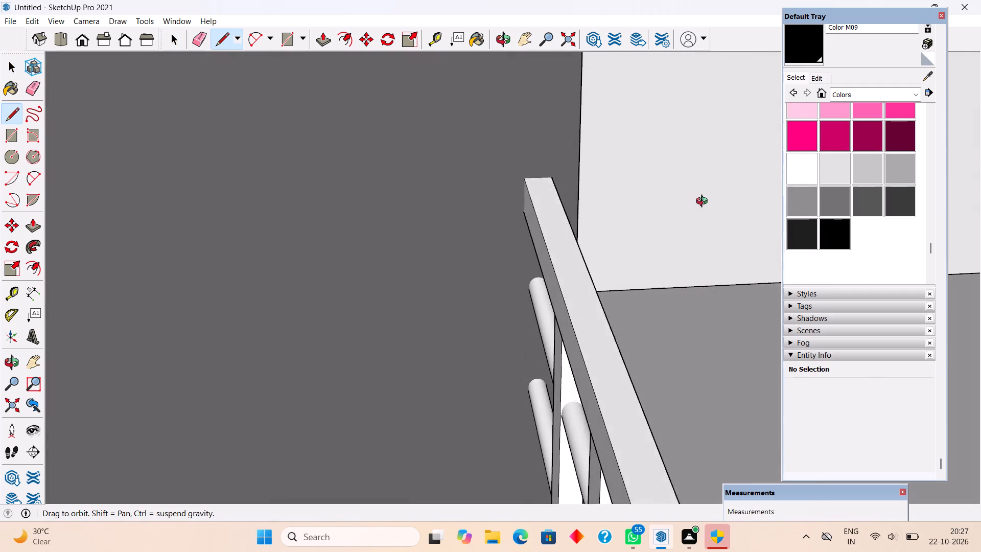
{"action": "middle_click_drag", "start_coordinate": [704, 202], "coordinate": [705, 201]}
{"action": "scroll", "coordinate": [518, 195], "scroll_direction": "up", "scroll_amount": 4}
{"action": "left_click", "coordinate": [524, 222]}
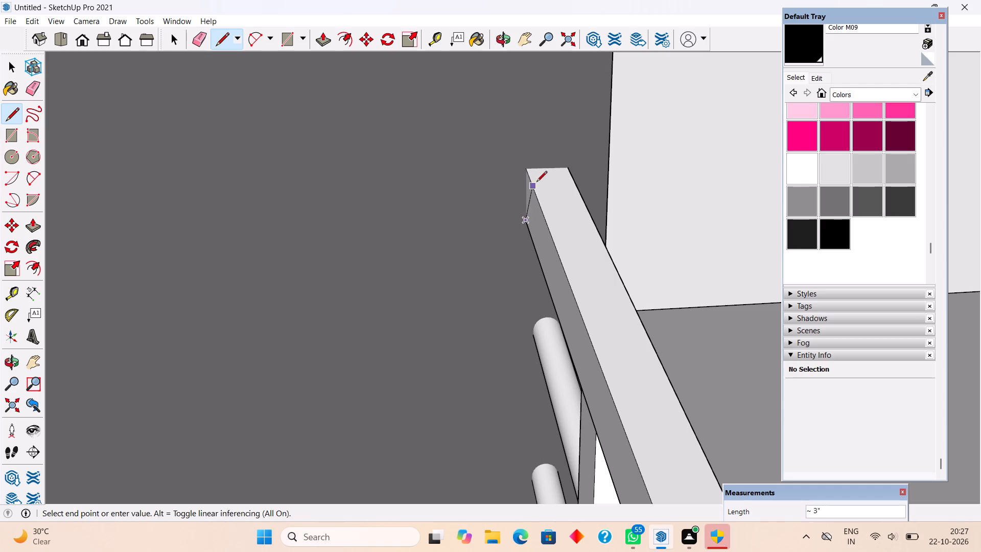
{"action": "left_click", "coordinate": [529, 167]}
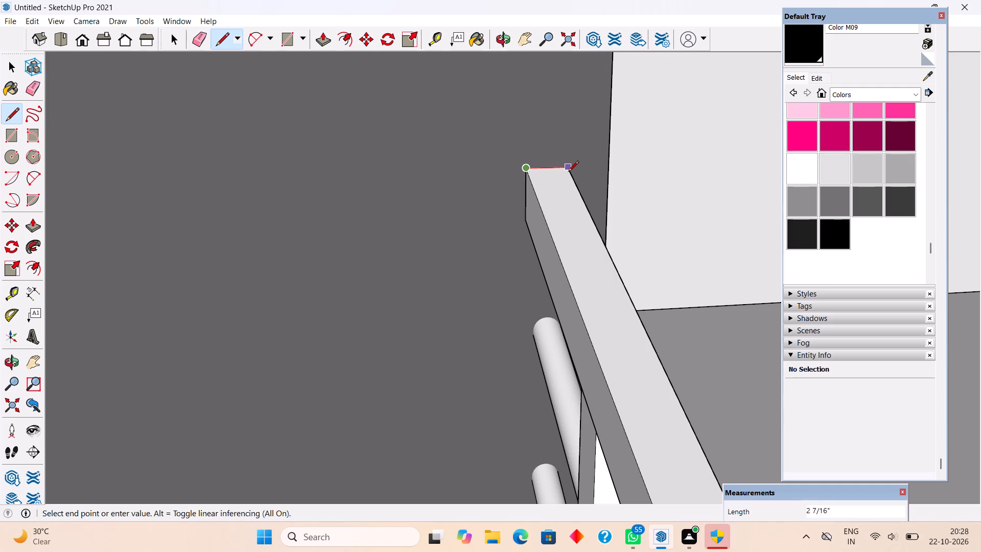
{"action": "left_click", "coordinate": [568, 172]}
{"action": "middle_click_drag", "start_coordinate": [565, 172], "coordinate": [407, 150]}
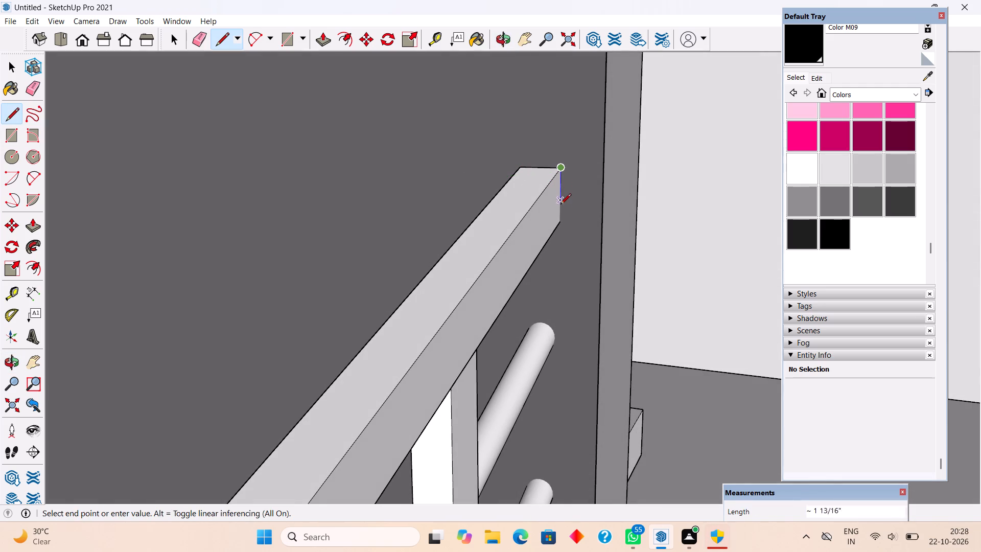
{"action": "left_click", "coordinate": [560, 218]}
{"action": "middle_click_drag", "start_coordinate": [565, 210], "coordinate": [557, 63]}
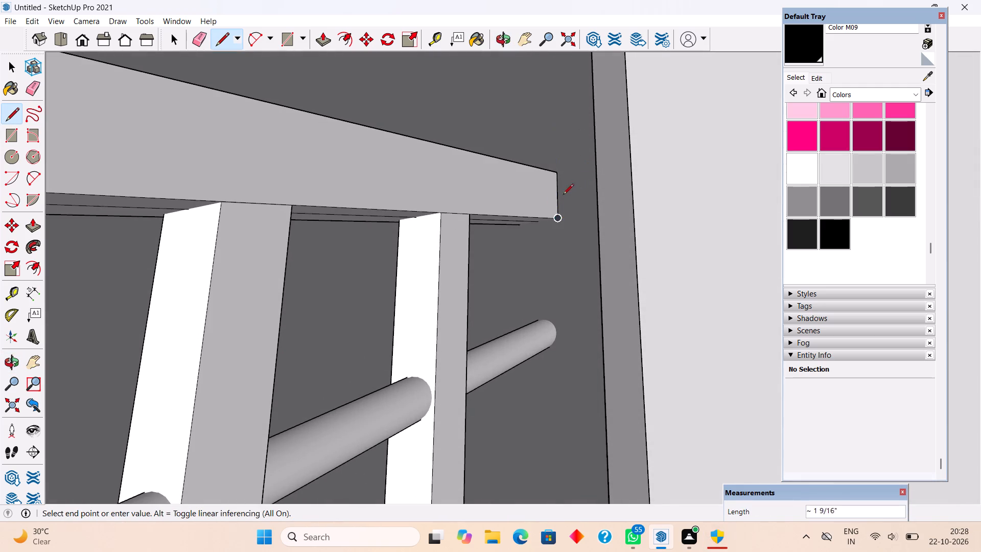
{"action": "scroll", "coordinate": [547, 210], "scroll_direction": "up", "scroll_amount": 4}
{"action": "scroll", "coordinate": [521, 255], "scroll_direction": "up", "scroll_amount": 4}
{"action": "scroll", "coordinate": [497, 216], "scroll_direction": "up", "scroll_amount": 2}
{"action": "left_click", "coordinate": [502, 226]}
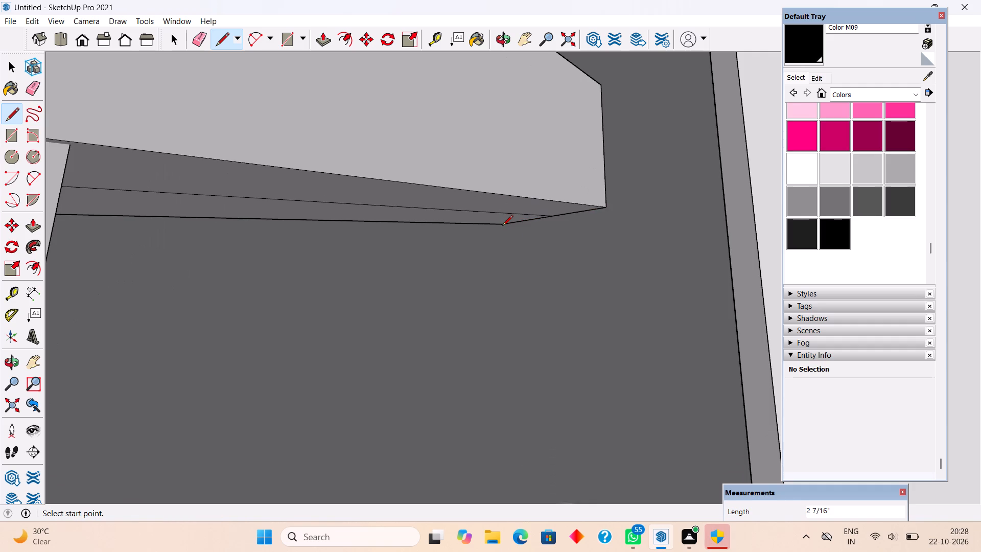
{"action": "scroll", "coordinate": [502, 226], "scroll_direction": "down", "scroll_amount": 10}
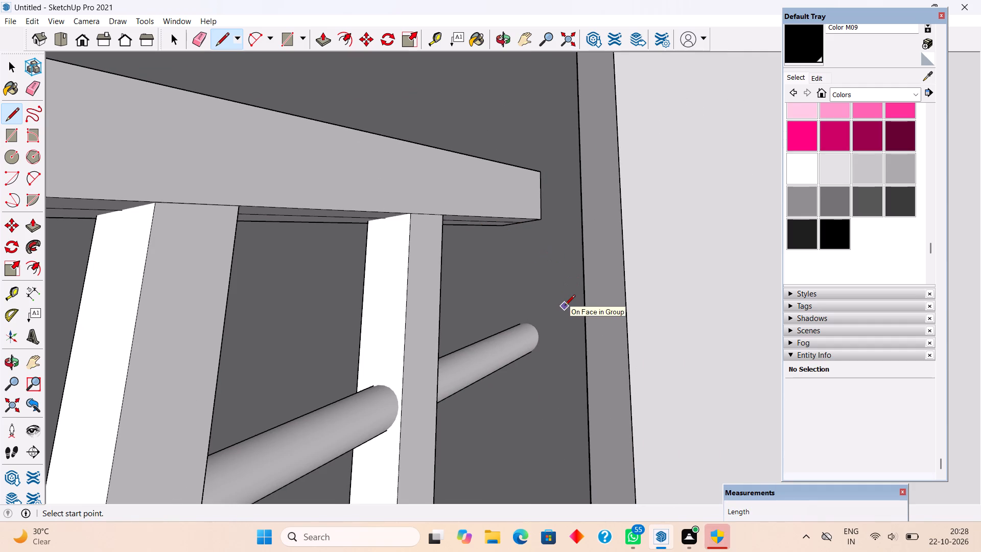
{"action": "key", "text": "space"}
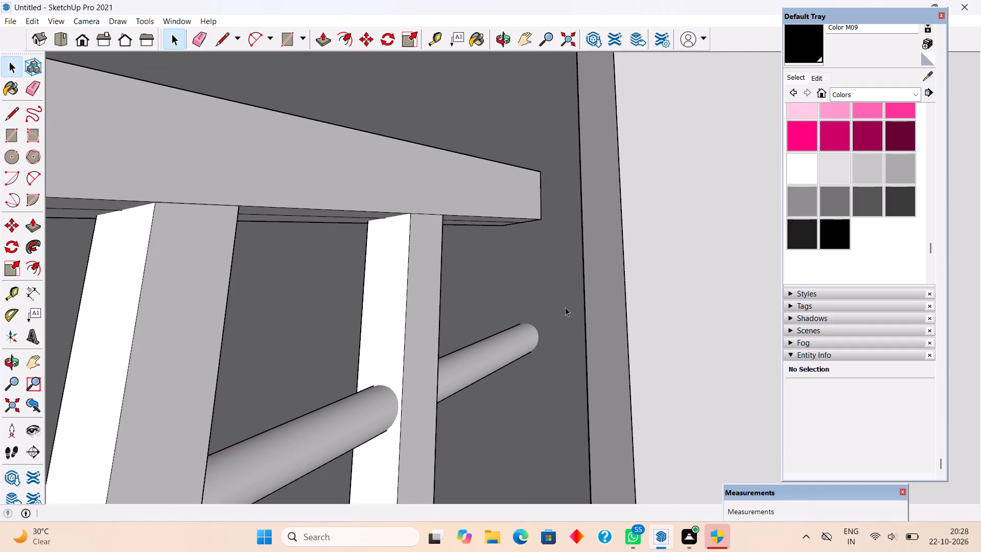
Push/Pull the step-side face of the top handrail beside the dark wall by .1".
{"action": "scroll", "coordinate": [568, 321], "scroll_direction": "down", "scroll_amount": 4}
{"action": "scroll", "coordinate": [492, 259], "scroll_direction": "down", "scroll_amount": 13}
{"action": "middle_click_drag", "start_coordinate": [468, 283], "coordinate": [344, 341]}
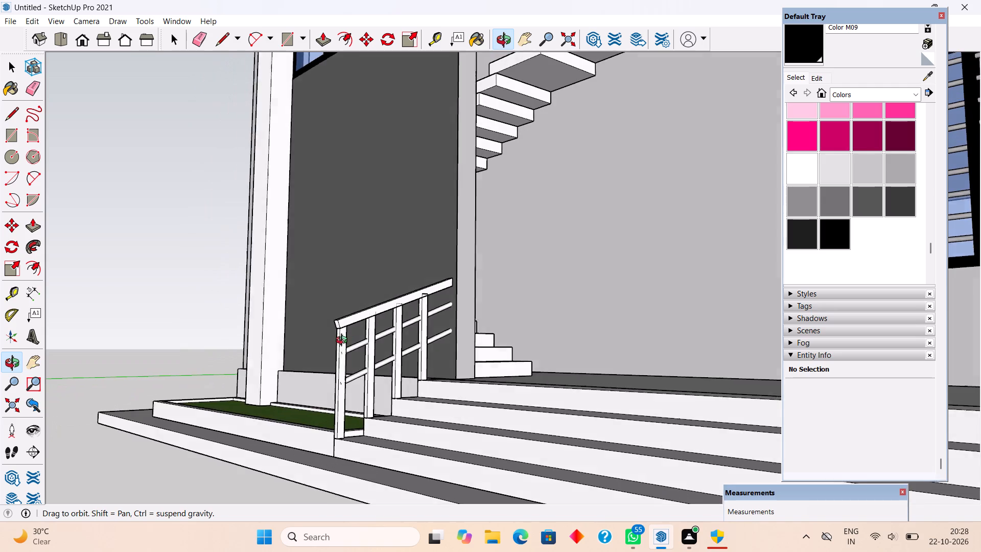
{"action": "middle_click_drag", "start_coordinate": [344, 341], "coordinate": [310, 358]}
{"action": "scroll", "coordinate": [367, 313], "scroll_direction": "up", "scroll_amount": 4}
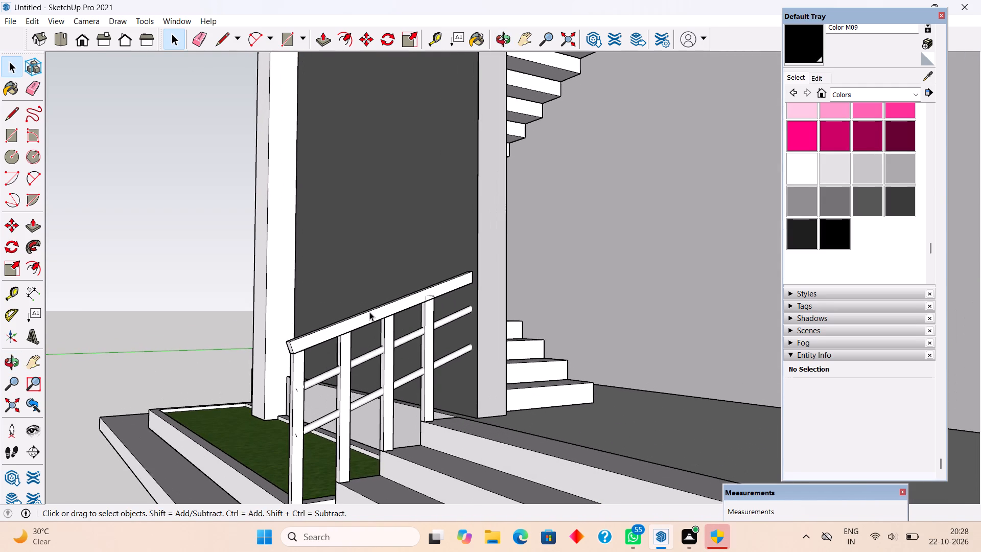
{"action": "triple_click", "coordinate": [388, 308]}
{"action": "scroll", "coordinate": [388, 308], "scroll_direction": "up", "scroll_amount": 2}
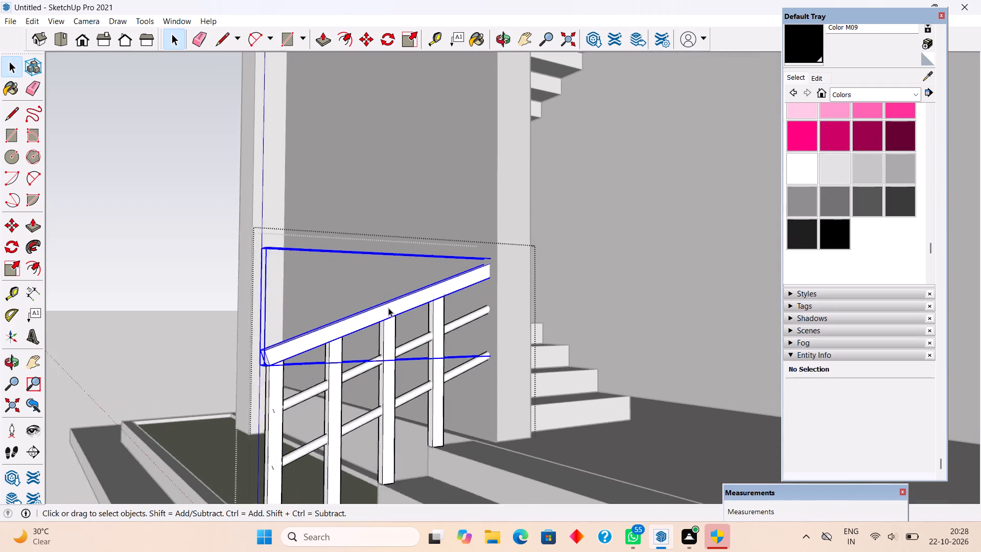
{"action": "scroll", "coordinate": [388, 308], "scroll_direction": "up", "scroll_amount": 2}
{"action": "left_click", "coordinate": [397, 308]}
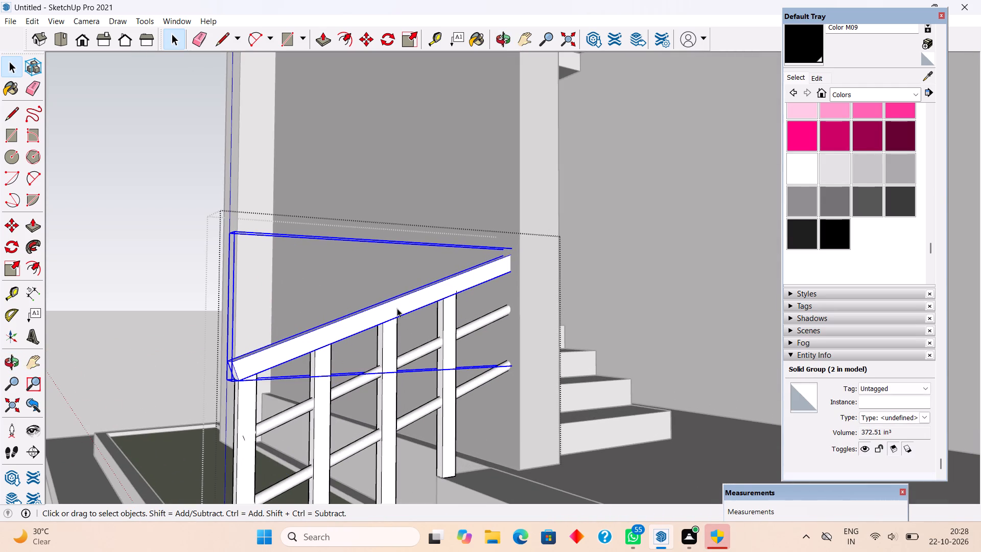
{"action": "triple_click", "coordinate": [397, 308]}
{"action": "key", "text": "p"}
{"action": "left_click", "coordinate": [398, 308]}
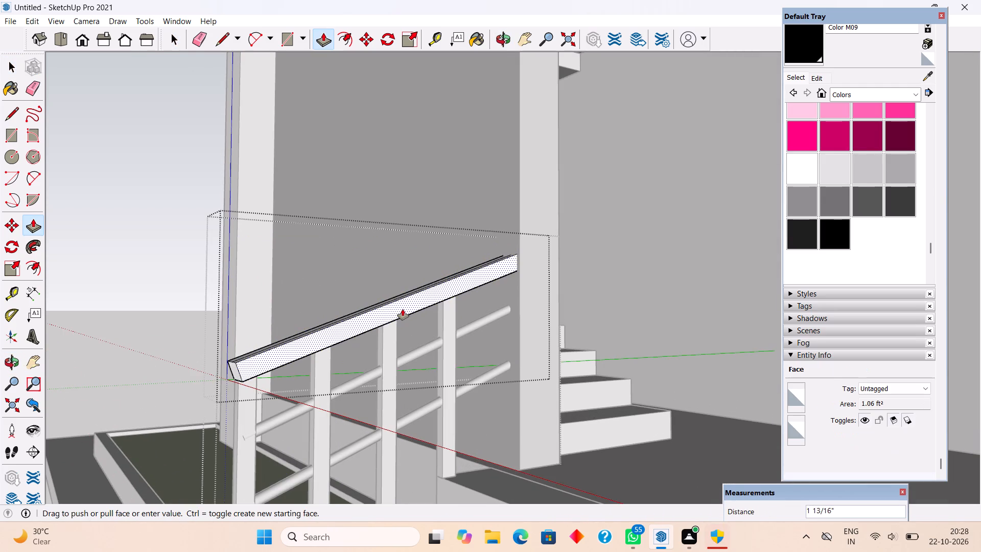
{"action": "type", "text": ".1\""}
{"action": "key", "text": "Return"}
{"action": "key", "text": "space"}
{"action": "scroll", "coordinate": [419, 263], "scroll_direction": "down", "scroll_amount": 3}
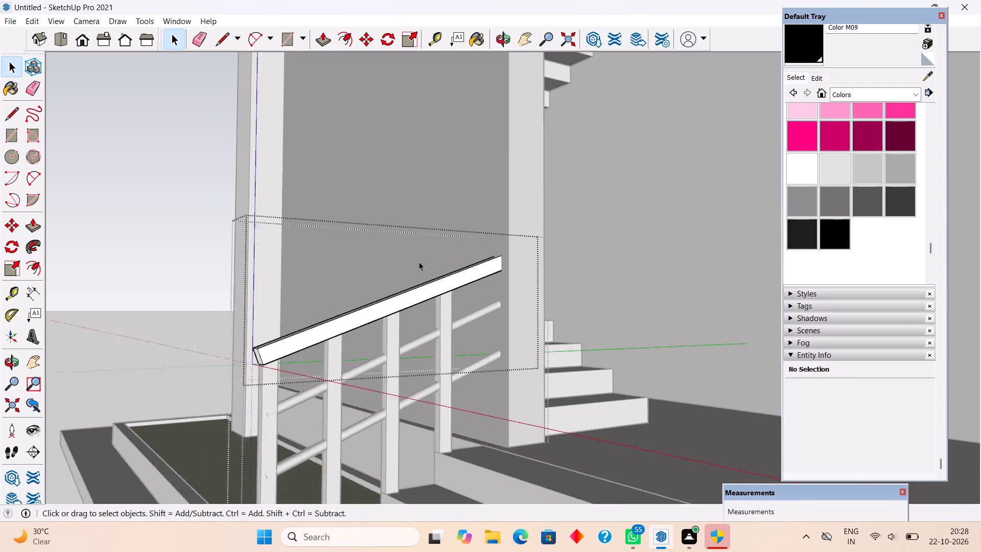
{"action": "scroll", "coordinate": [419, 262], "scroll_direction": "down", "scroll_amount": 3}
{"action": "left_click", "coordinate": [228, 163]}
{"action": "scroll", "coordinate": [228, 163], "scroll_direction": "down", "scroll_amount": 5}
{"action": "double_click", "coordinate": [242, 163]}
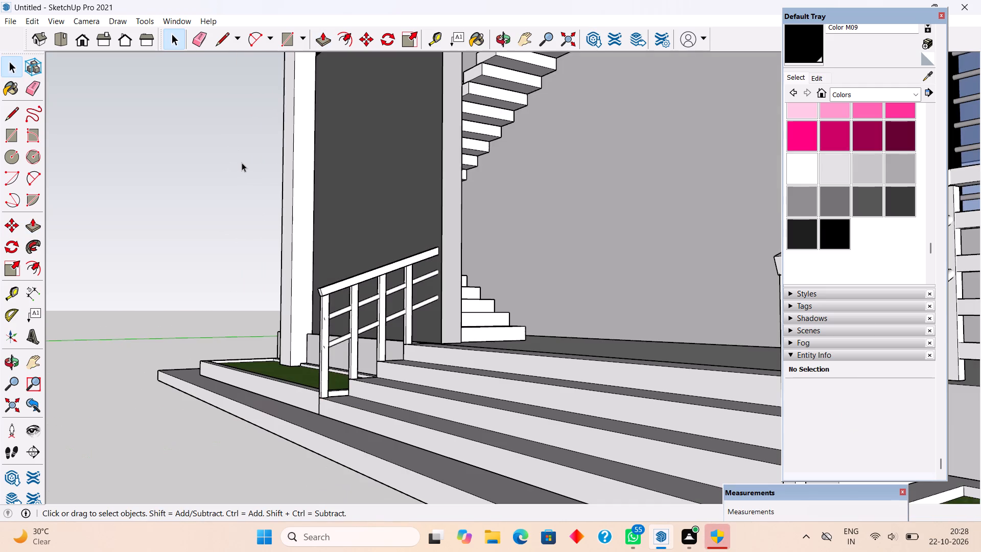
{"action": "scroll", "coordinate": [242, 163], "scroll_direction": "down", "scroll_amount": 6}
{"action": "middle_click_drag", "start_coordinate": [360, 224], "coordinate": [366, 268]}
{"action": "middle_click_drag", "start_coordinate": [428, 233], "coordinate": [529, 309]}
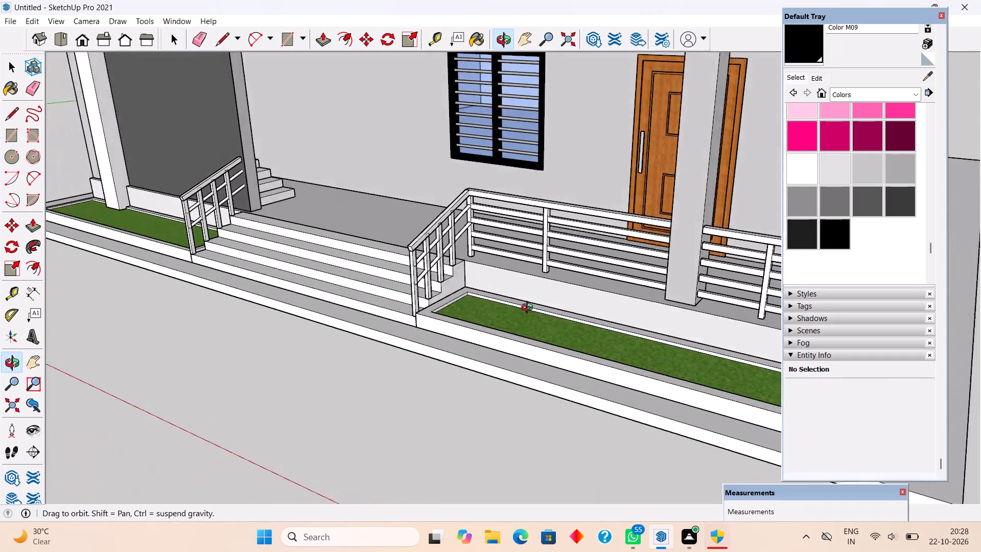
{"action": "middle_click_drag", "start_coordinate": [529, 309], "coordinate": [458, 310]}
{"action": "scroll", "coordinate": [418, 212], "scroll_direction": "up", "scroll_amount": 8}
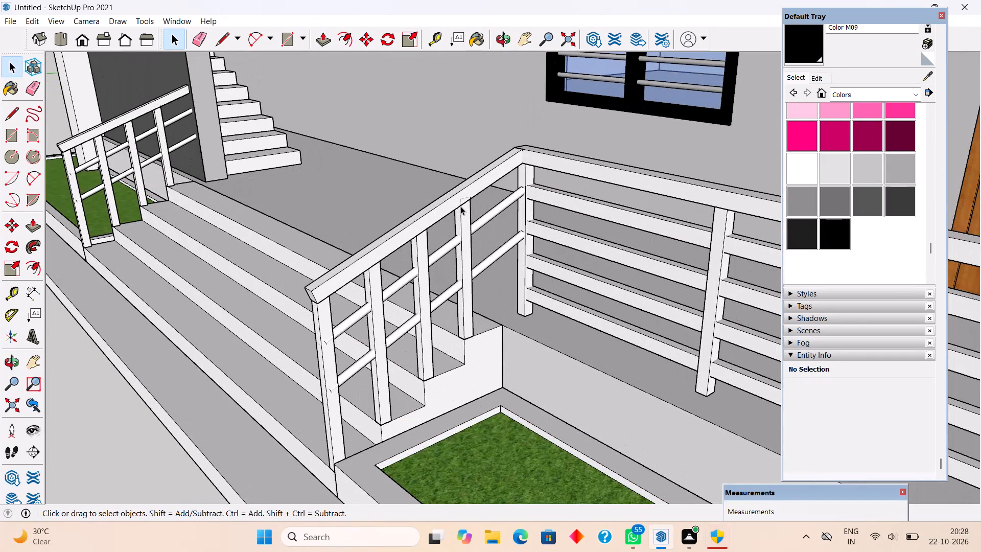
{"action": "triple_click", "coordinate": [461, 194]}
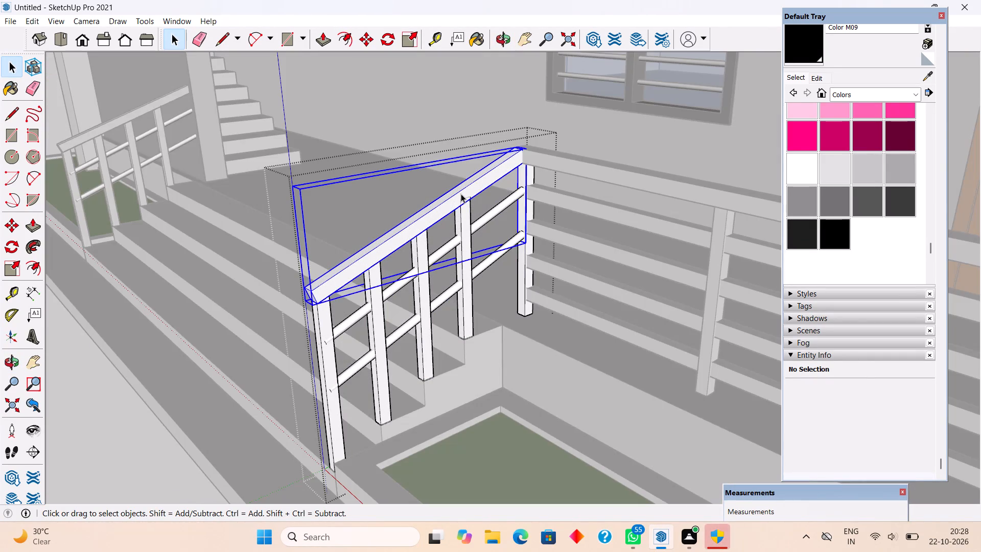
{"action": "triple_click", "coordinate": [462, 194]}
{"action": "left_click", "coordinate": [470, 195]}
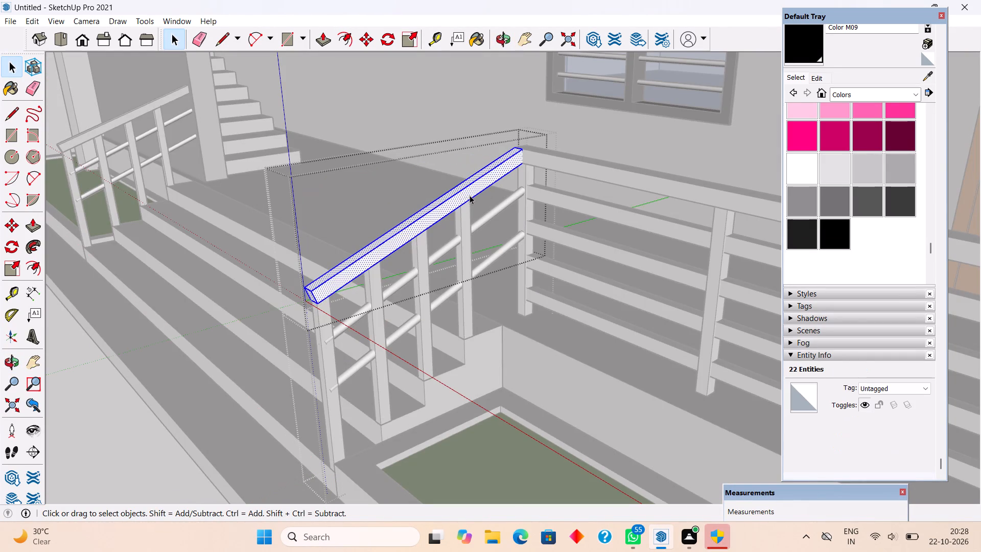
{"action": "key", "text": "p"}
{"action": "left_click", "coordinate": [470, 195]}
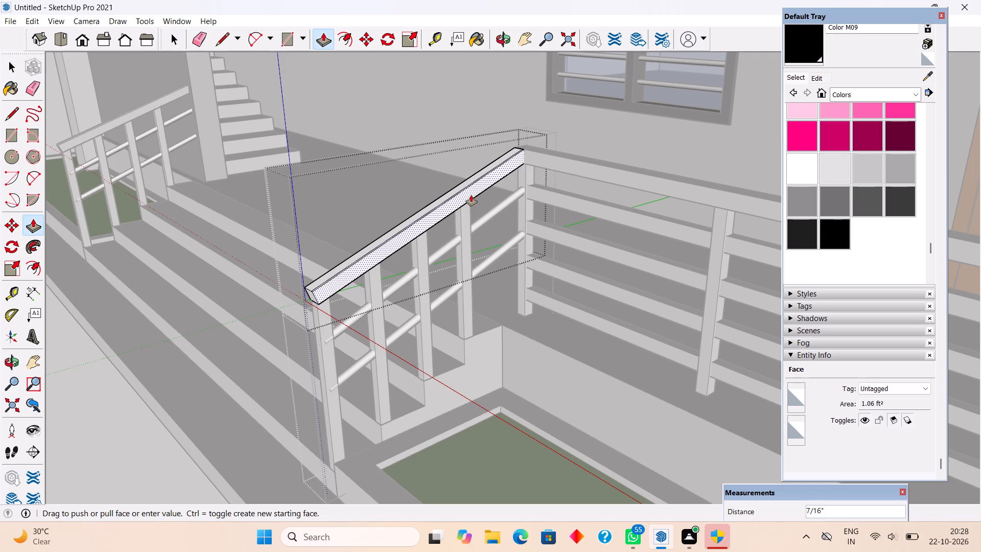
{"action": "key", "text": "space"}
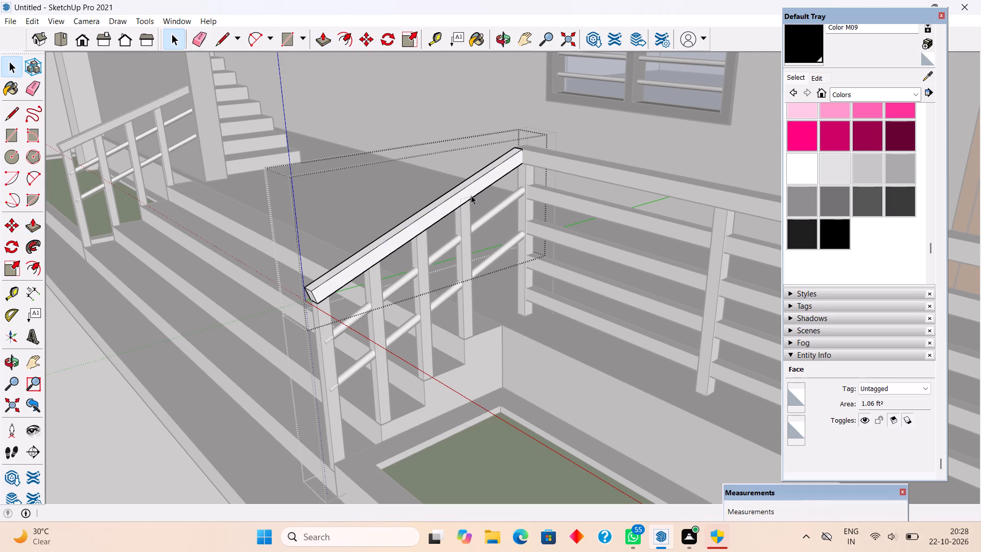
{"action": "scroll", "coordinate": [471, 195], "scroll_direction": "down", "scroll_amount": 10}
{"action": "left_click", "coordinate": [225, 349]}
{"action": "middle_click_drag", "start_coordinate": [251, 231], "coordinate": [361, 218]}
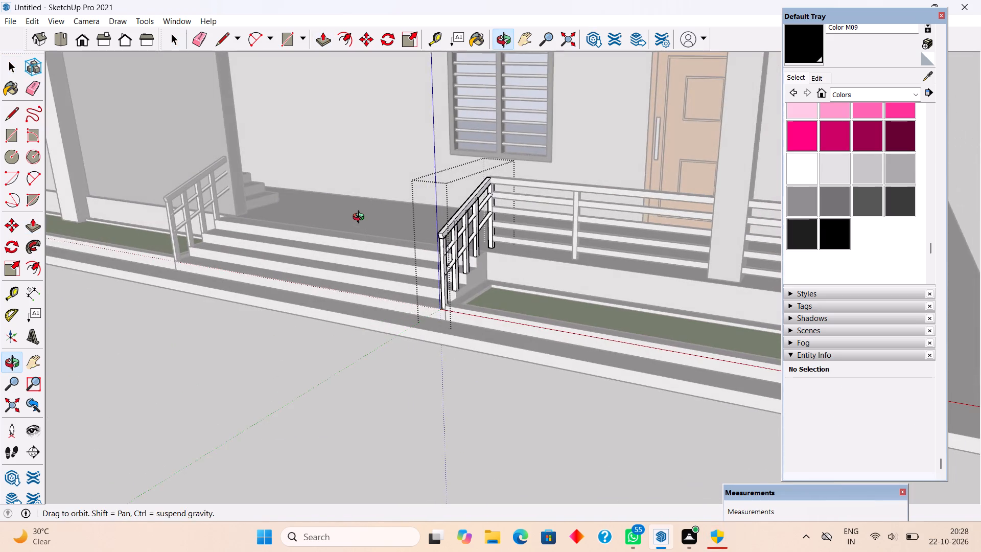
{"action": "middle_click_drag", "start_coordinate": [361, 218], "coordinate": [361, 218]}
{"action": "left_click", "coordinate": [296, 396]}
Examine the entrance-step handrail beside the dark wall and the house's front and side facades from several angles.
{"action": "scroll", "coordinate": [190, 210], "scroll_direction": "up", "scroll_amount": 11}
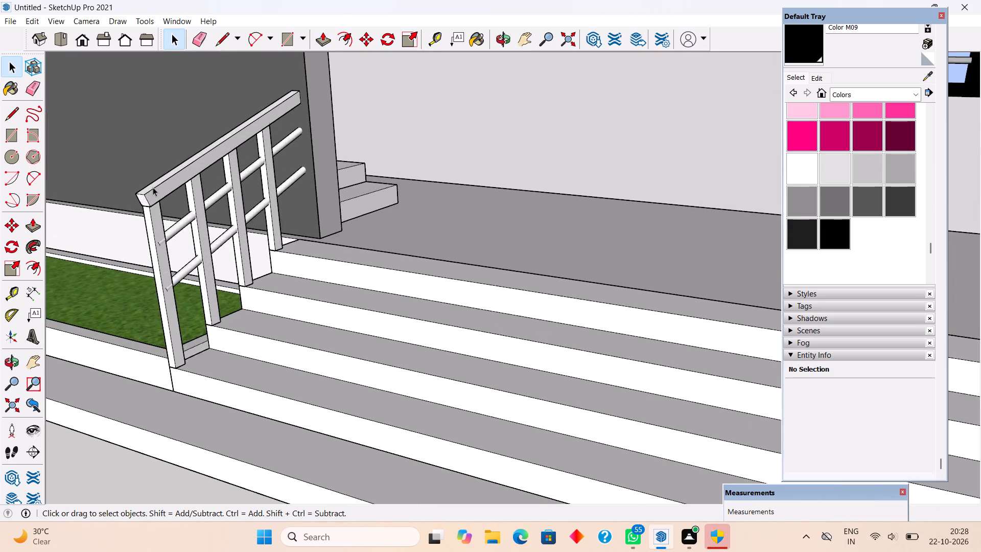
{"action": "middle_click_drag", "start_coordinate": [153, 187], "coordinate": [524, 177]}
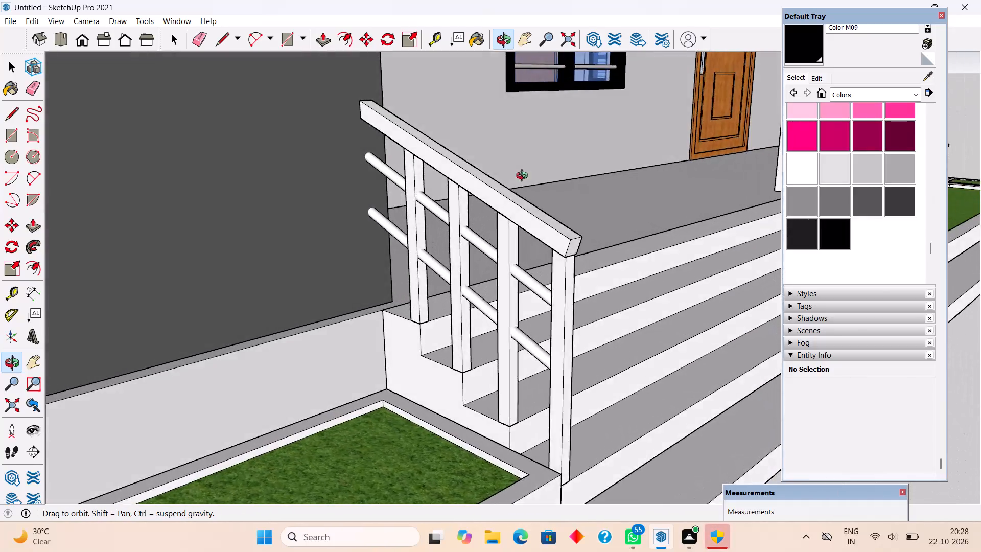
{"action": "middle_click_drag", "start_coordinate": [524, 177], "coordinate": [450, 177]}
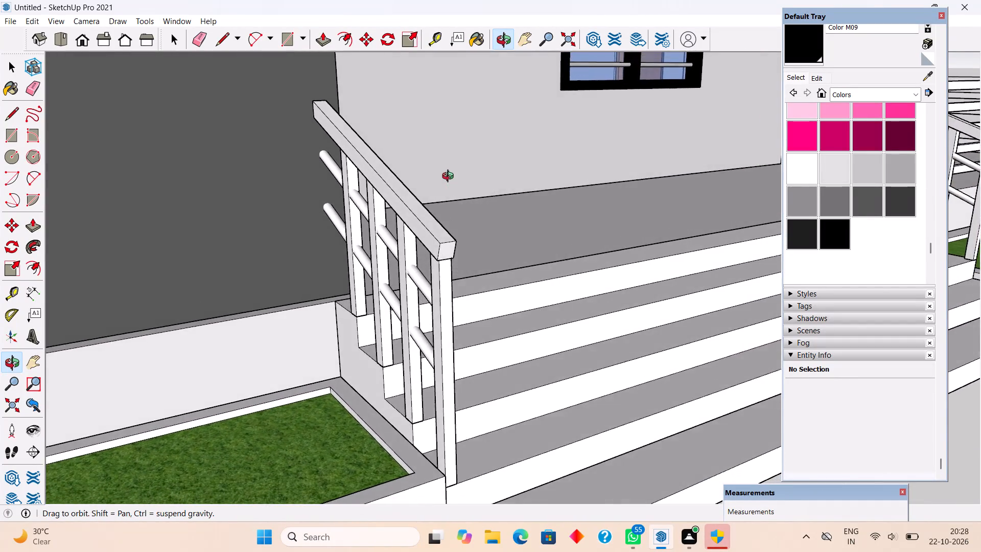
{"action": "middle_click_drag", "start_coordinate": [450, 177], "coordinate": [445, 177]}
{"action": "scroll", "coordinate": [450, 177], "scroll_direction": "down", "scroll_amount": 2}
{"action": "scroll", "coordinate": [385, 225], "scroll_direction": "down", "scroll_amount": 20}
{"action": "scroll", "coordinate": [385, 225], "scroll_direction": "down", "scroll_amount": 9}
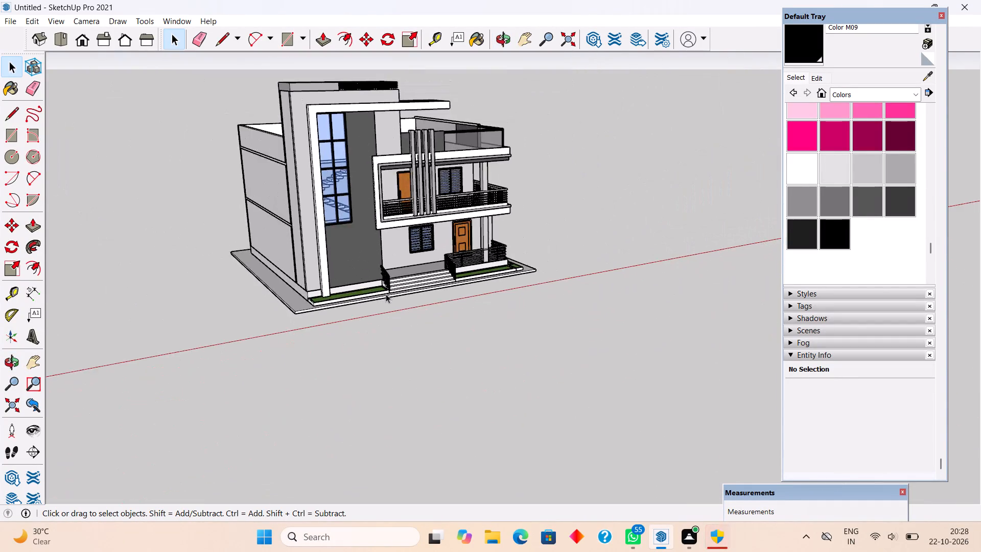
{"action": "scroll", "coordinate": [386, 294], "scroll_direction": "down", "scroll_amount": 4}
{"action": "middle_click_drag", "start_coordinate": [485, 247], "coordinate": [264, 201]}
{"action": "scroll", "coordinate": [574, 177], "scroll_direction": "up", "scroll_amount": 4}
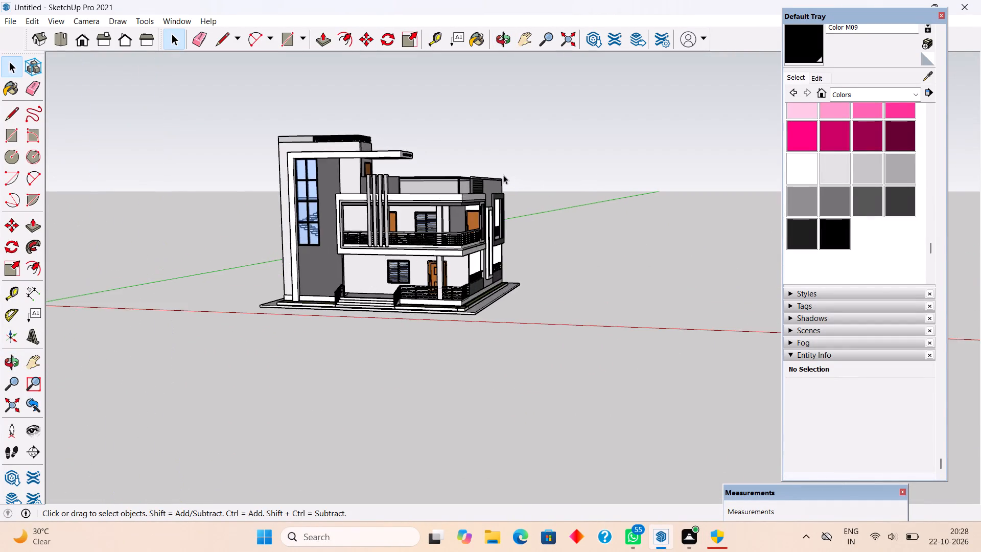
{"action": "scroll", "coordinate": [504, 178], "scroll_direction": "up", "scroll_amount": 4}
{"action": "scroll", "coordinate": [626, 227], "scroll_direction": "up", "scroll_amount": 2}
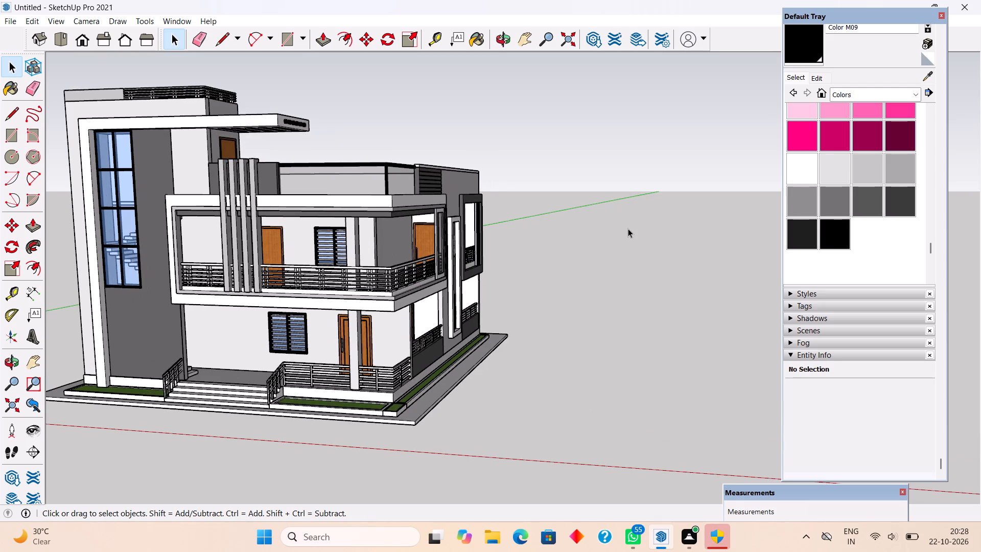
{"action": "middle_click_drag", "start_coordinate": [592, 247], "coordinate": [500, 214]}
{"action": "scroll", "coordinate": [500, 214], "scroll_direction": "up", "scroll_amount": 2}
{"action": "scroll", "coordinate": [429, 183], "scroll_direction": "down", "scroll_amount": 4}
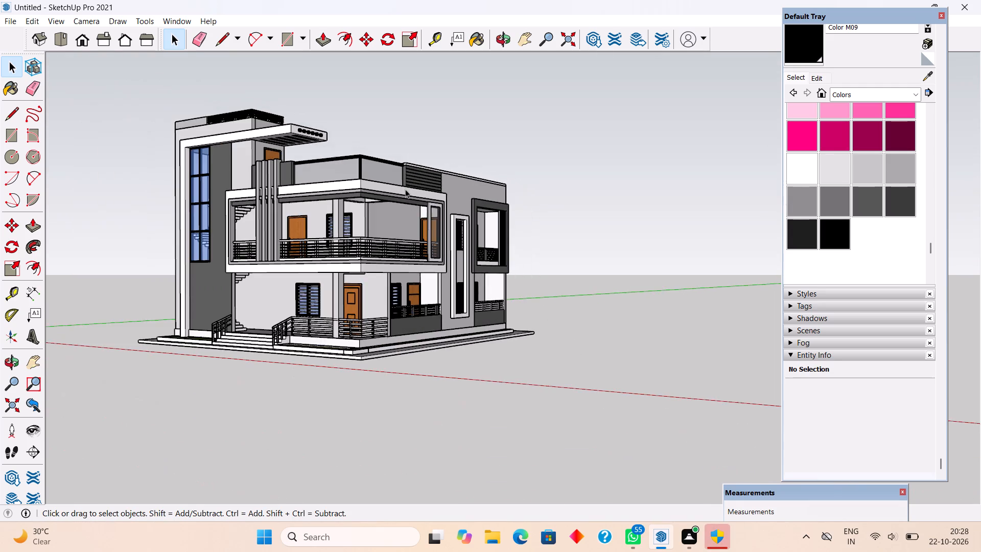
{"action": "scroll", "coordinate": [165, 141], "scroll_direction": "up", "scroll_amount": 5}
{"action": "scroll", "coordinate": [169, 133], "scroll_direction": "down", "scroll_amount": 1}
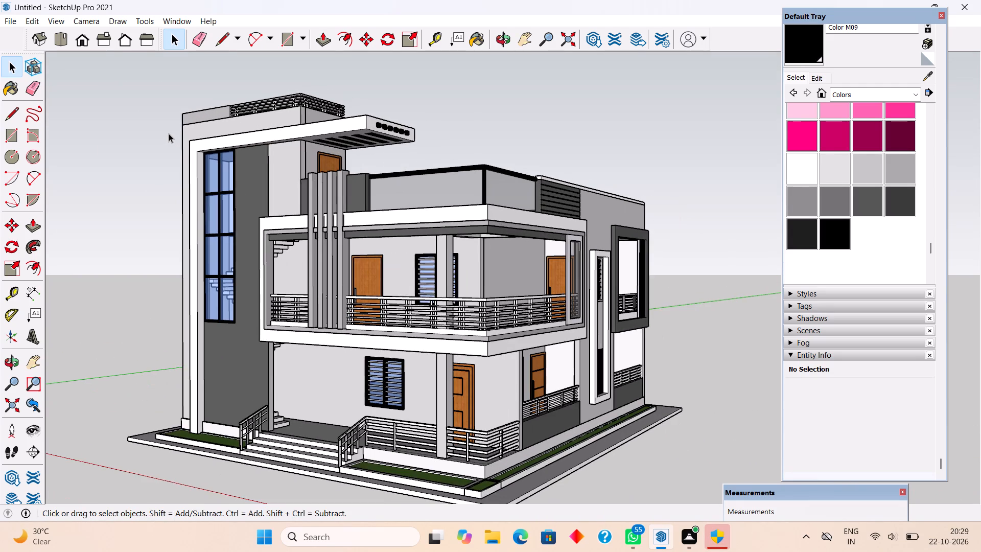
{"action": "middle_click_drag", "start_coordinate": [169, 133], "coordinate": [189, 148]}
{"action": "scroll", "coordinate": [393, 325], "scroll_direction": "down", "scroll_amount": 1}
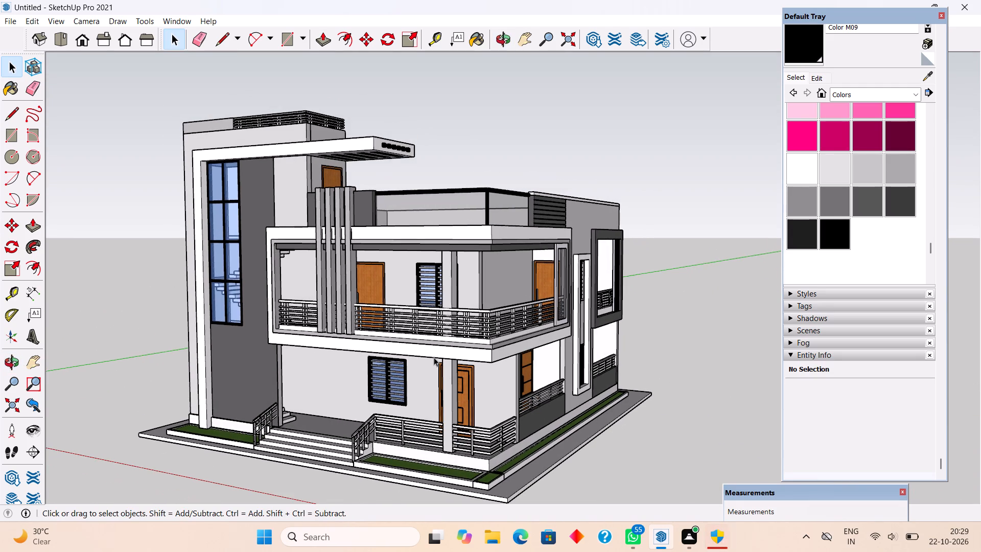
{"action": "scroll", "coordinate": [456, 376], "scroll_direction": "up", "scroll_amount": 2}
{"action": "middle_click_drag", "start_coordinate": [474, 392], "coordinate": [391, 379]}
{"action": "scroll", "coordinate": [391, 379], "scroll_direction": "down", "scroll_amount": 2}
{"action": "scroll", "coordinate": [447, 410], "scroll_direction": "up", "scroll_amount": 2}
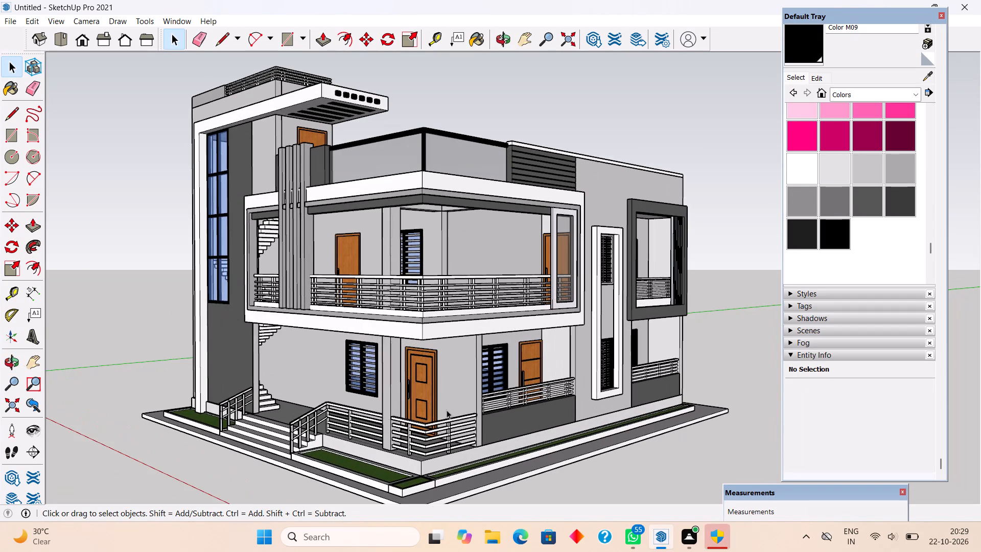
{"action": "middle_click_drag", "start_coordinate": [447, 410], "coordinate": [454, 418]}
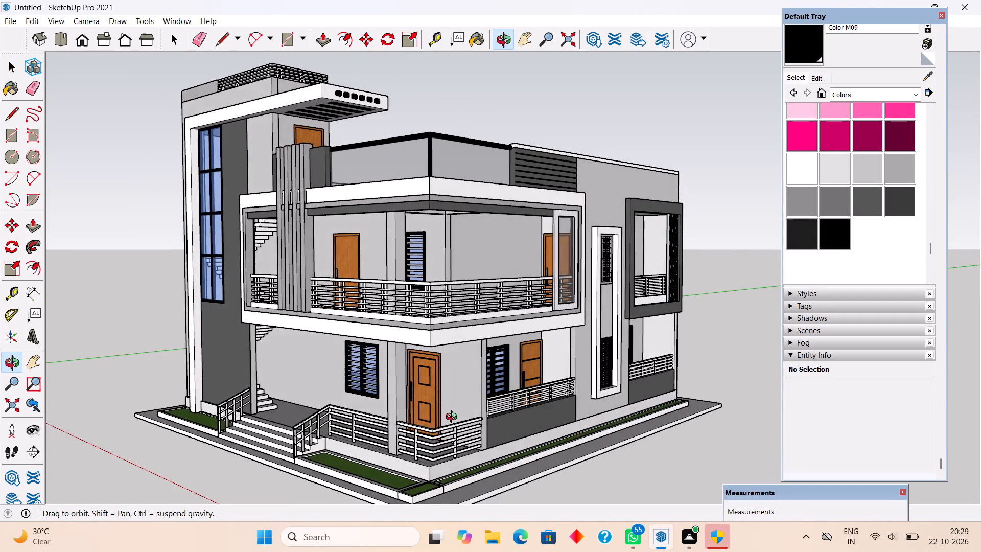
{"action": "middle_click_drag", "start_coordinate": [454, 418], "coordinate": [442, 416]}
{"action": "scroll", "coordinate": [442, 416], "scroll_direction": "down", "scroll_amount": 2}
{"action": "scroll", "coordinate": [441, 415], "scroll_direction": "up", "scroll_amount": 2}
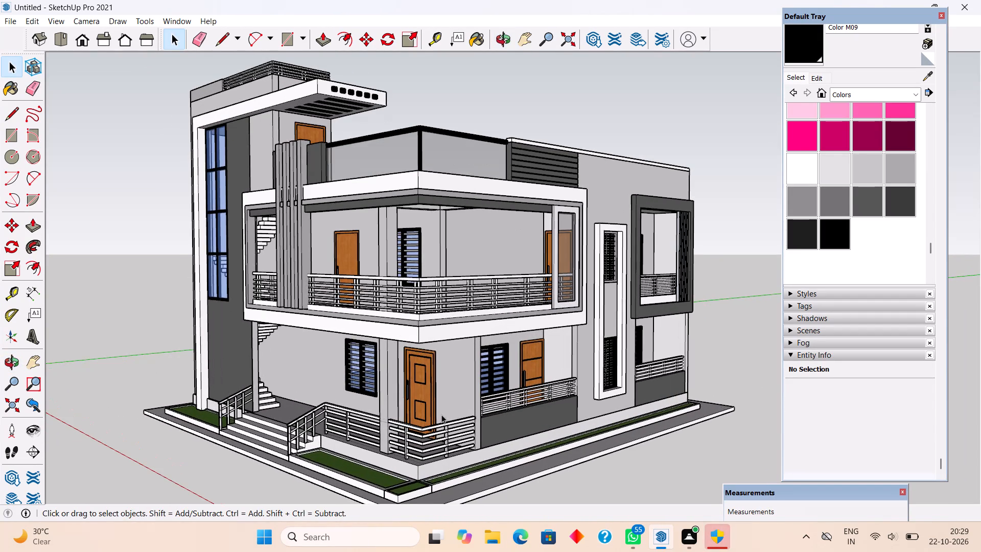
{"action": "scroll", "coordinate": [441, 415], "scroll_direction": "down", "scroll_amount": 1}
{"action": "middle_click_drag", "start_coordinate": [576, 417], "coordinate": [530, 409]}
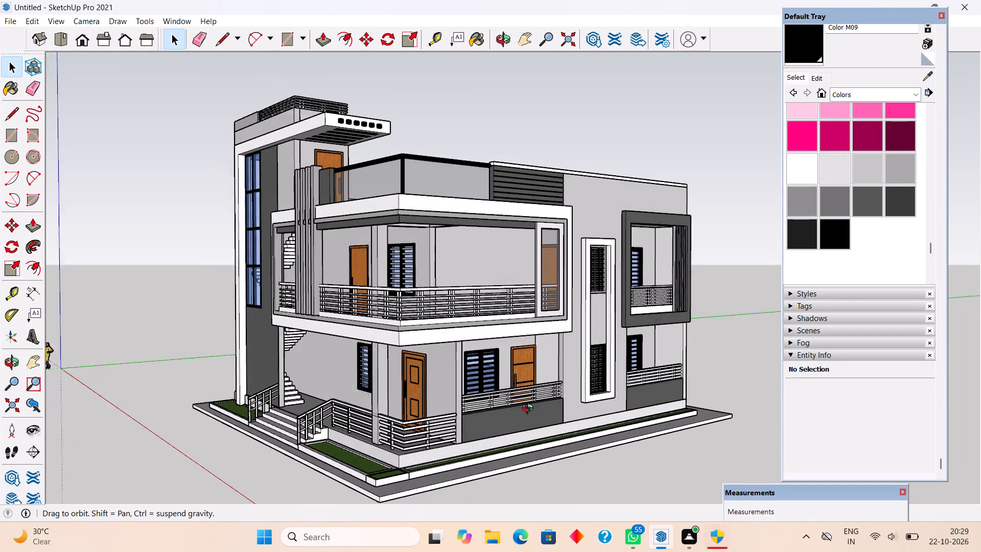
{"action": "middle_click_drag", "start_coordinate": [530, 409], "coordinate": [543, 404]}
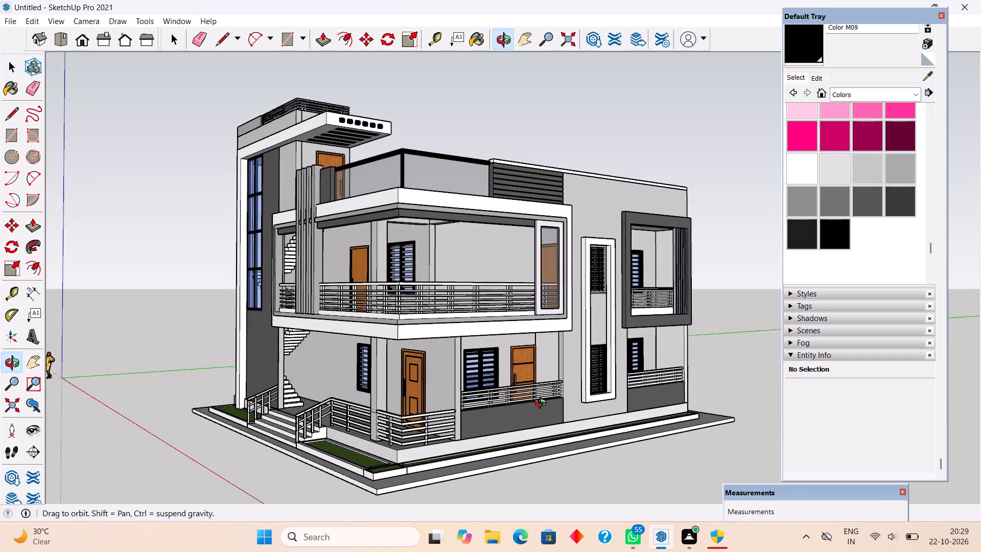
{"action": "middle_click_drag", "start_coordinate": [543, 404], "coordinate": [546, 406]}
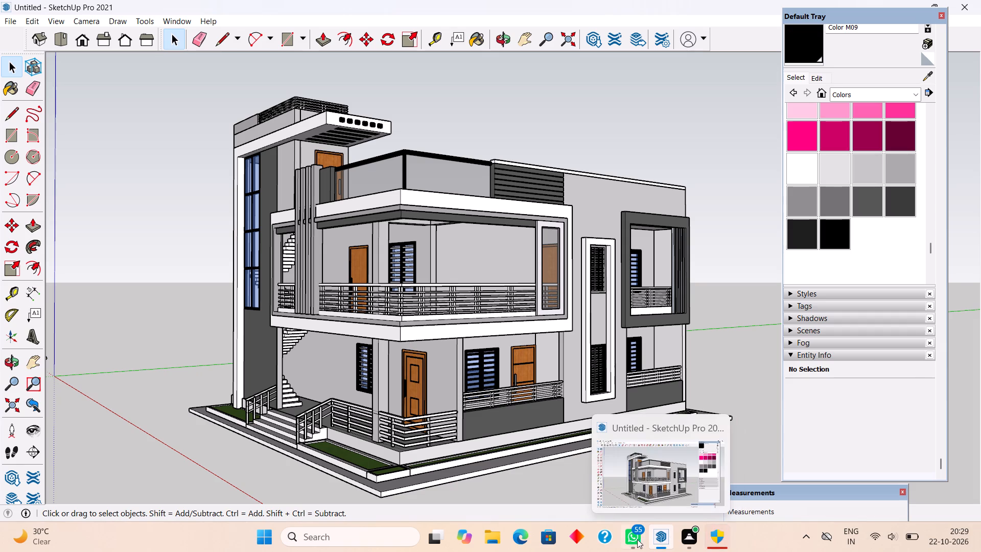
Save the model in the Downloads folder under the file name elevation 26.
{"action": "left_click", "coordinate": [25, 19]}
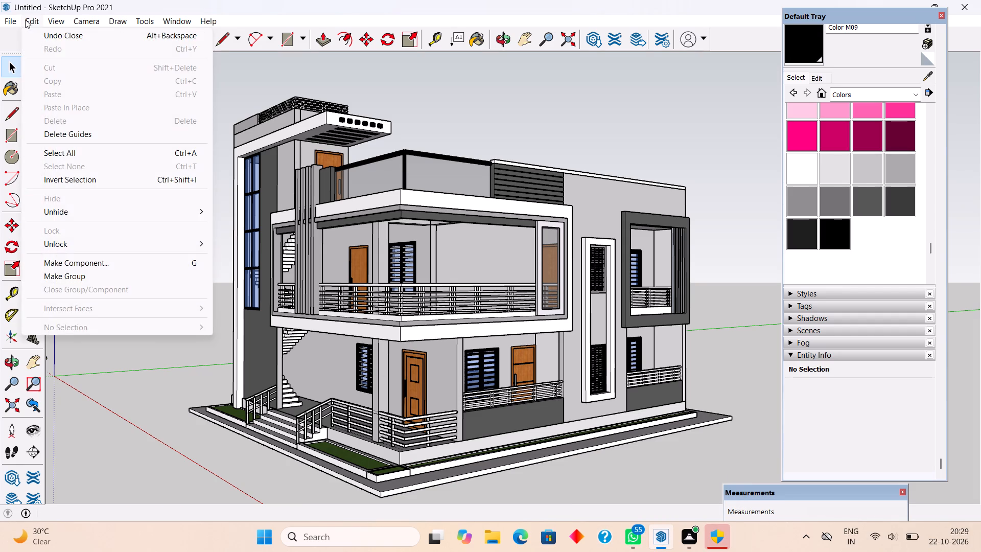
{"action": "left_click", "coordinate": [25, 19]}
{"action": "left_click", "coordinate": [7, 20]}
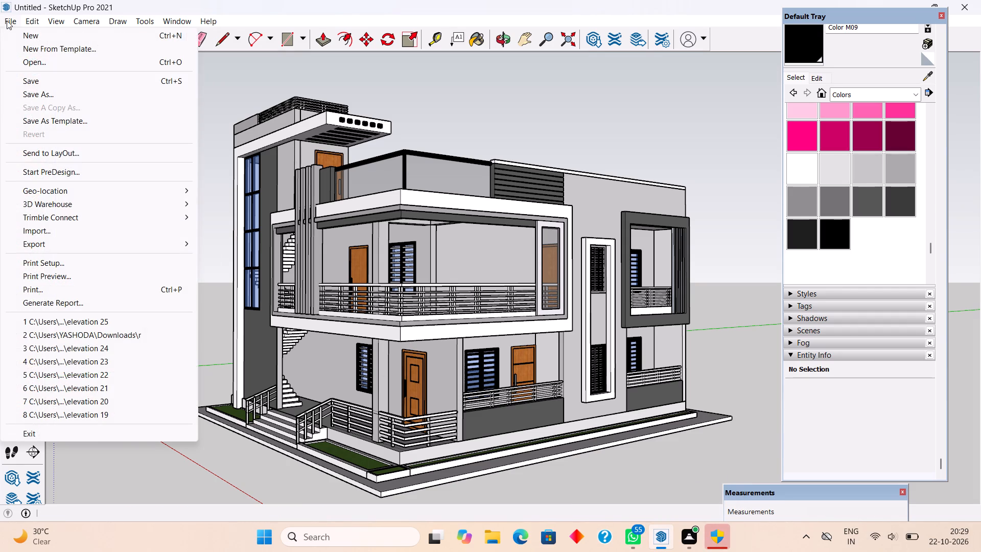
{"action": "left_click", "coordinate": [37, 90]}
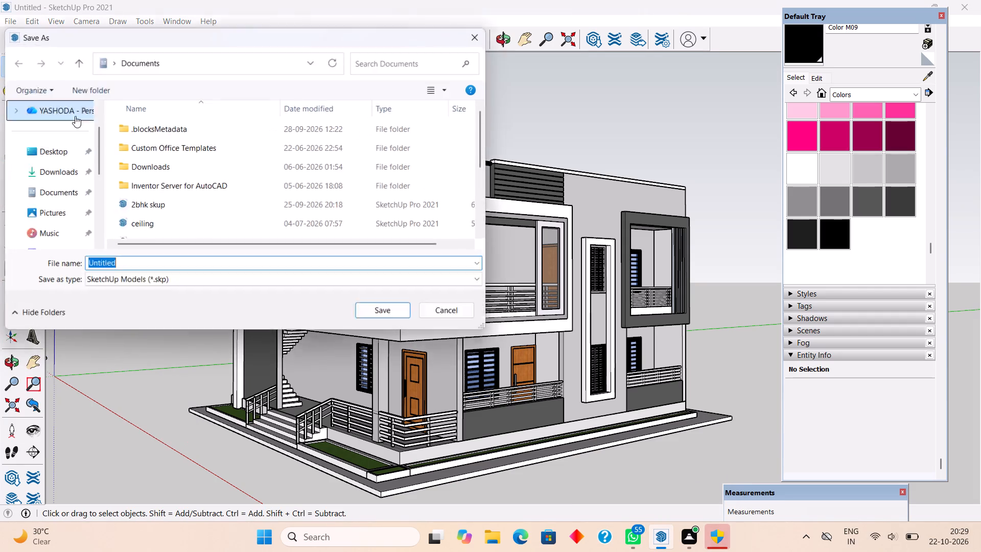
{"action": "left_click", "coordinate": [80, 178]}
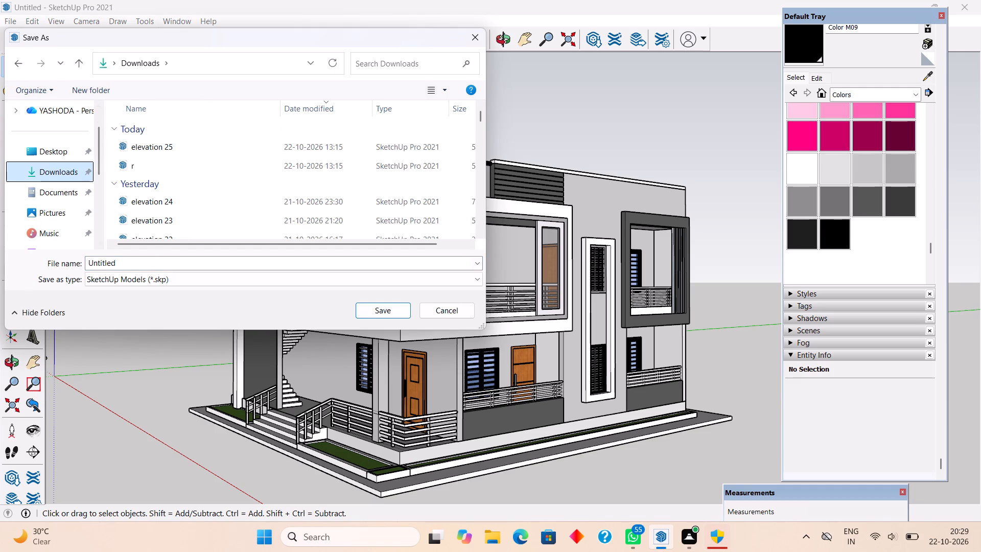
{"action": "left_click", "coordinate": [164, 261]}
{"action": "key", "text": "BackSpace"}
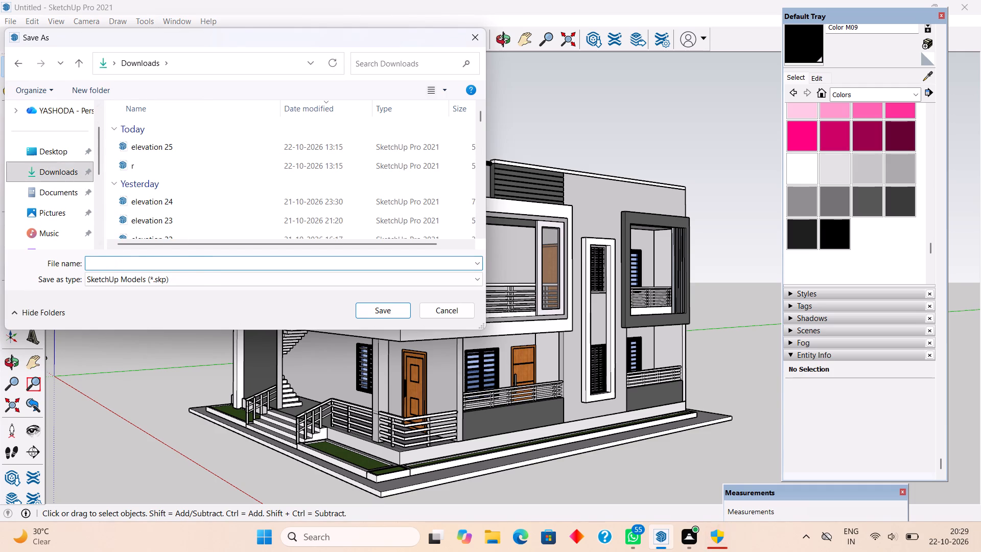
{"action": "type", "text": "elevation"}
{"action": "key", "text": "space"}
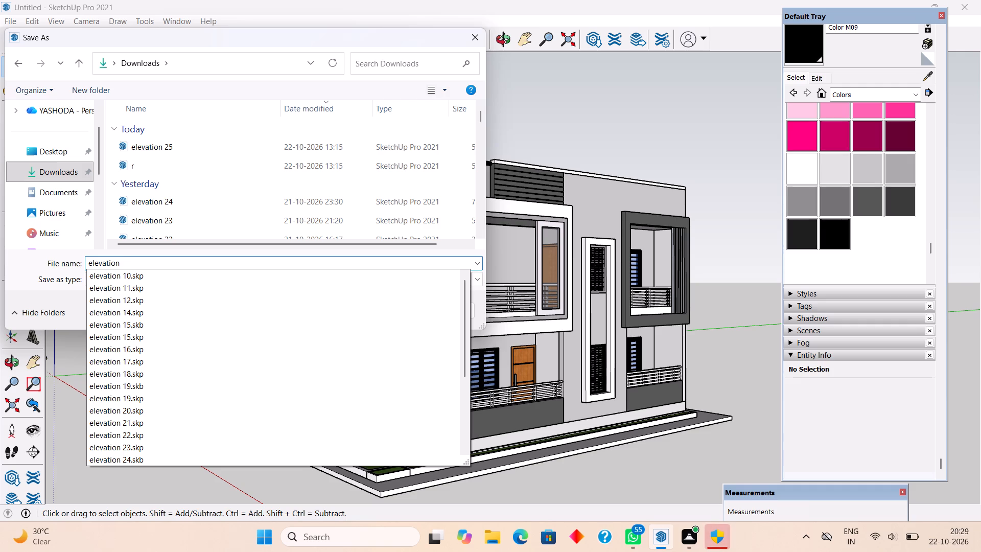
{"action": "type", "text": "26"}
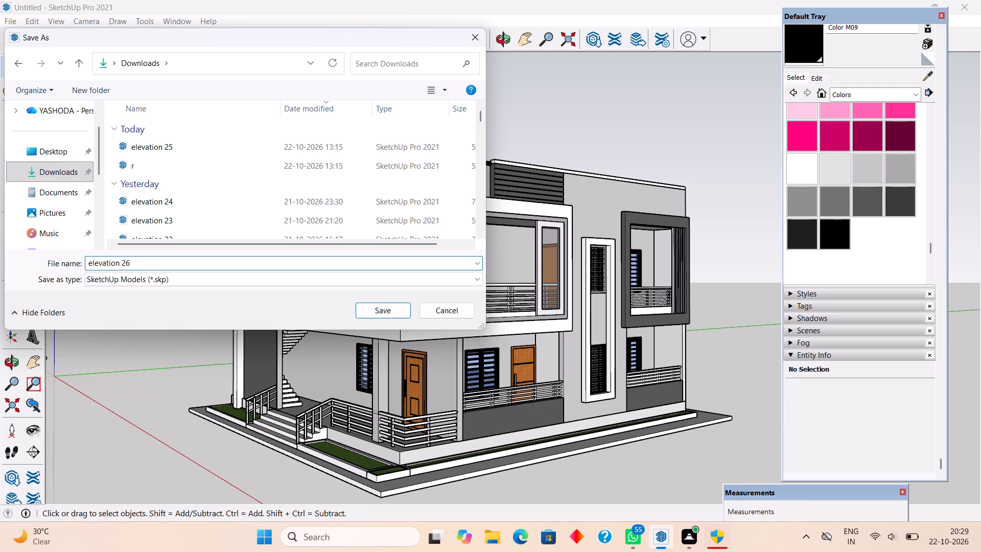
{"action": "left_click", "coordinate": [373, 308]}
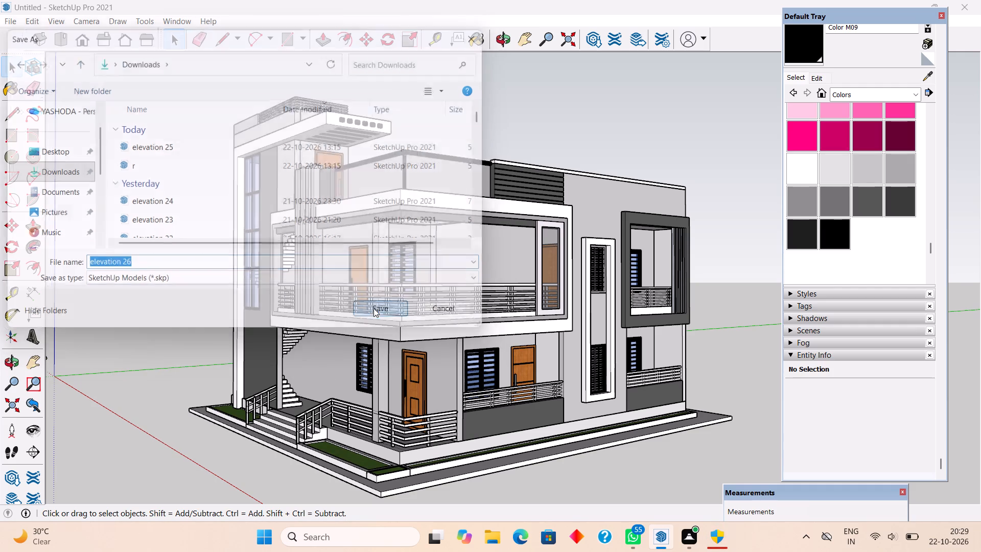